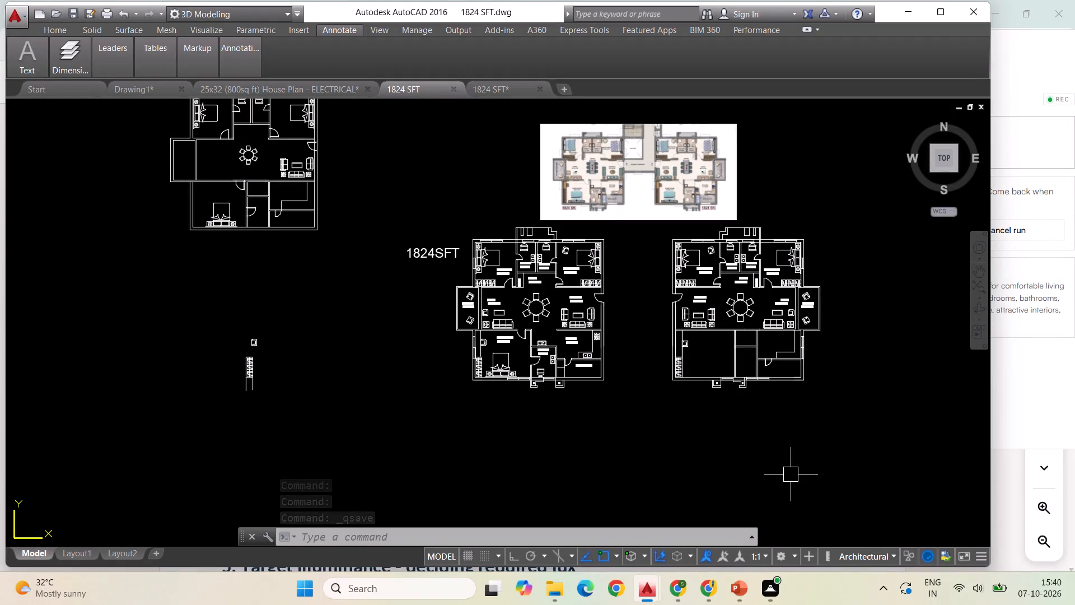
Copy the double bed with side tables from M.BED ROOM into the mirrored plan's master bedroom, against its lower wall.
scroll(569, 436, down, 1)
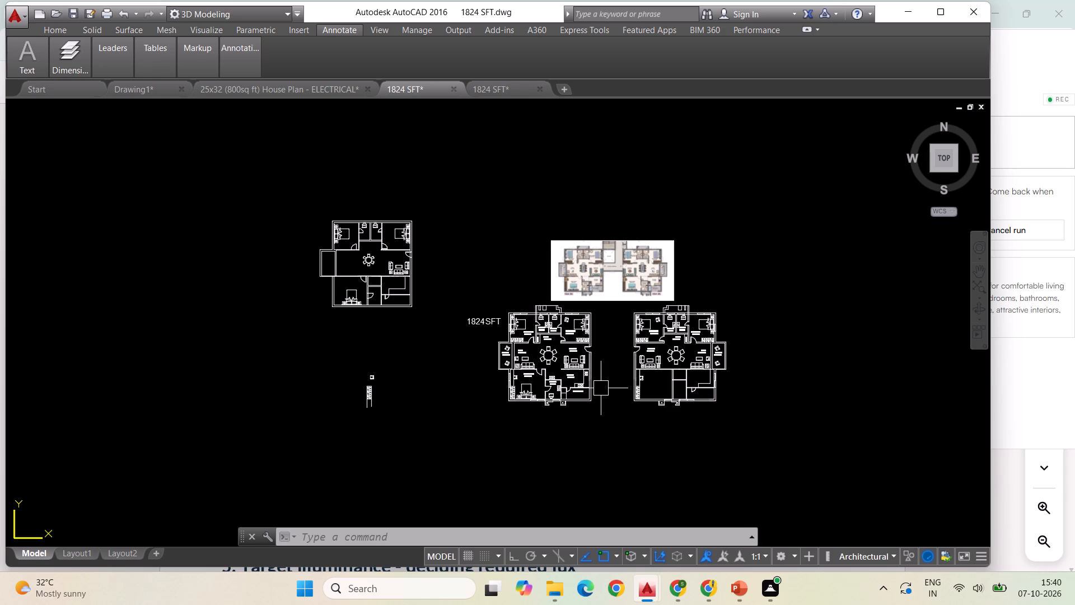
scroll(601, 360, up, 2)
scroll(482, 343, down, 2)
scroll(520, 387, up, 2)
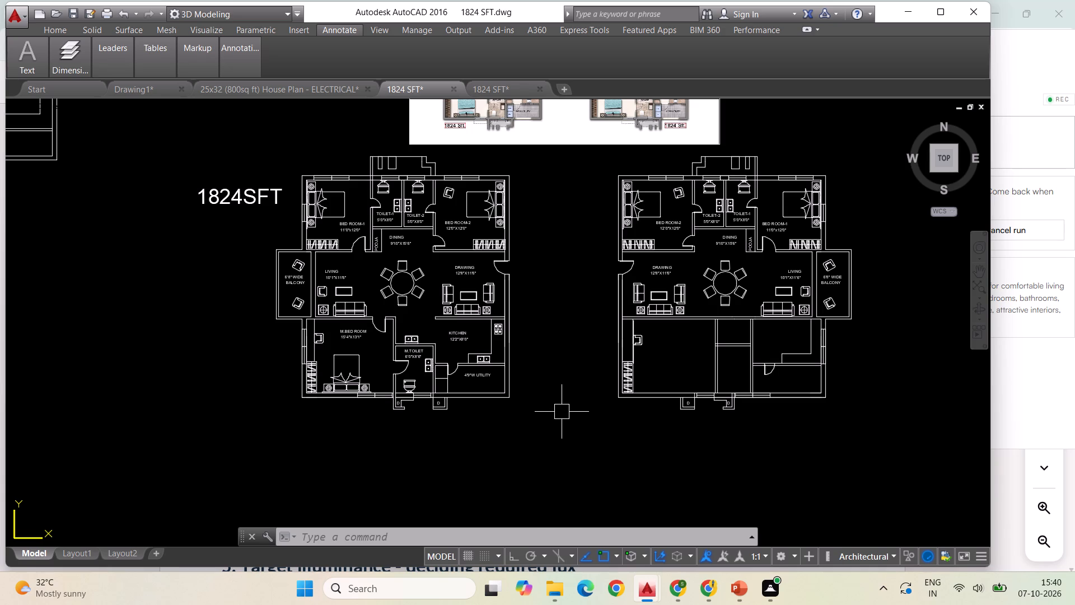
click(345, 366)
right_click(345, 366)
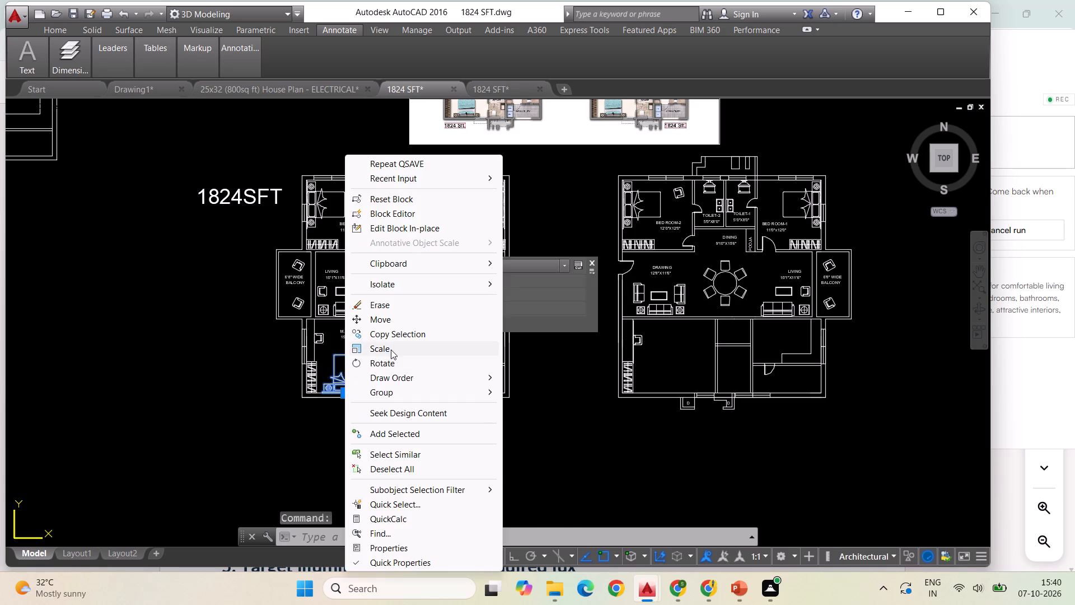
click(402, 333)
scroll(356, 411, up, 1)
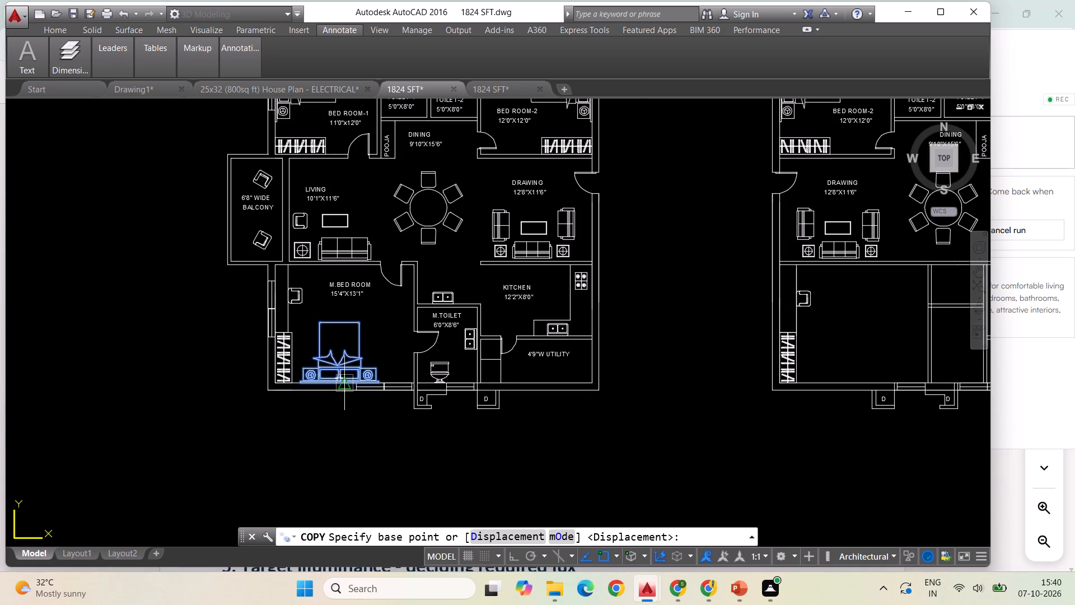
click(336, 381)
scroll(314, 383, down, 1)
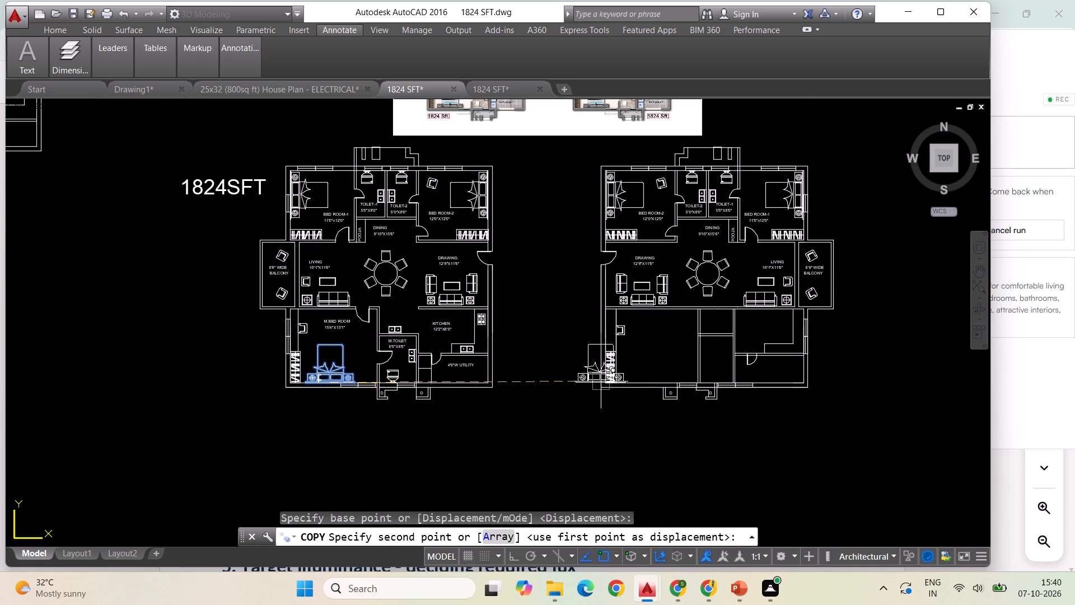
scroll(639, 378, up, 3)
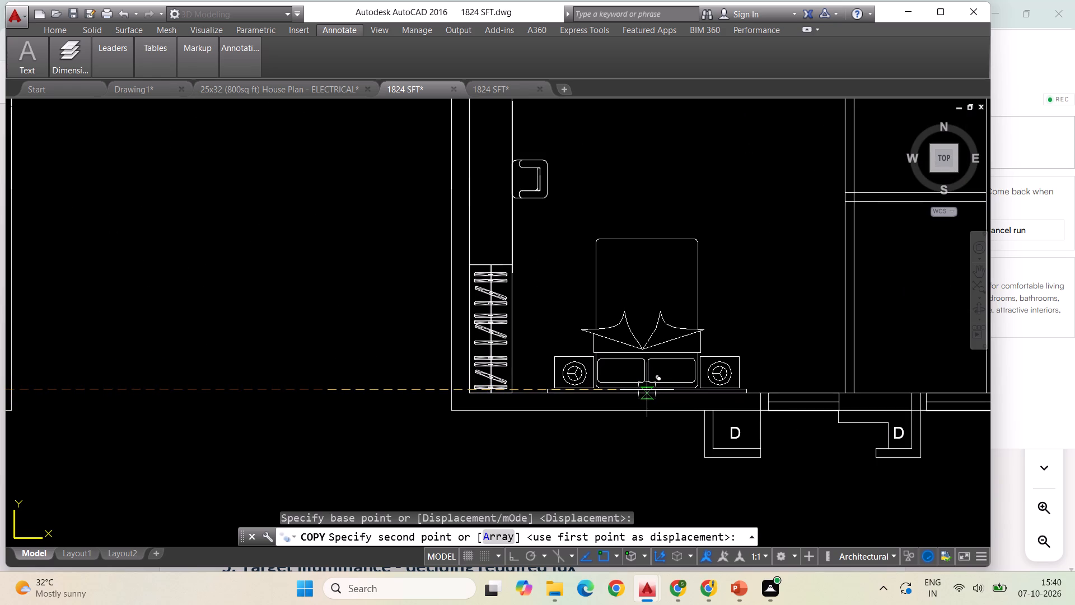
click(647, 390)
key(Escape)
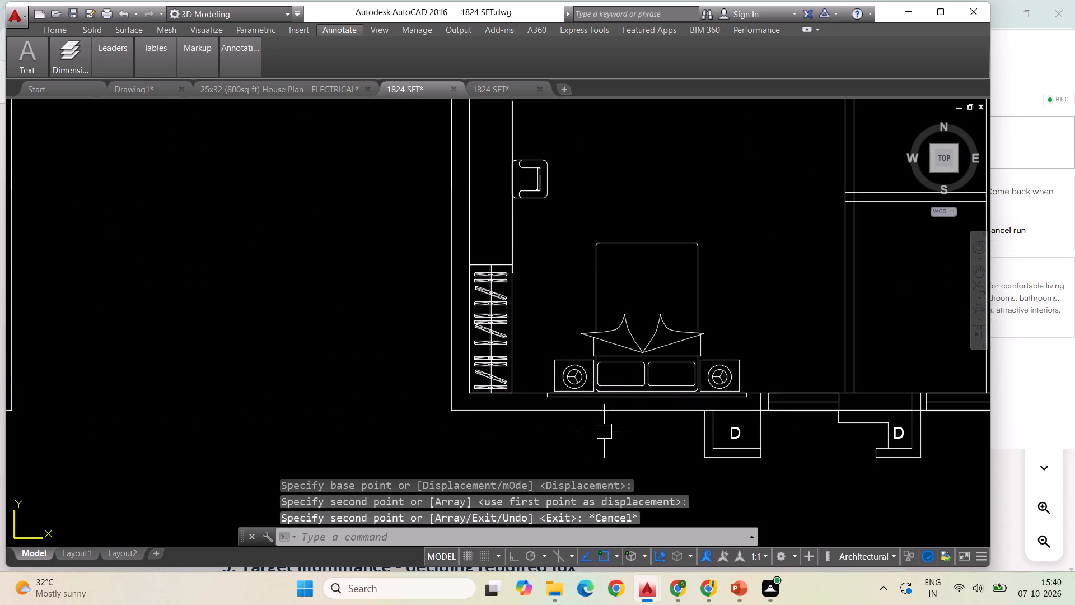
Move the copied bed so the midpoint of its headboard's back edge sits on the inner face of the lower wall.
click(620, 359)
right_click(620, 359)
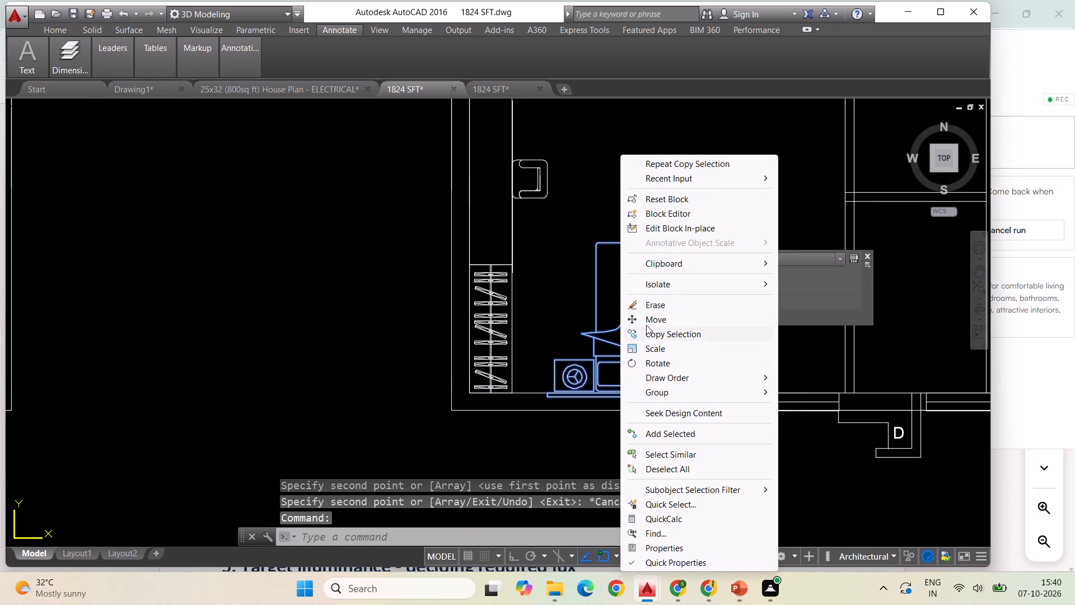
click(646, 325)
scroll(564, 406, up, 2)
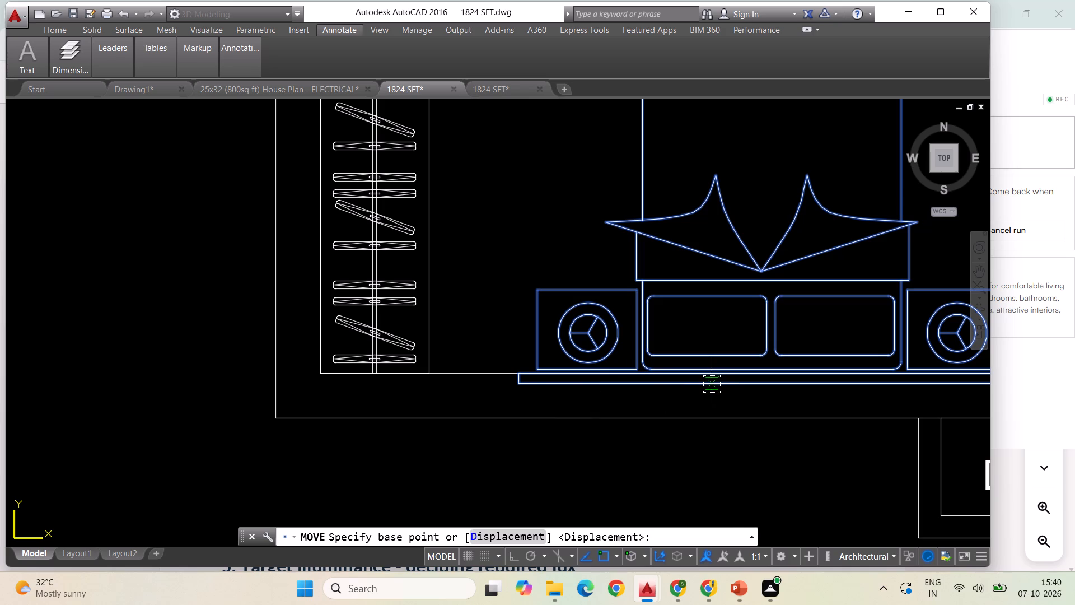
click(712, 384)
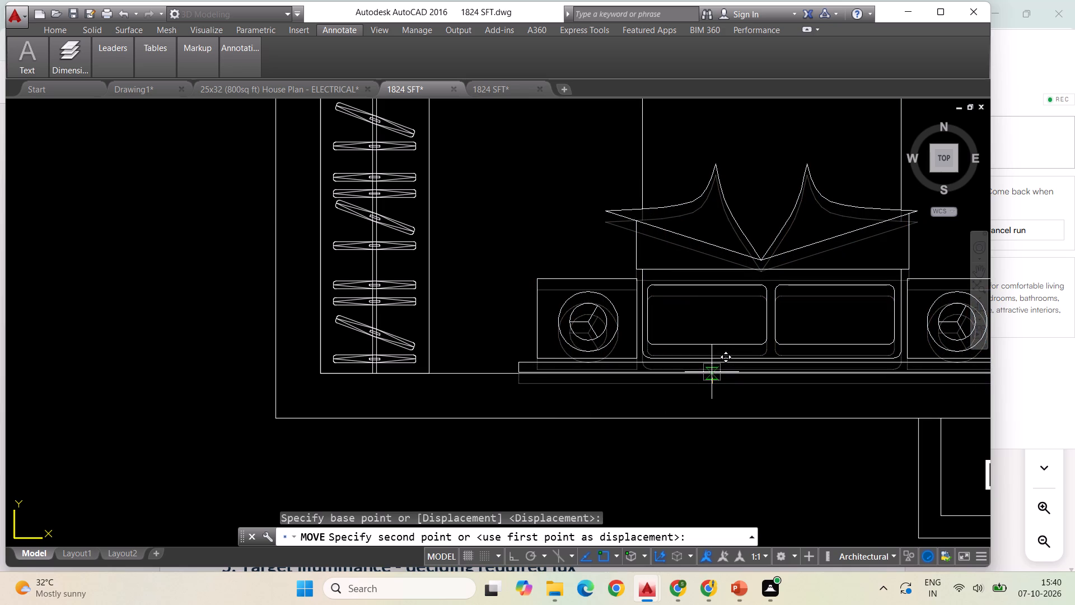
click(712, 373)
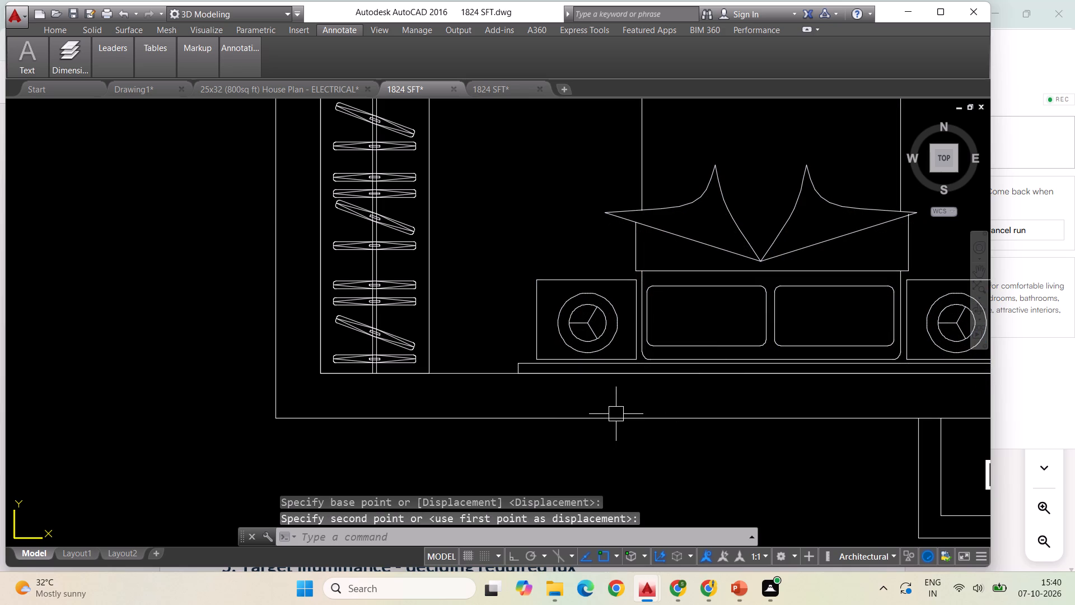
key(Escape)
Save the drawing.
scroll(562, 425, down, 2)
scroll(642, 441, down, 2)
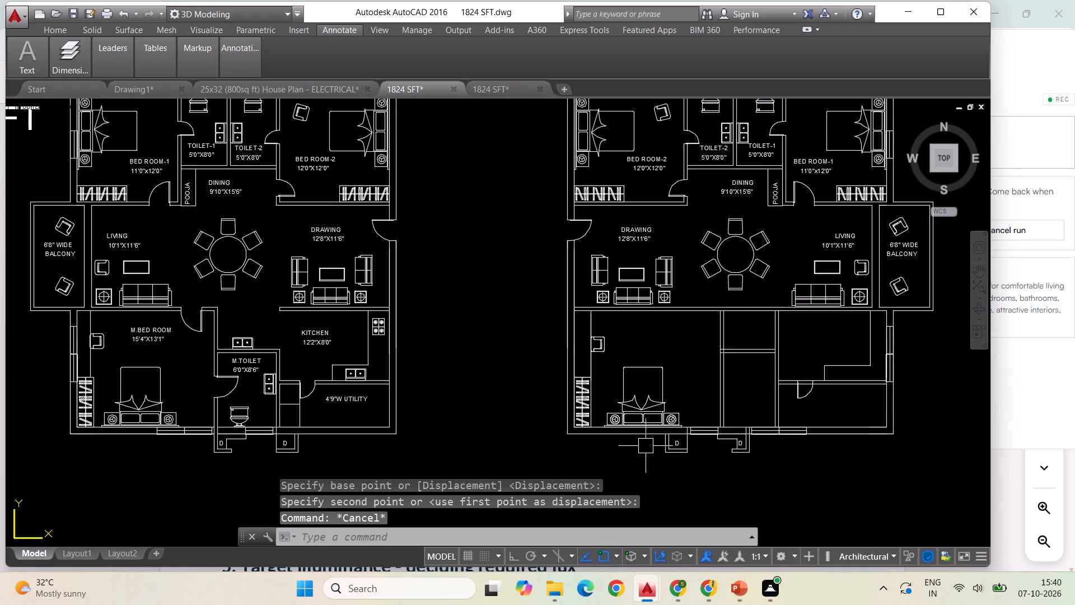
key(ctrl+s)
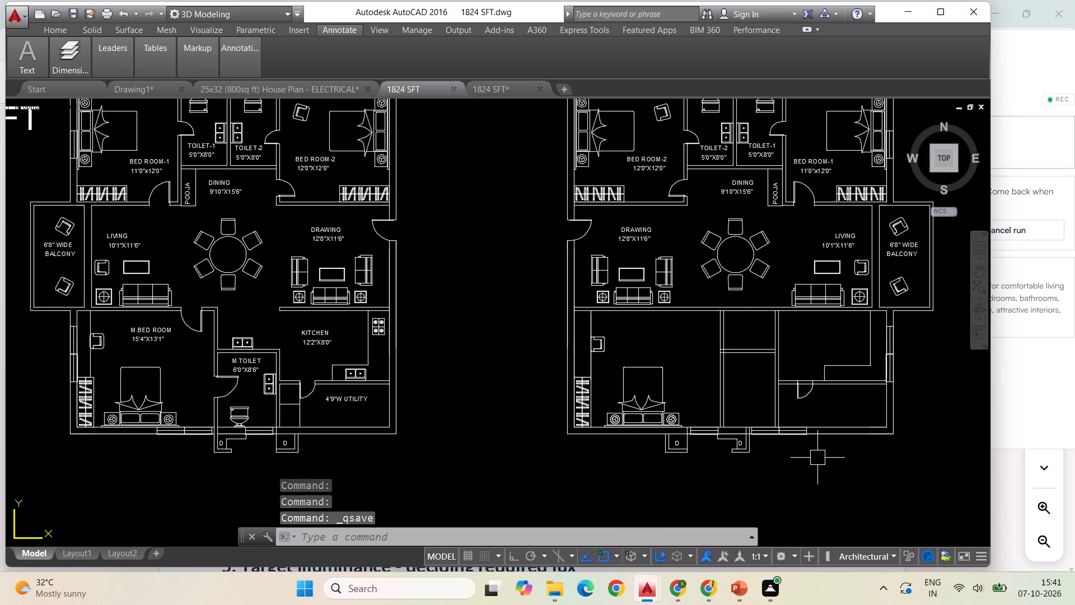
Copy the WC from M.TOILET into the mirrored plan's master toilet, with its back on the lower wall's inner face.
click(245, 415)
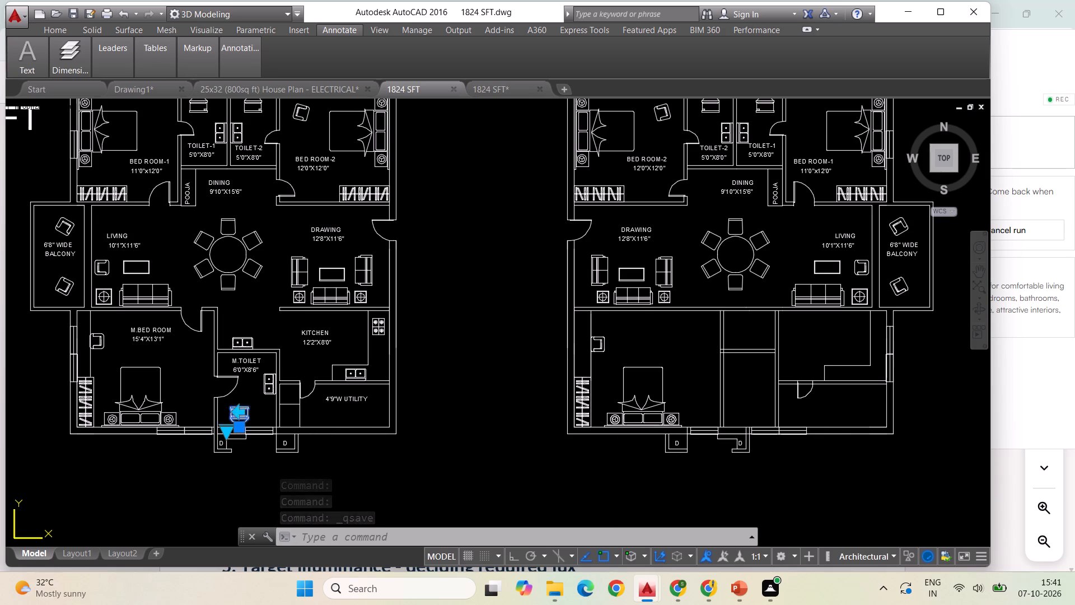
right_click(245, 415)
click(310, 201)
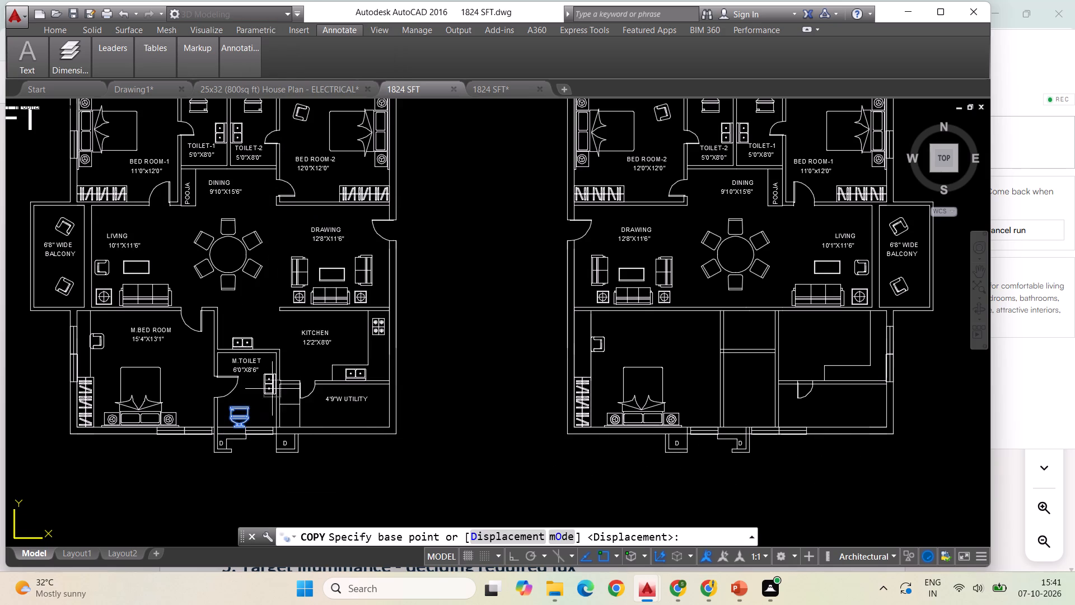
click(240, 427)
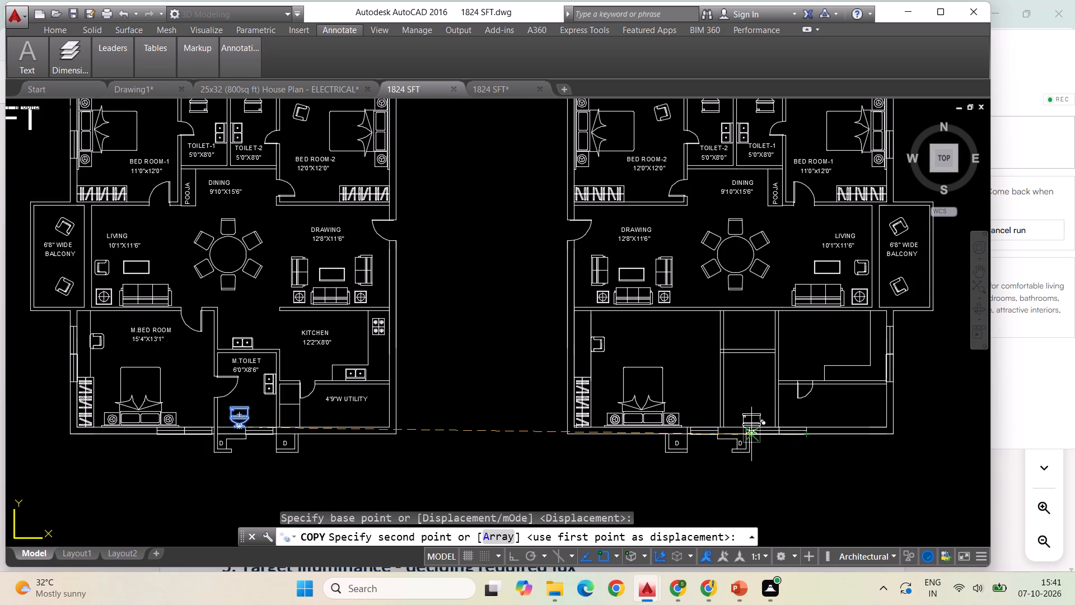
scroll(752, 434, up, 3)
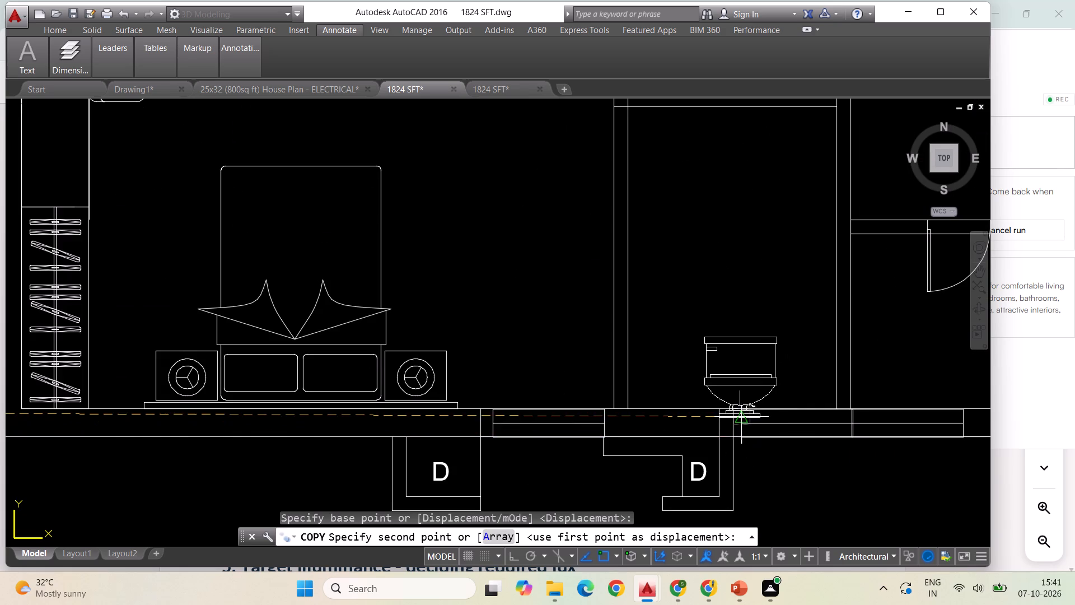
scroll(714, 406, up, 1)
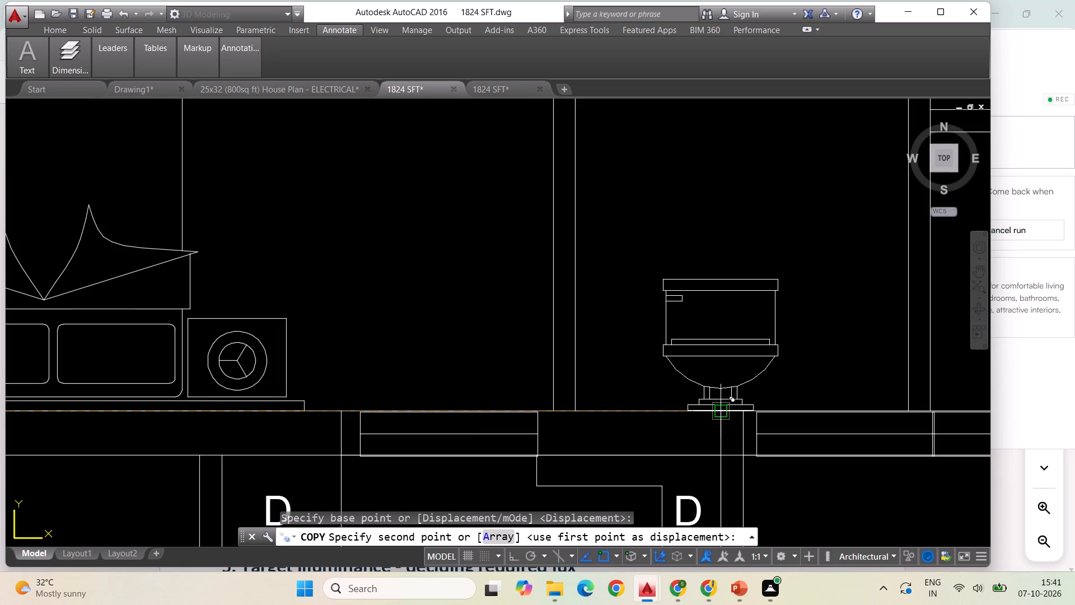
click(720, 407)
key(Escape)
Copy the double-bowl kitchen sink onto the mirrored plan's kitchen counter beside the utility wall.
scroll(665, 430, down, 1)
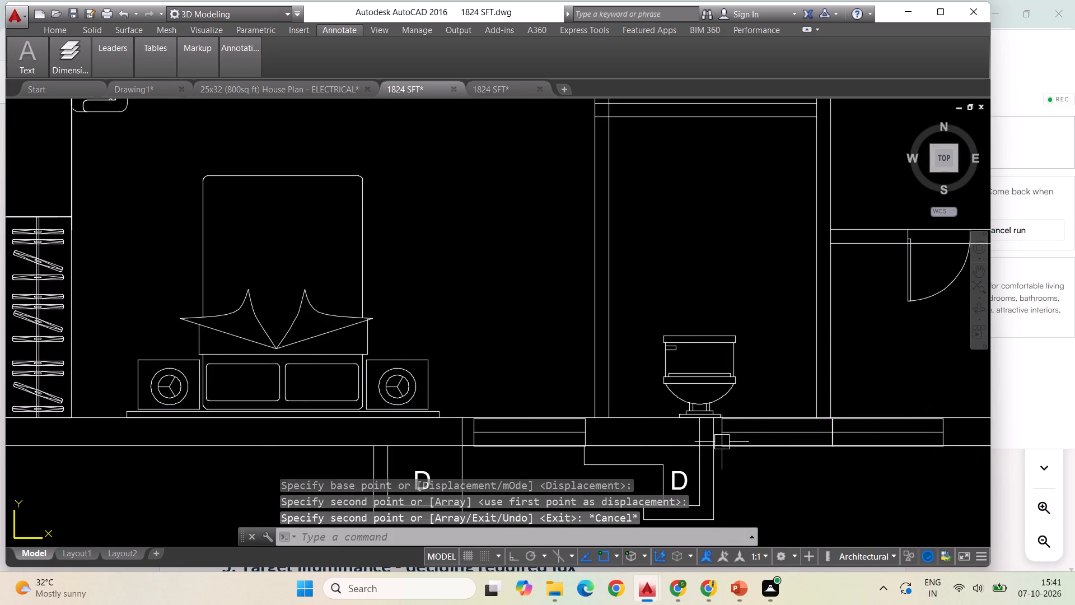
scroll(752, 442, down, 3)
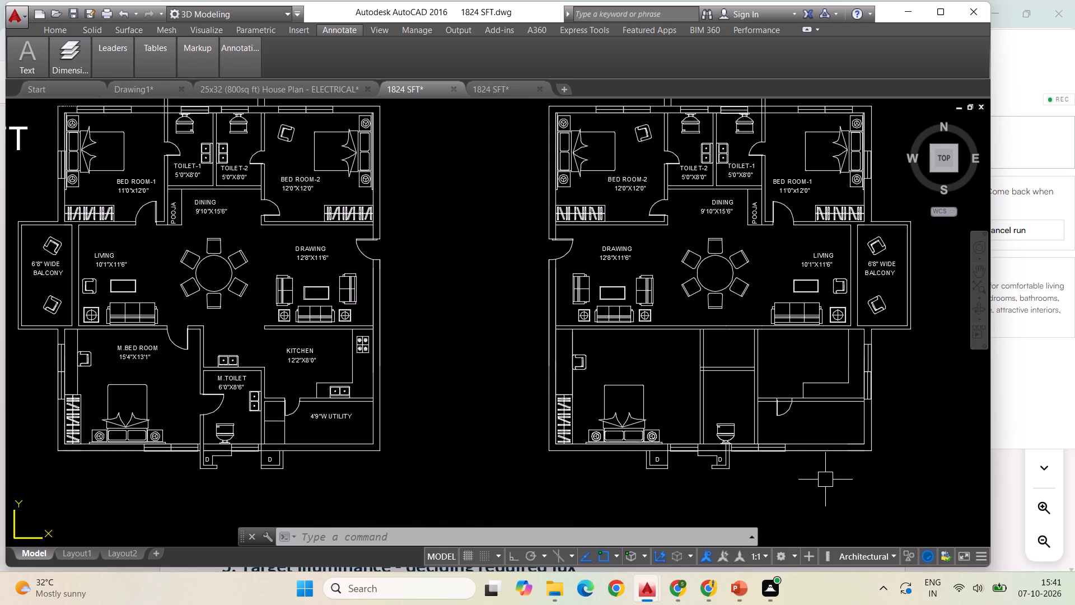
click(352, 388)
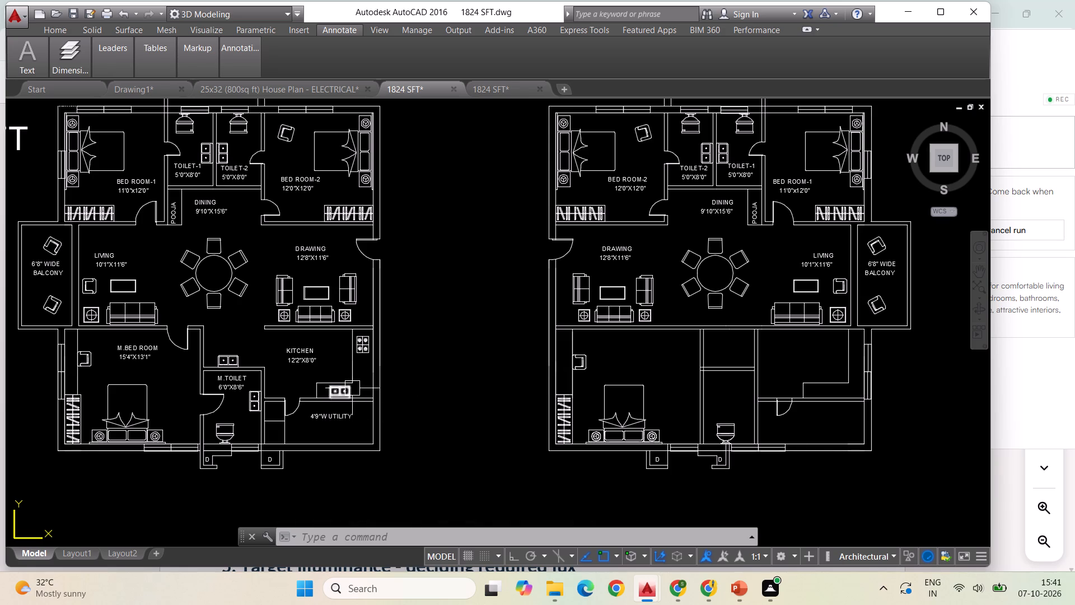
right_click(352, 388)
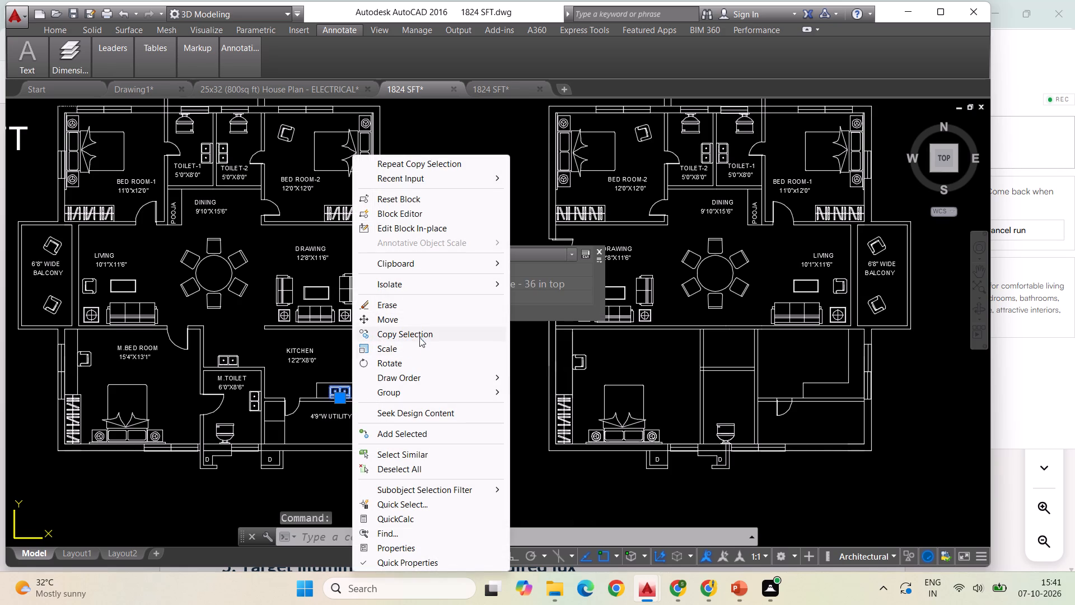
click(420, 337)
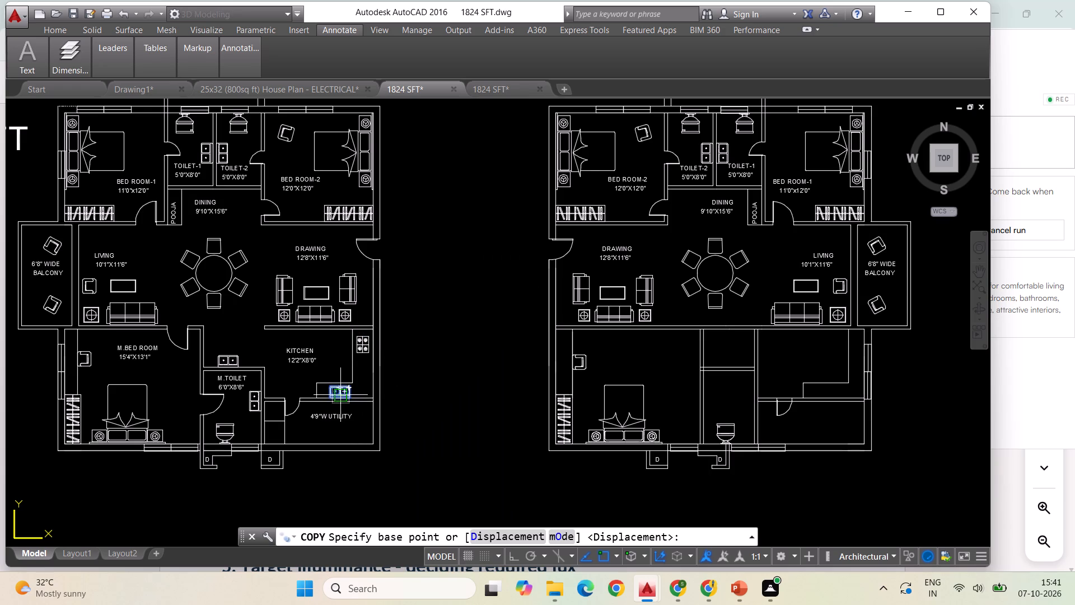
click(342, 396)
scroll(836, 397, up, 1)
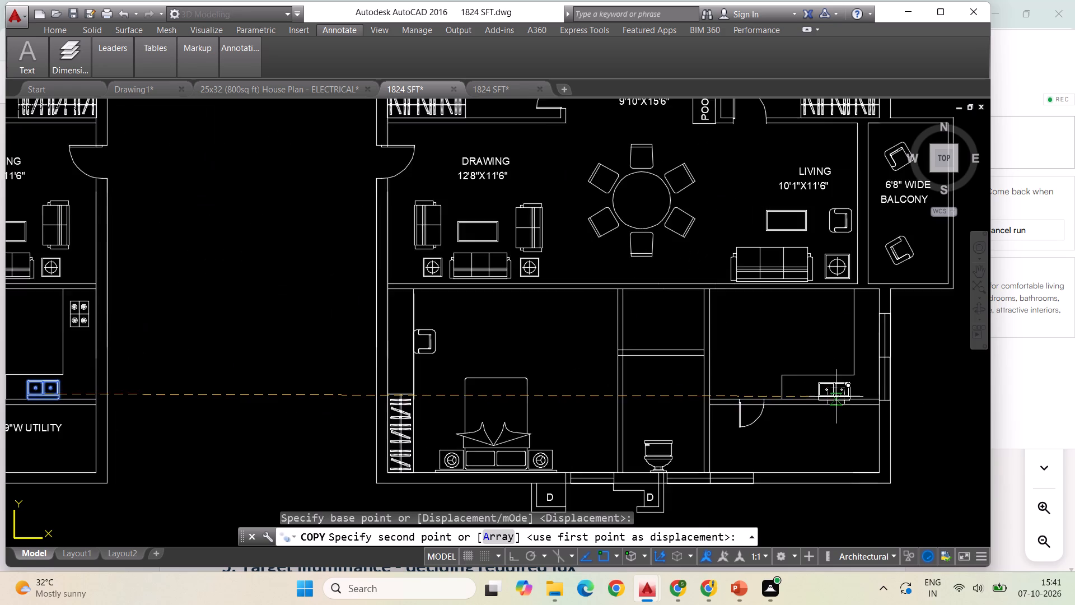
scroll(836, 397, up, 2)
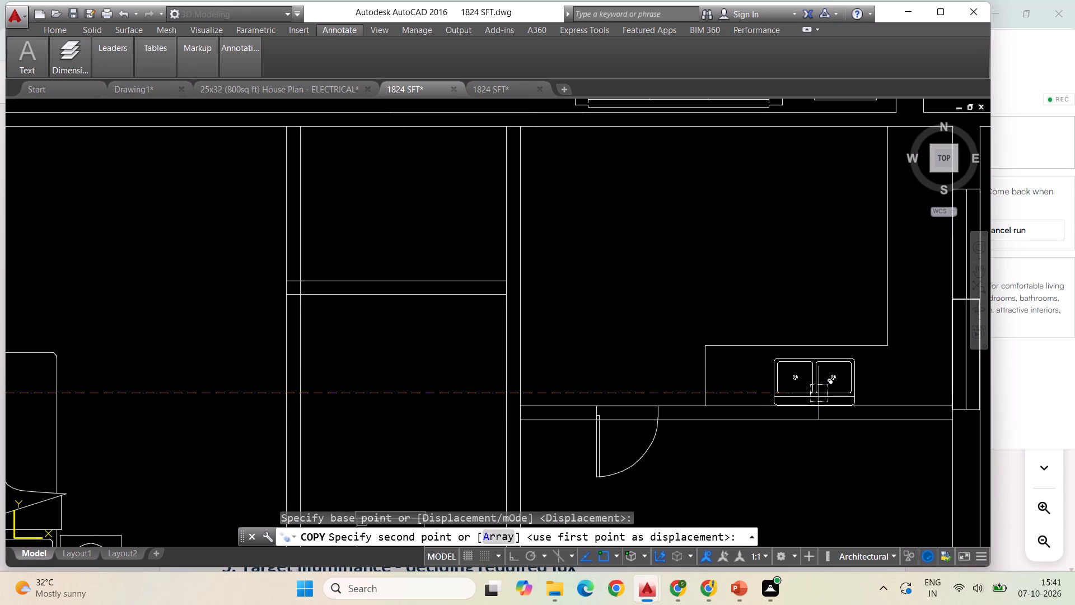
click(819, 393)
key(Escape)
Copy the four-burner stove from KITCHEN onto the mirrored plan's kitchen counter along the outer wall, near its upper corner.
scroll(732, 436, down, 1)
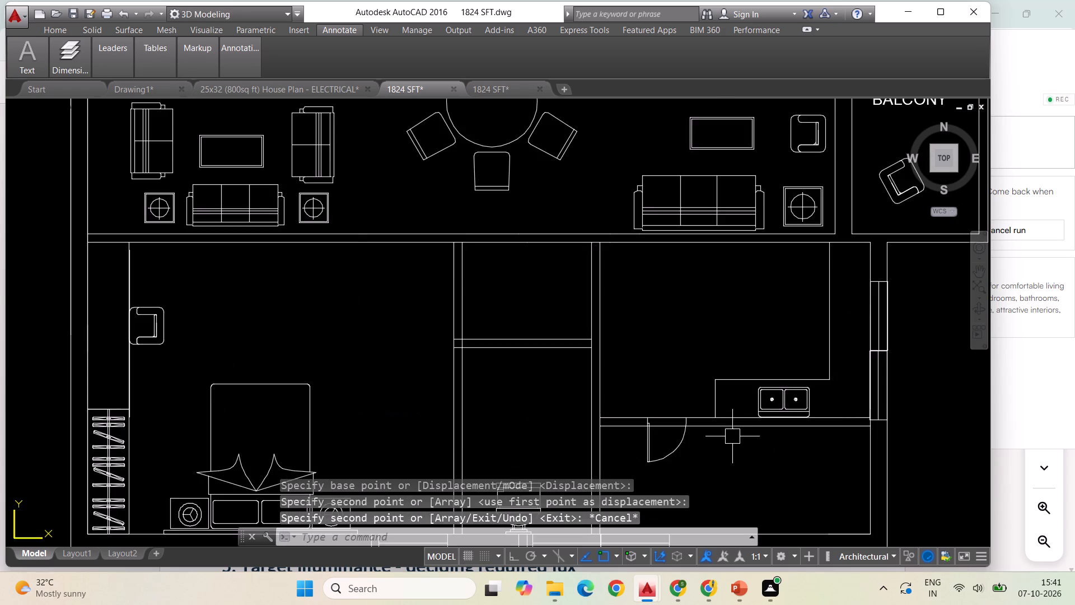
scroll(749, 438, down, 1)
scroll(639, 409, down, 2)
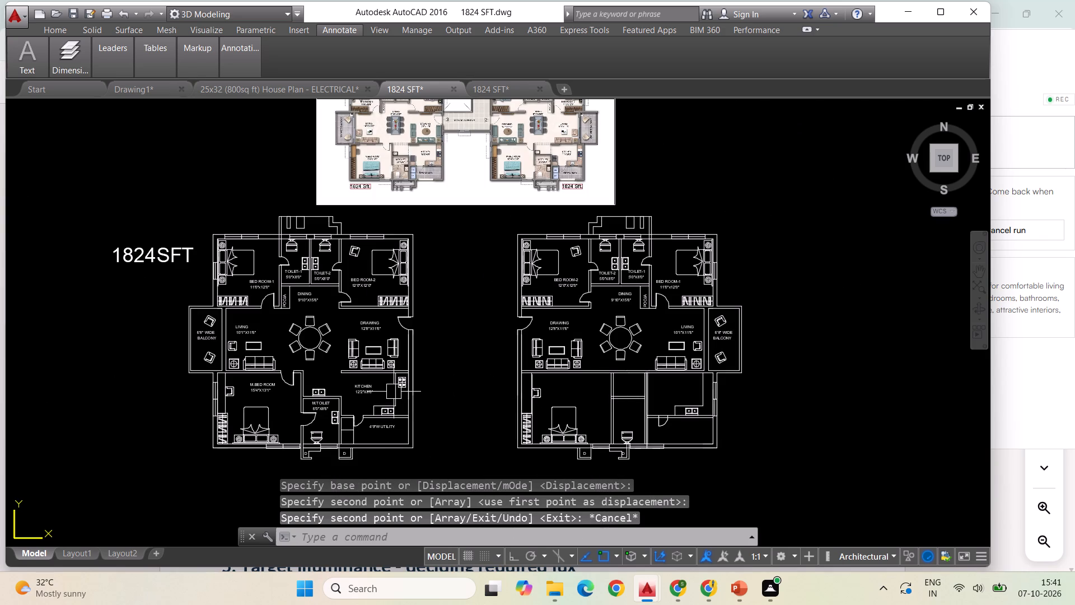
scroll(394, 392, up, 3)
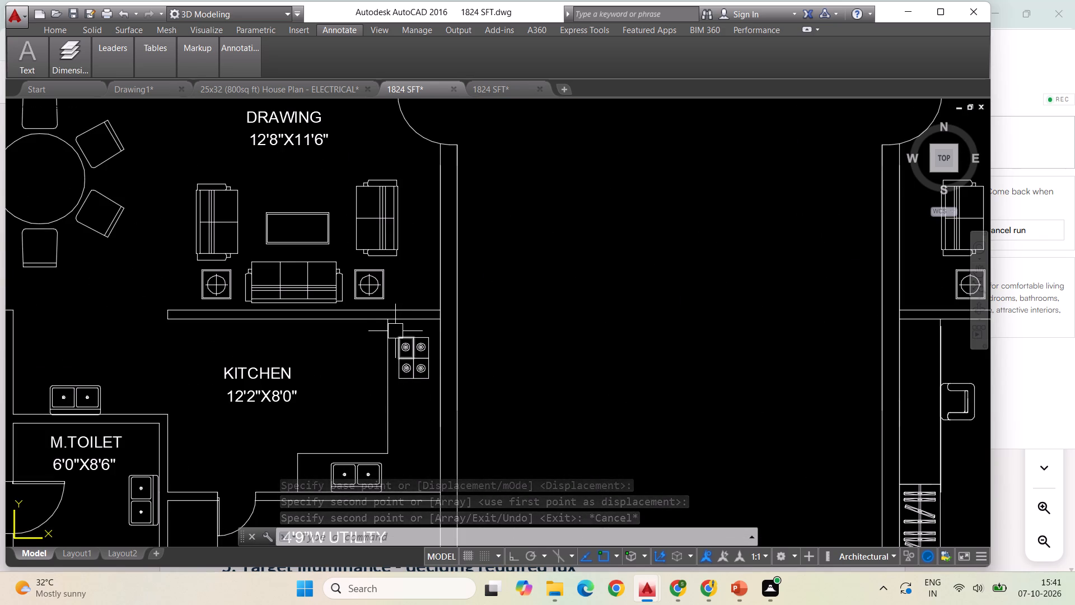
click(395, 331)
key(Escape)
scroll(429, 381, up, 2)
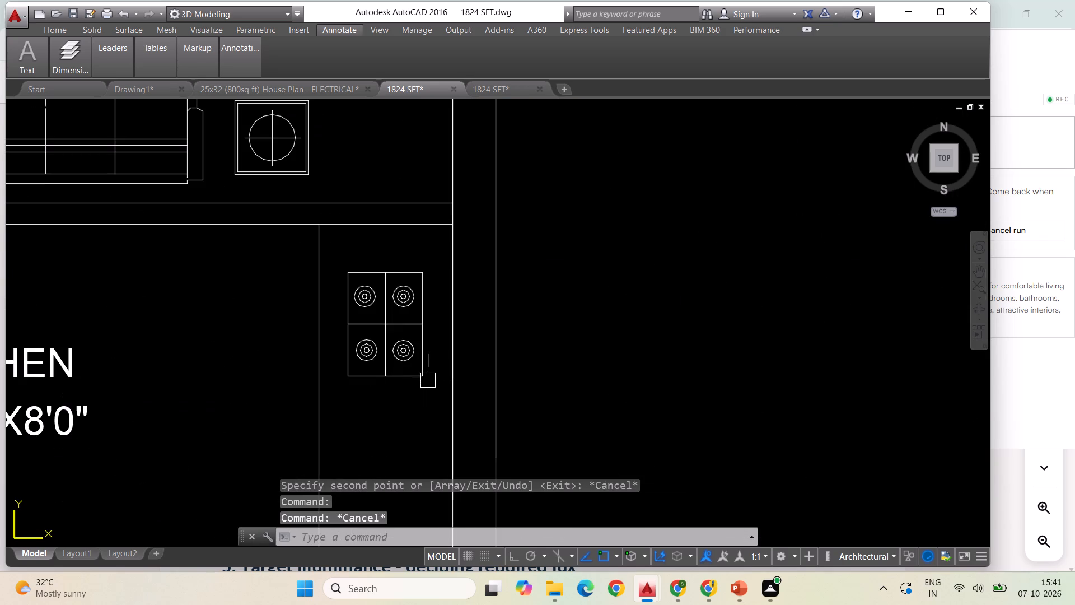
click(338, 254)
click(441, 401)
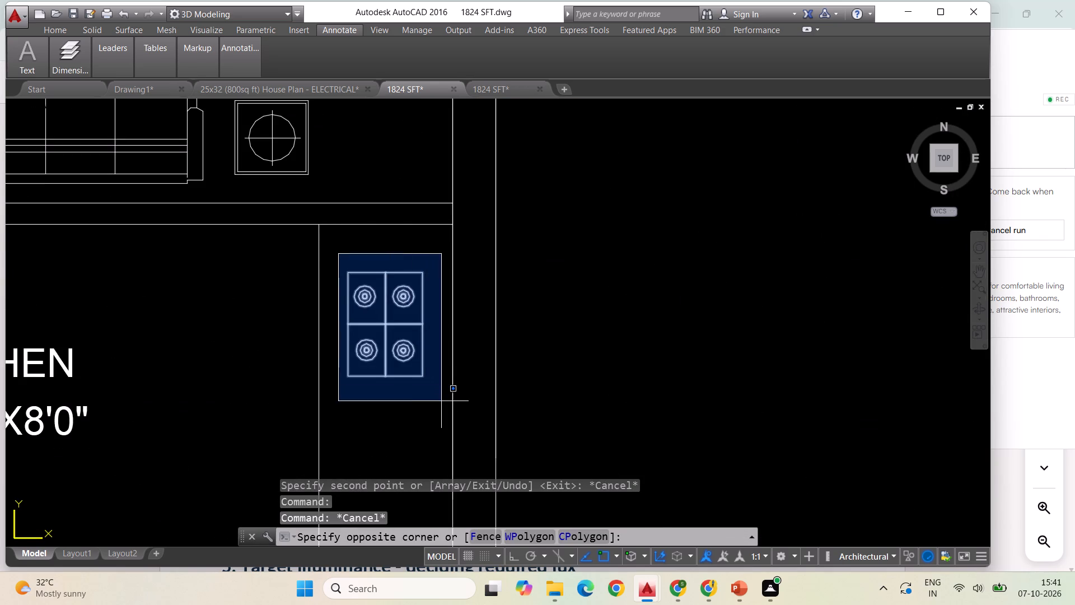
right_click(414, 423)
click(459, 229)
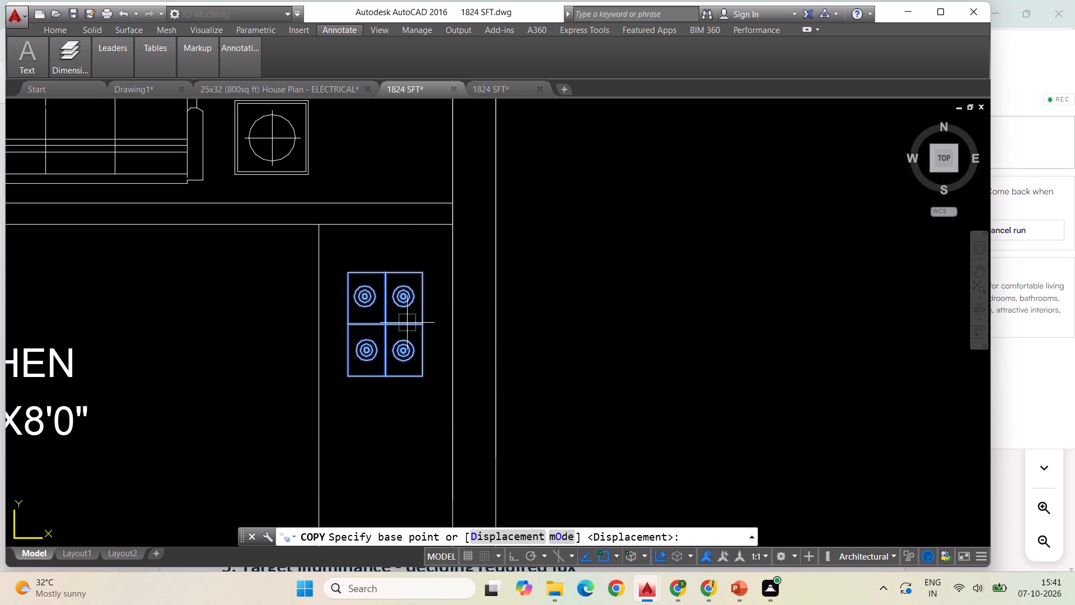
click(385, 323)
scroll(316, 333, down, 3)
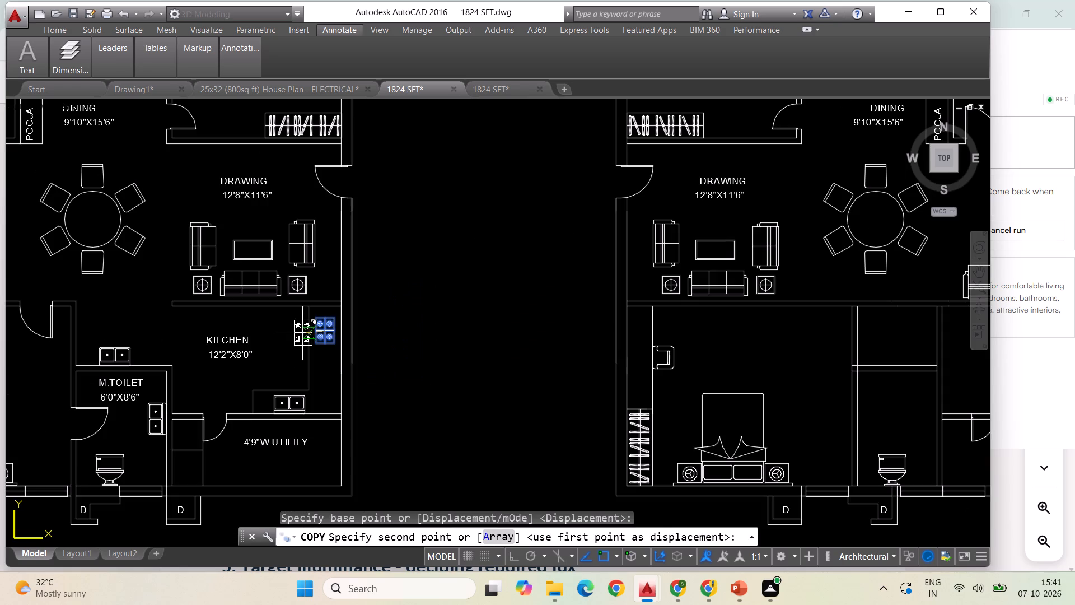
scroll(298, 345, down, 2)
scroll(620, 357, up, 2)
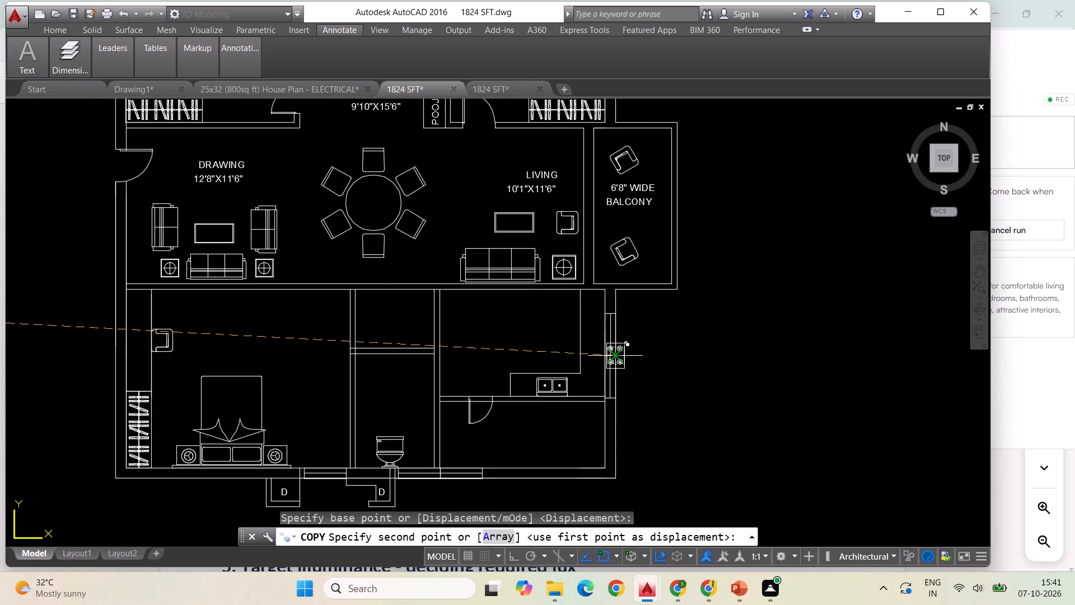
scroll(588, 335, up, 1)
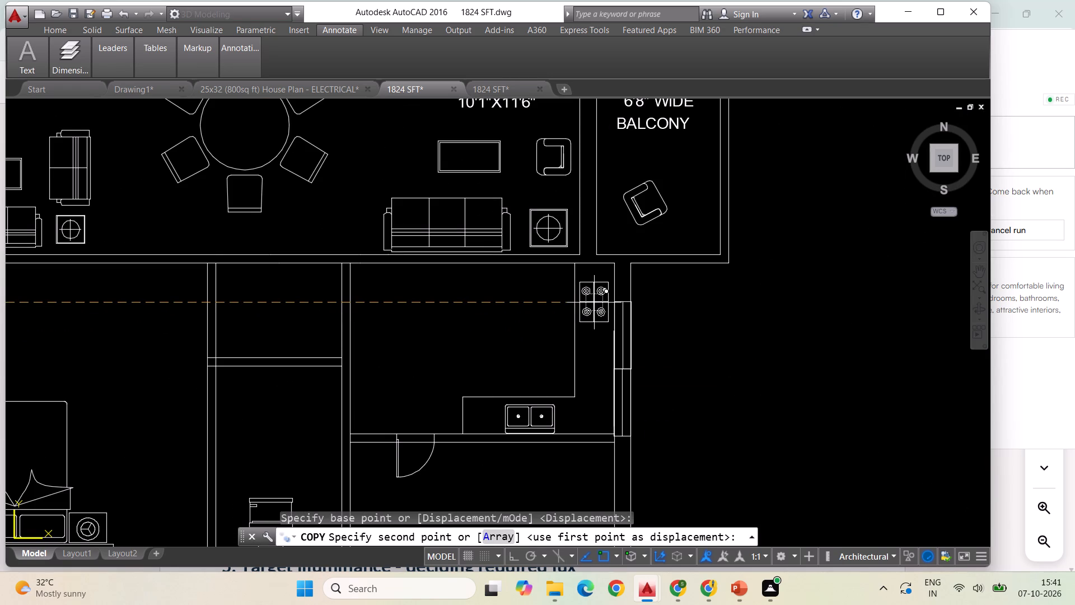
click(594, 302)
key(Escape)
scroll(688, 334, down, 1)
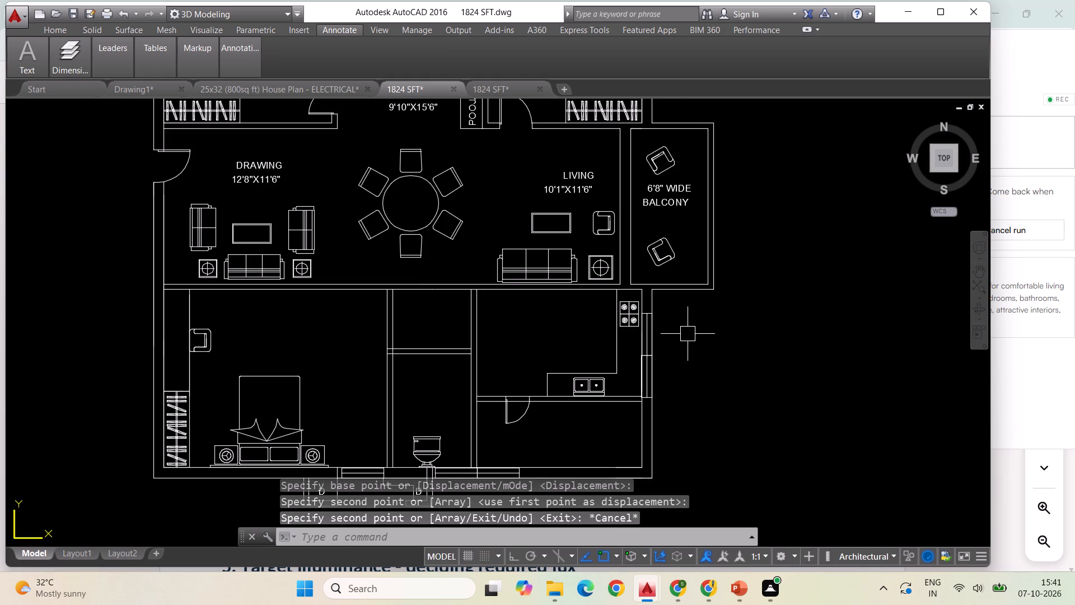
Trim the two wall lines crossing the utility door opening in the mirrored plan's kitchen-utility wall.
scroll(702, 354, down, 1)
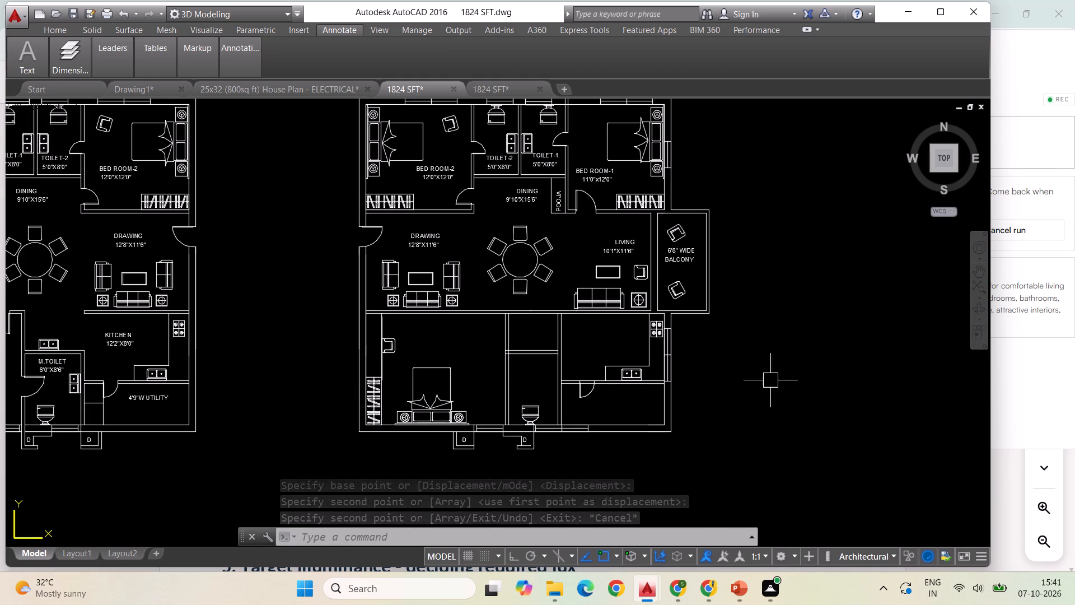
key(Escape)
key(t)
key(r)
key(Return)
key(Return)
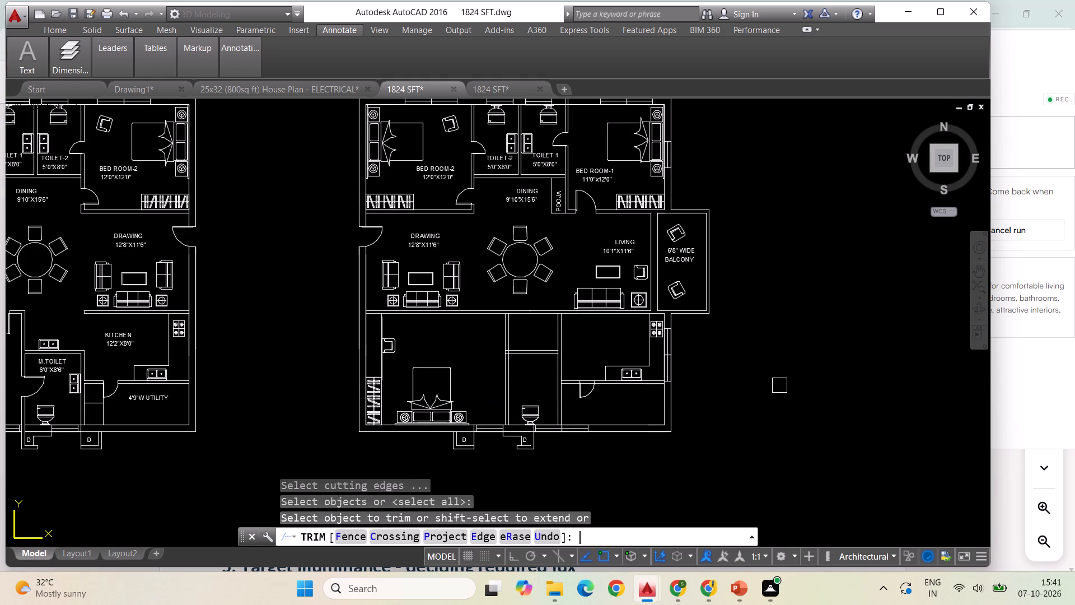
scroll(593, 399, up, 2)
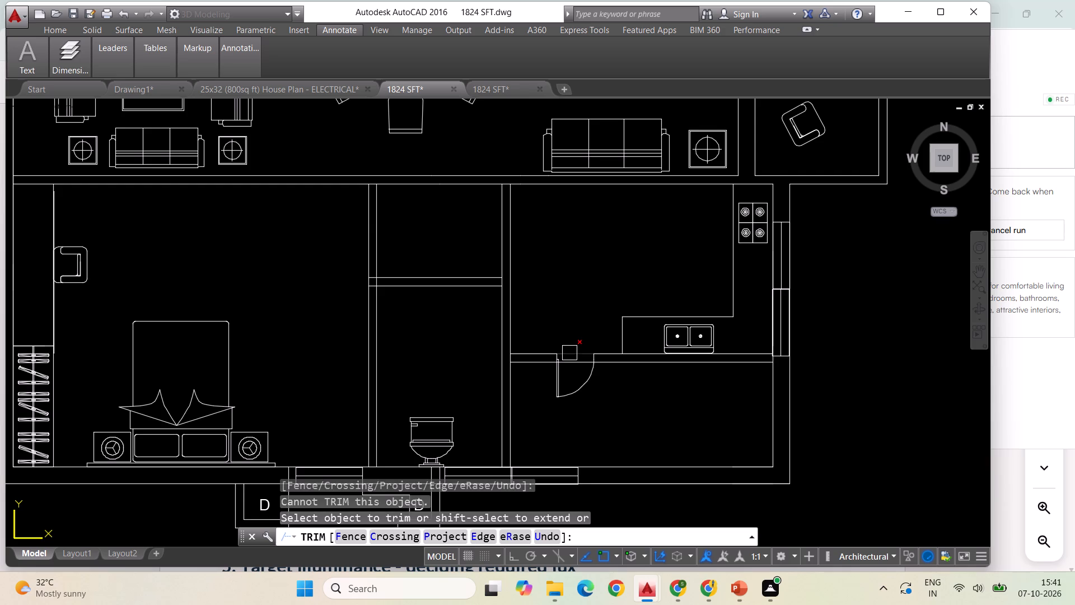
click(569, 353)
click(573, 361)
scroll(641, 408, down, 1)
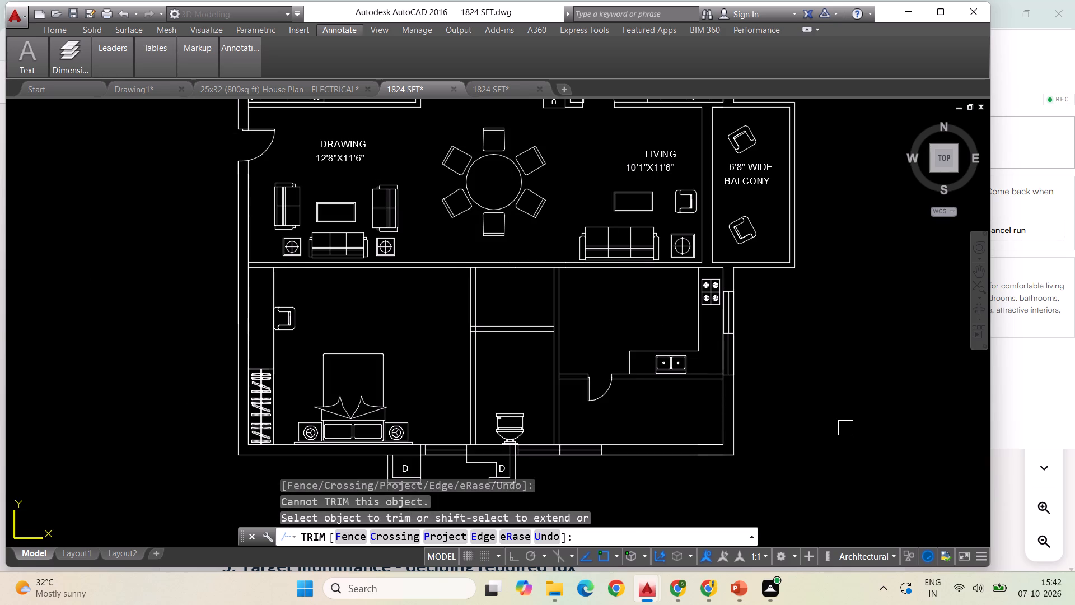
scroll(844, 435, down, 2)
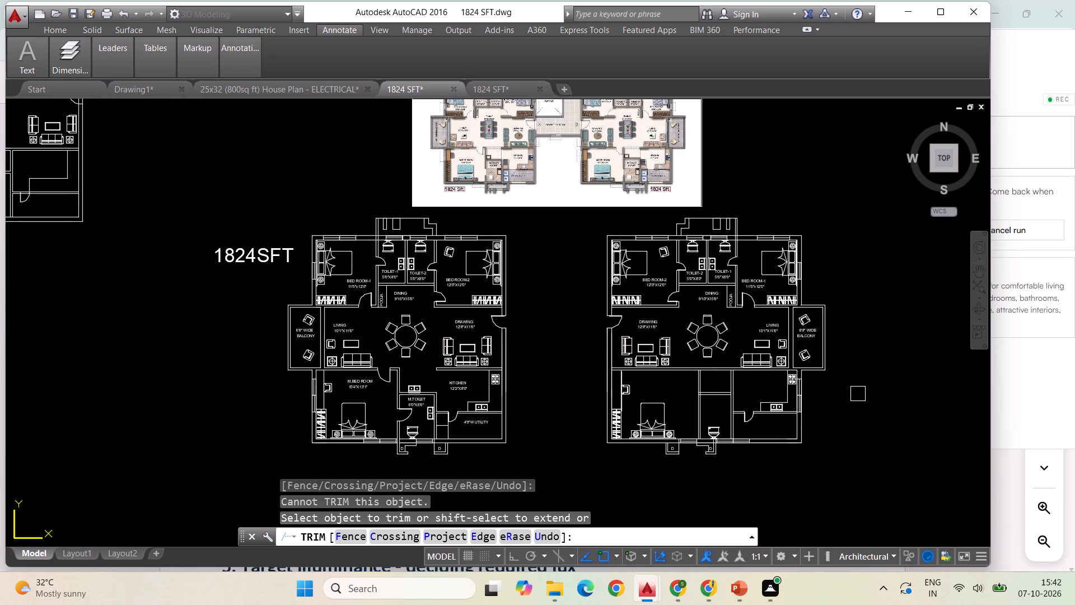
key(Escape)
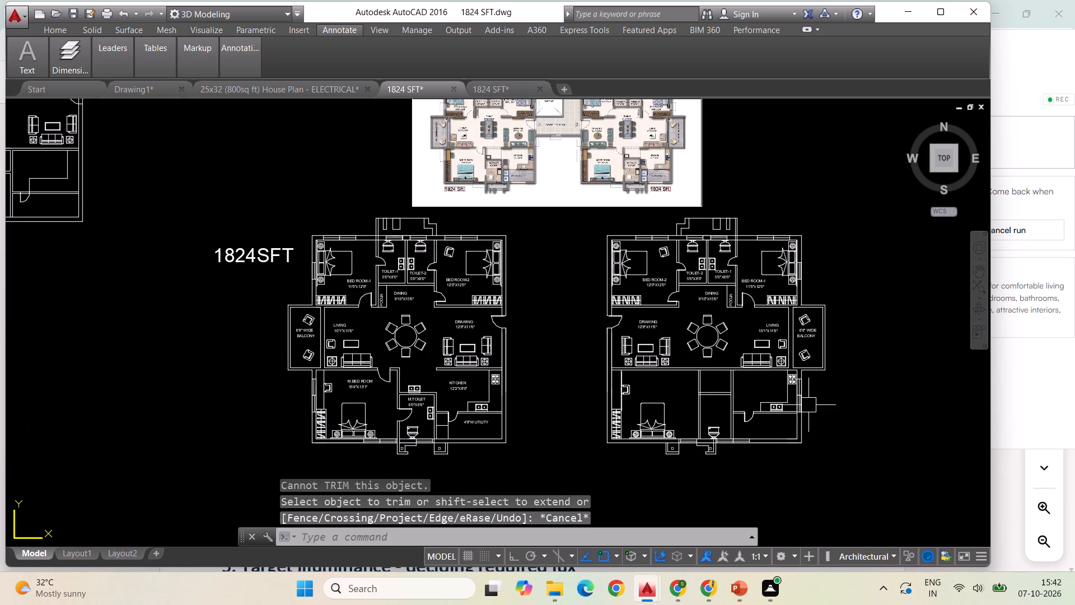
Copy the 4'9"W UTILITY label from the completed plan into the mirrored plan's utility room.
scroll(512, 429, up, 1)
scroll(462, 430, up, 1)
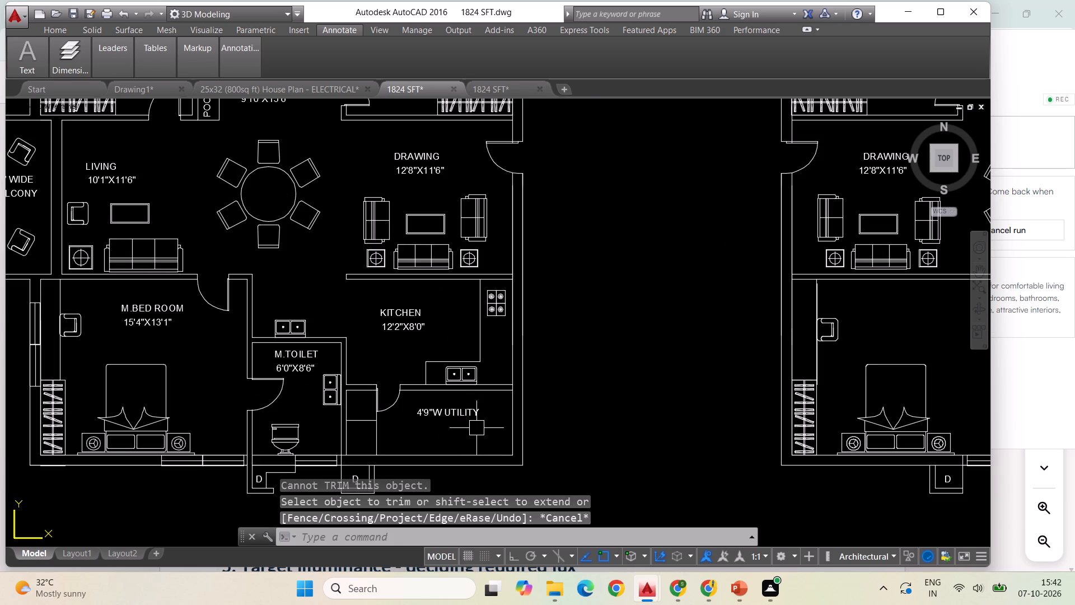
click(484, 428)
click(413, 408)
right_click(413, 408)
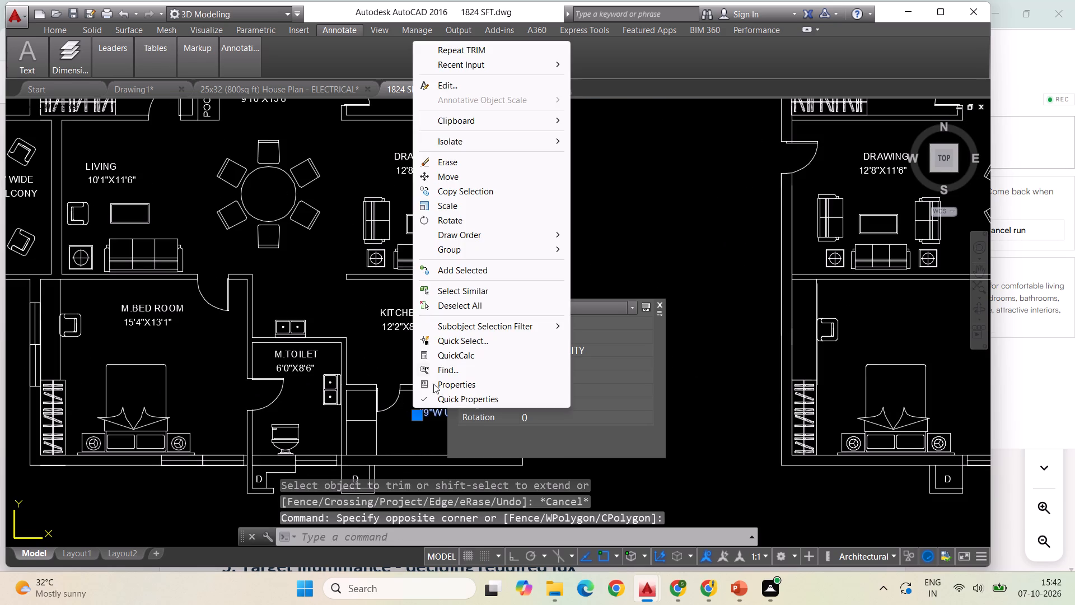
click(464, 190)
click(426, 405)
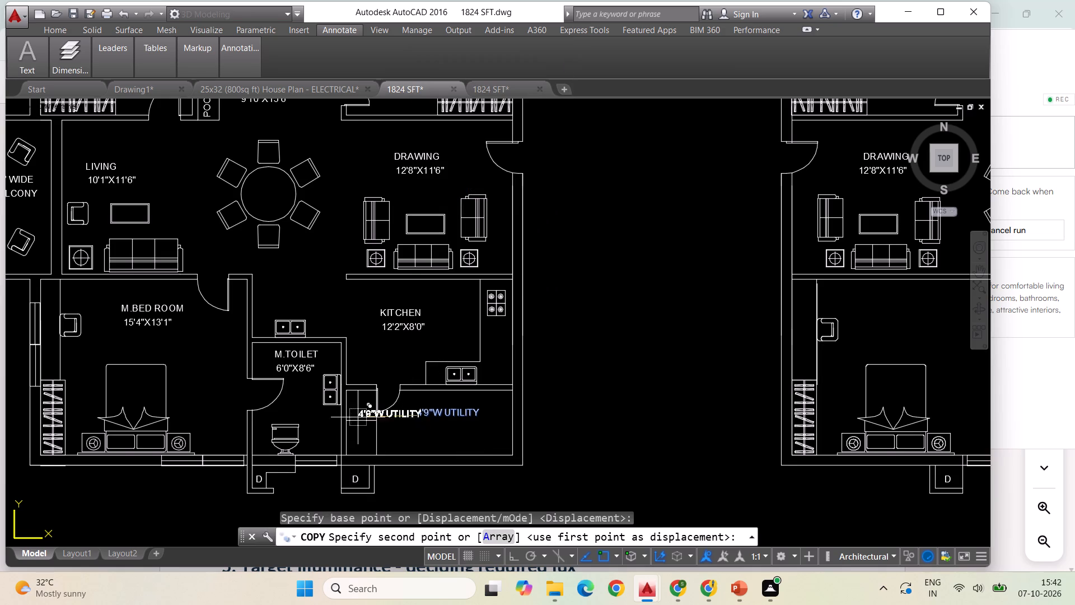
scroll(334, 426, down, 1)
click(849, 428)
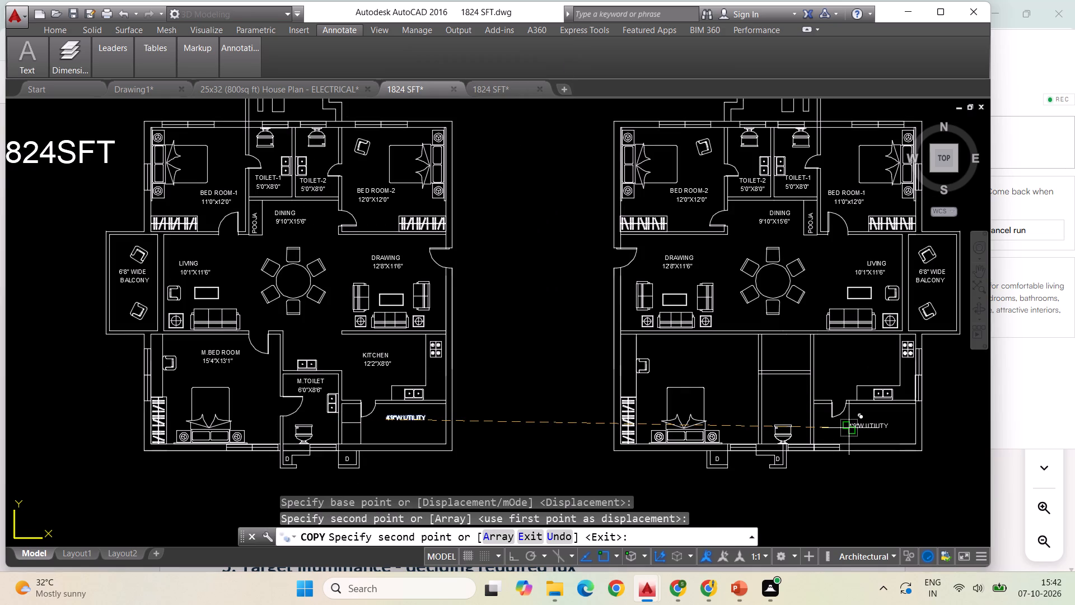
key(Escape)
Examine the coloured reference floor plan's kitchen, toilet and utility areas against the two drawn 1824 SFT plans.
scroll(735, 457, down, 2)
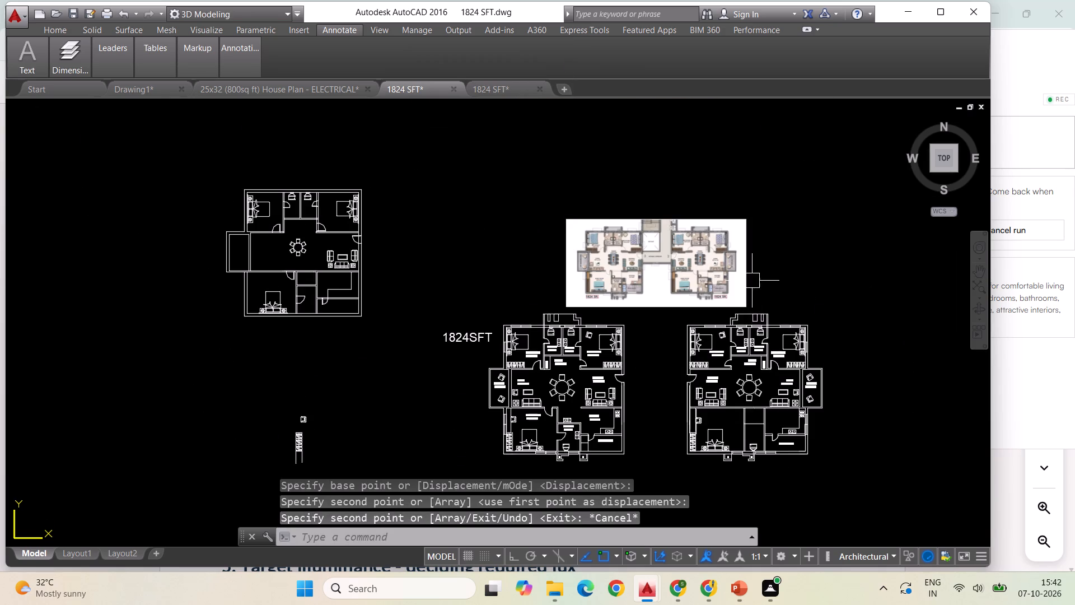
scroll(704, 295, up, 3)
scroll(703, 296, down, 2)
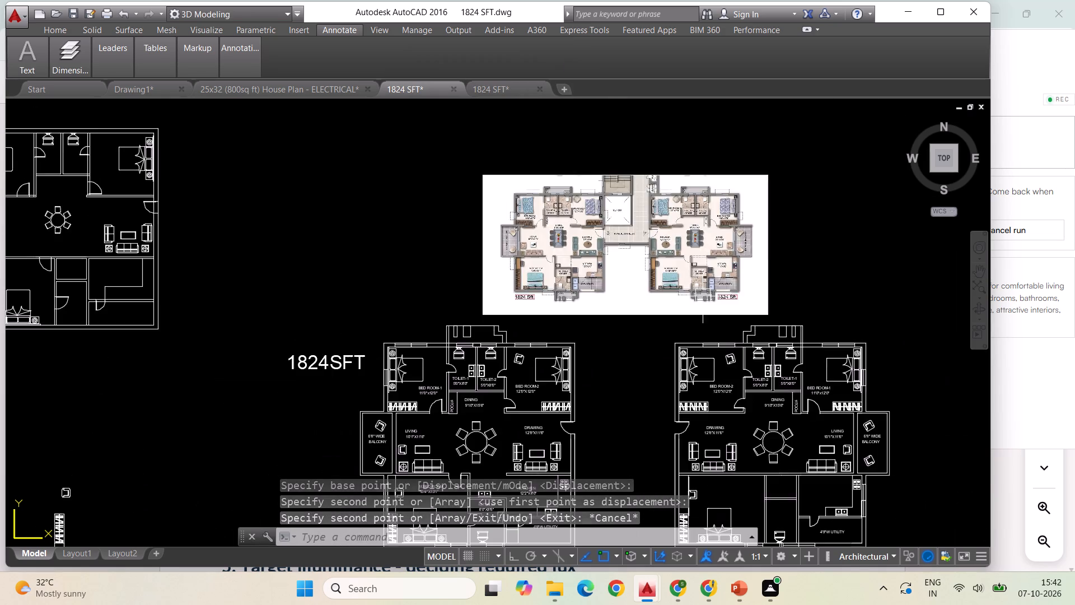
scroll(703, 296, down, 1)
scroll(610, 420, up, 3)
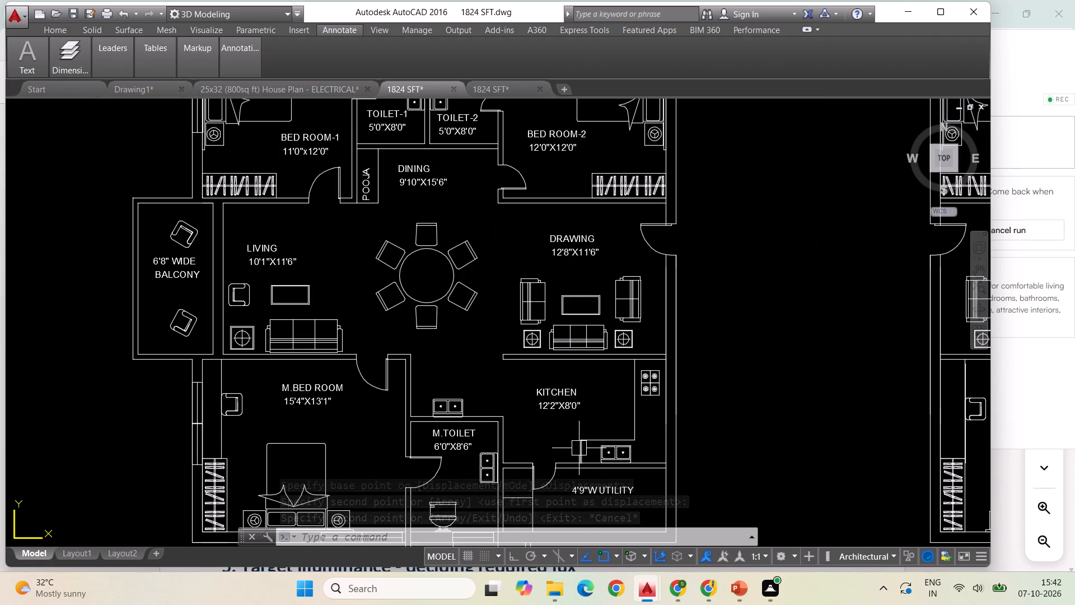
scroll(455, 407, down, 3)
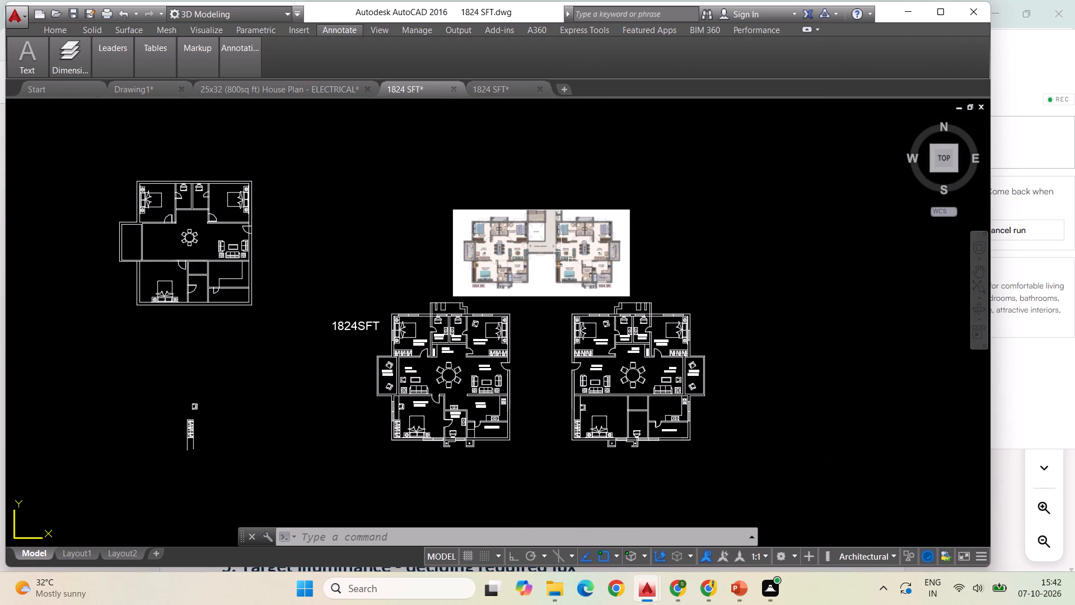
scroll(493, 265, up, 3)
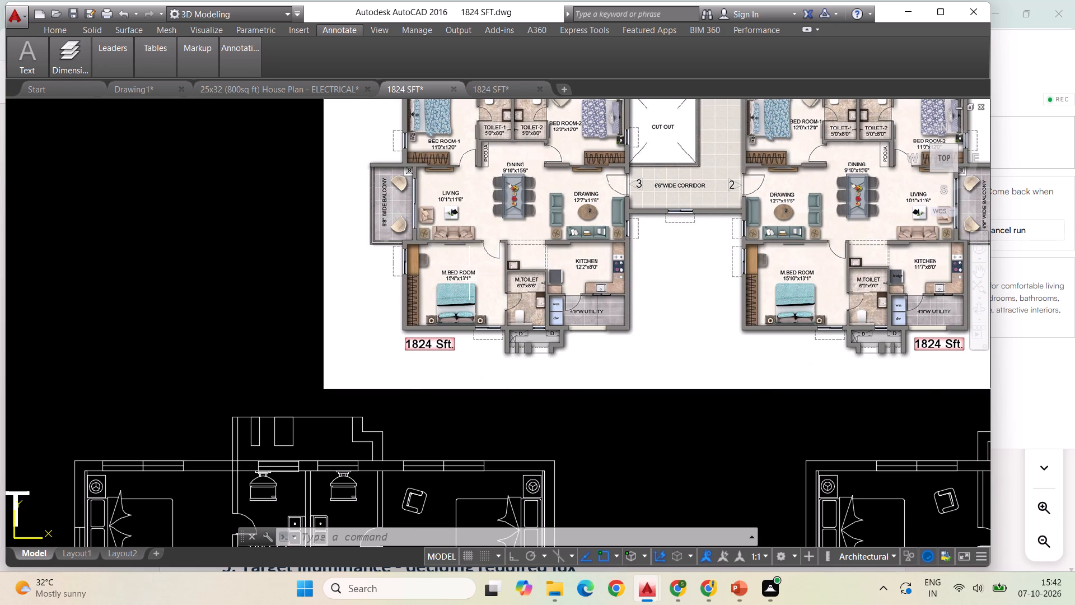
scroll(482, 272, down, 1)
scroll(569, 0, down, 1)
scroll(604, 187, down, 1)
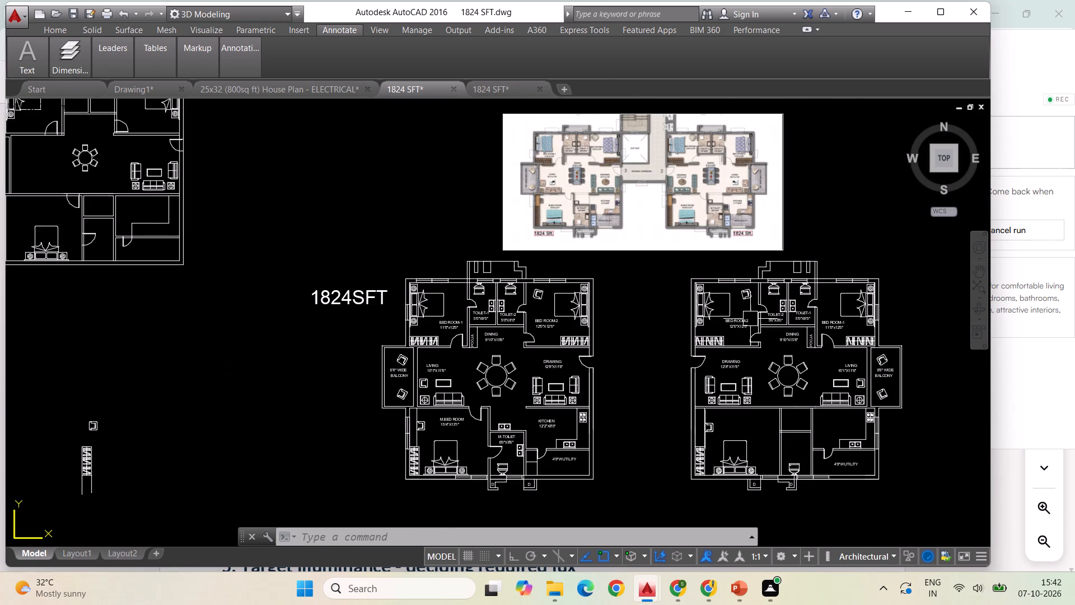
scroll(859, 417, up, 2)
scroll(652, 328, down, 2)
Copy the KITCHEN label and its 12'2"X8'0" size text from the completed plan into the mirrored plan's kitchen.
scroll(414, 385, up, 1)
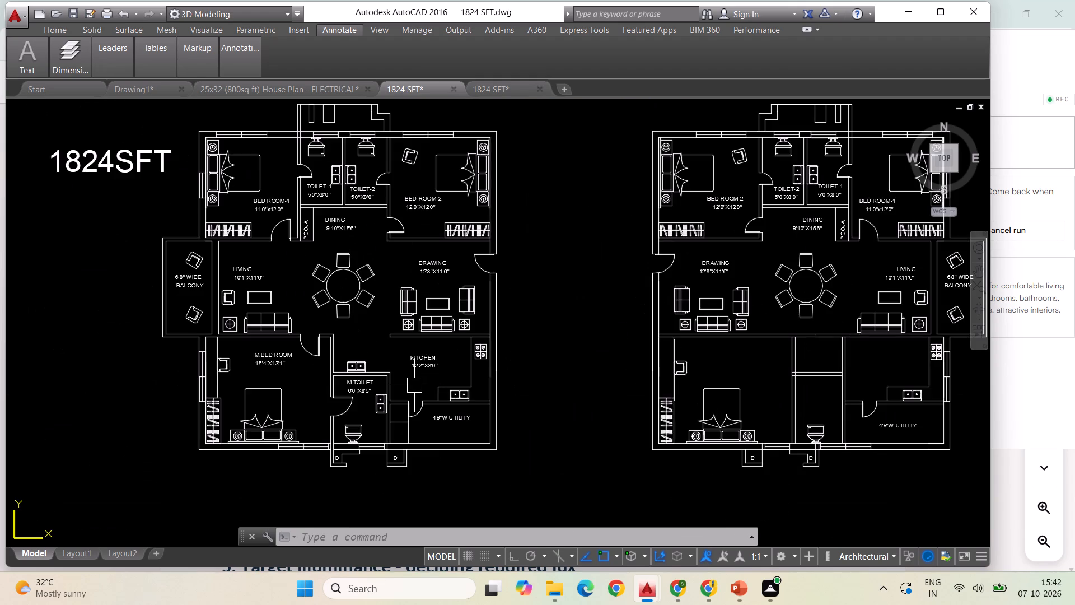
scroll(431, 360, up, 2)
click(464, 385)
click(367, 319)
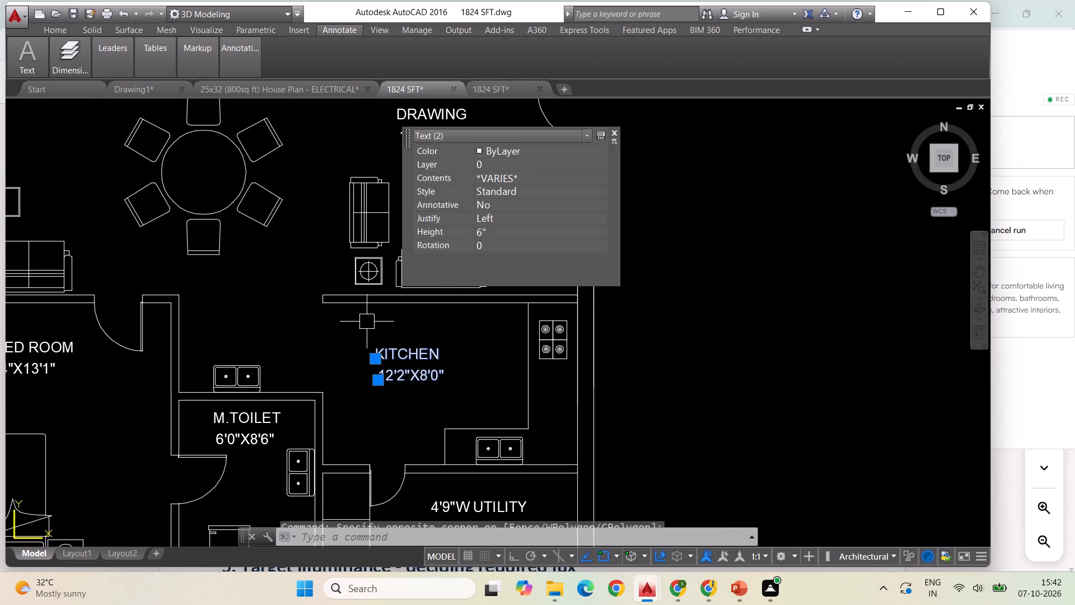
right_click(375, 345)
click(433, 153)
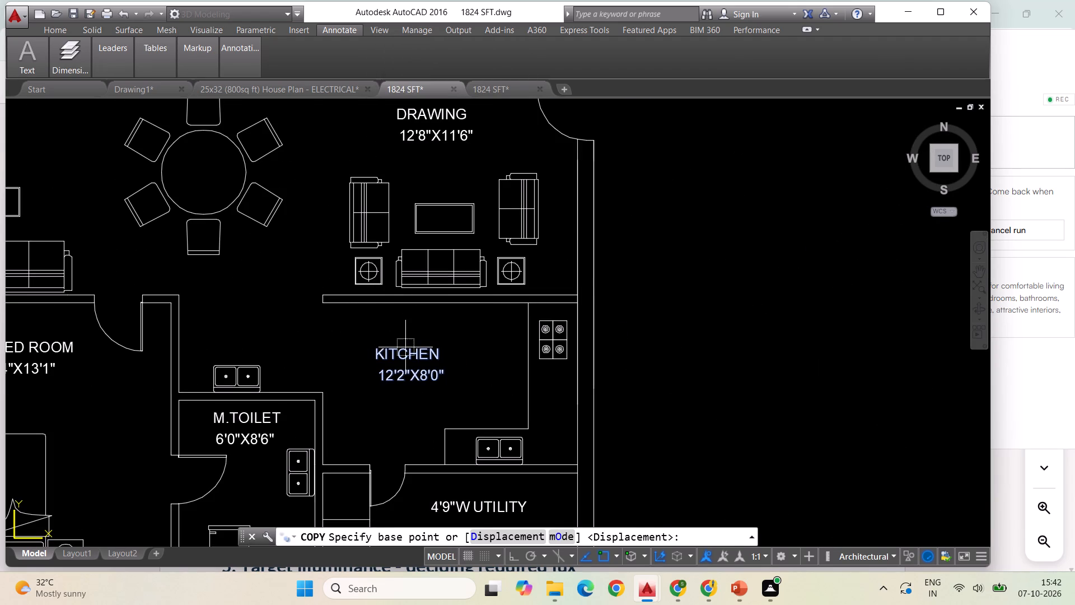
click(404, 348)
scroll(286, 354, down, 2)
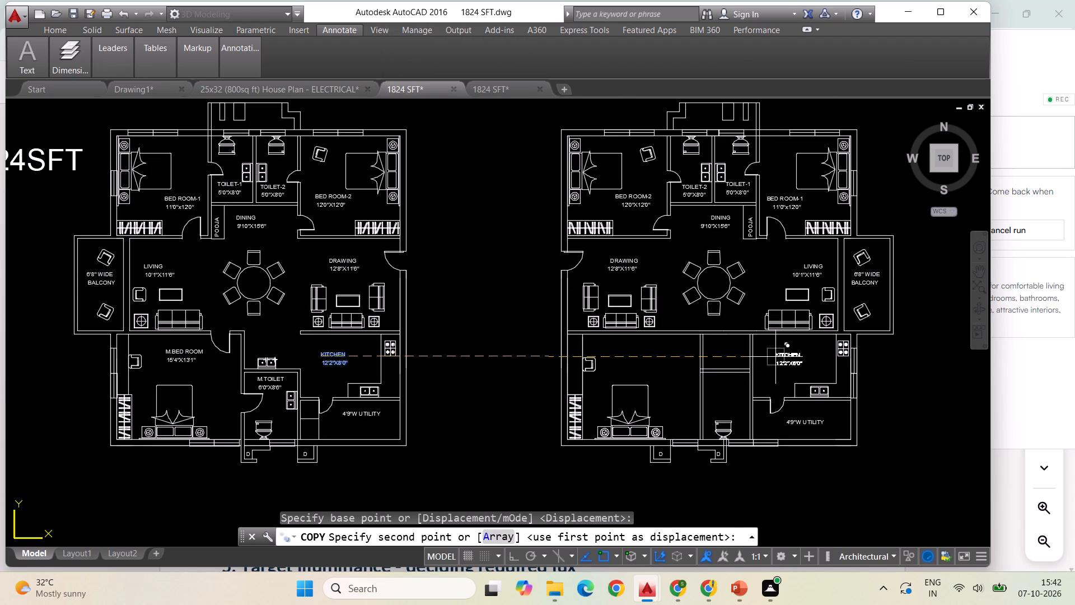
click(776, 357)
key(Escape)
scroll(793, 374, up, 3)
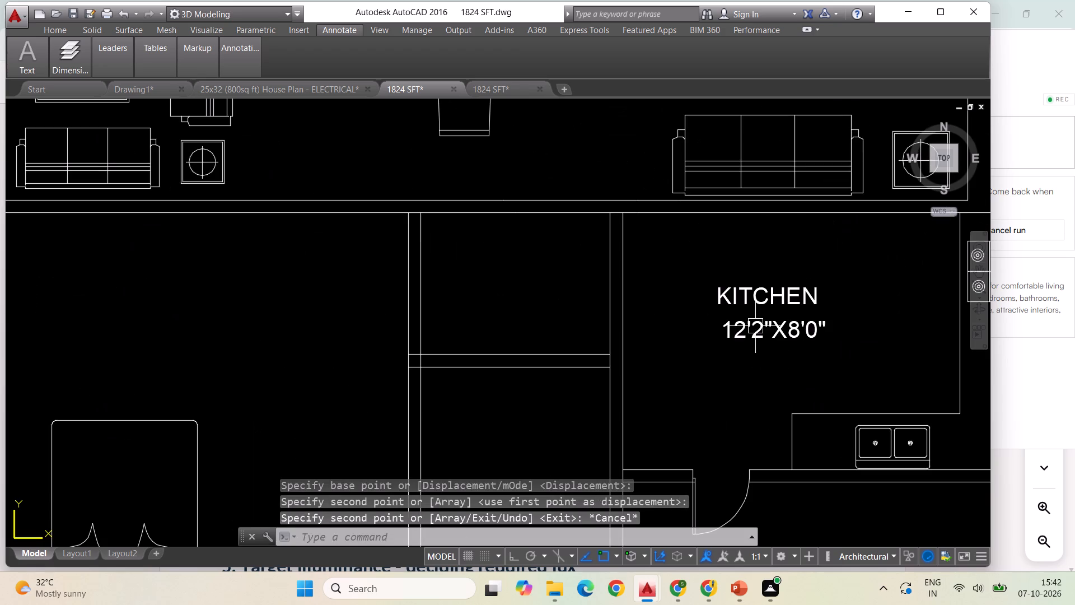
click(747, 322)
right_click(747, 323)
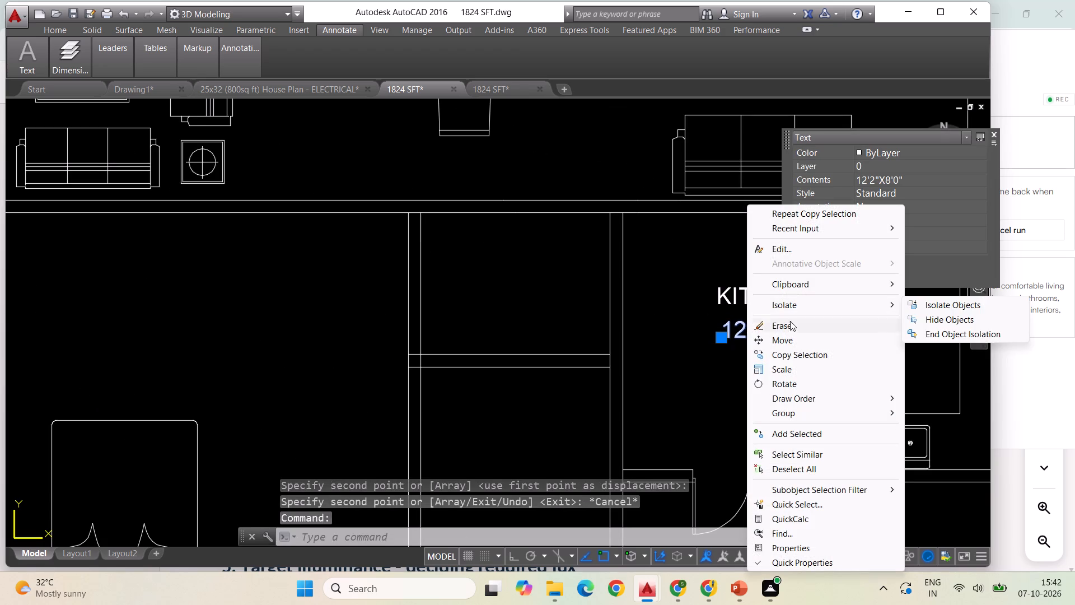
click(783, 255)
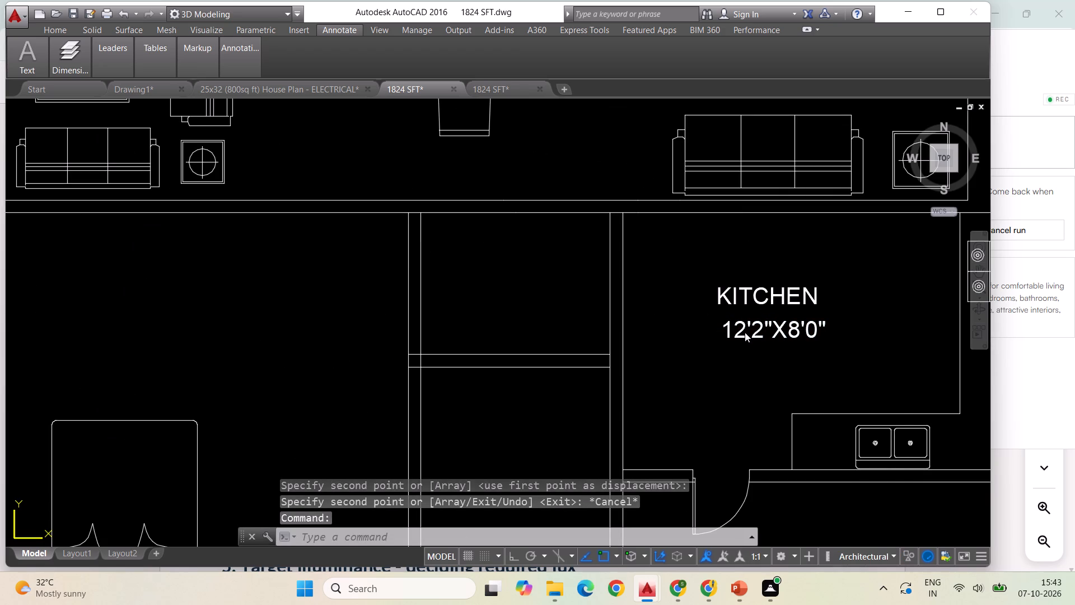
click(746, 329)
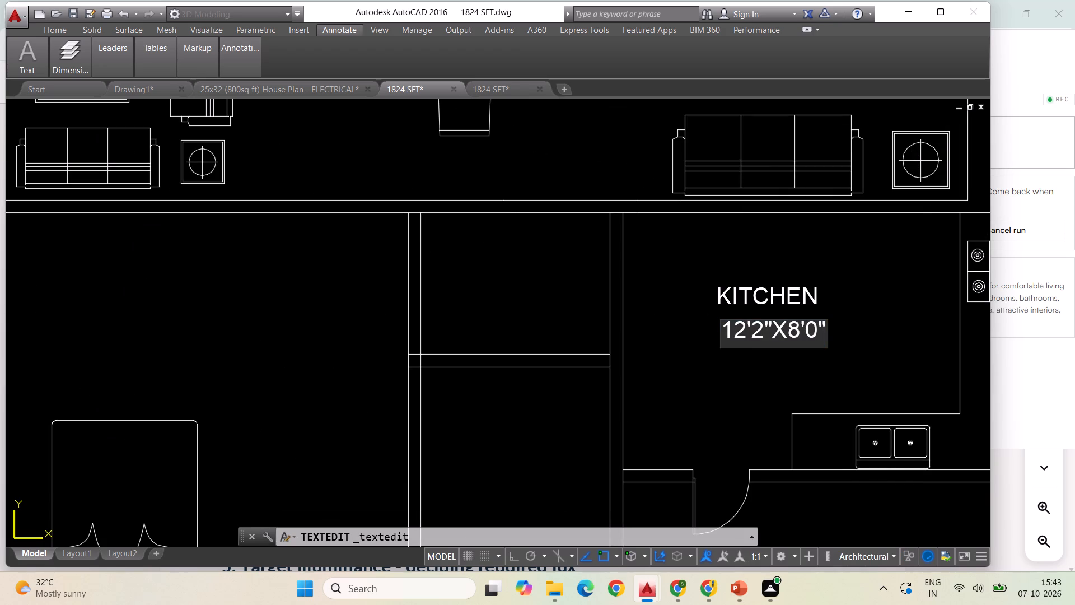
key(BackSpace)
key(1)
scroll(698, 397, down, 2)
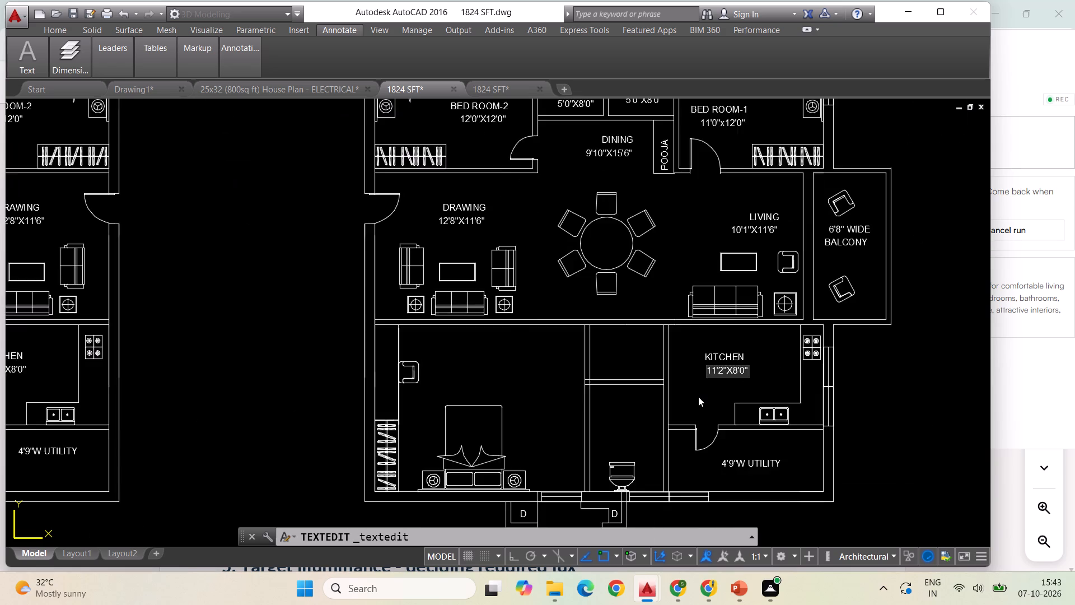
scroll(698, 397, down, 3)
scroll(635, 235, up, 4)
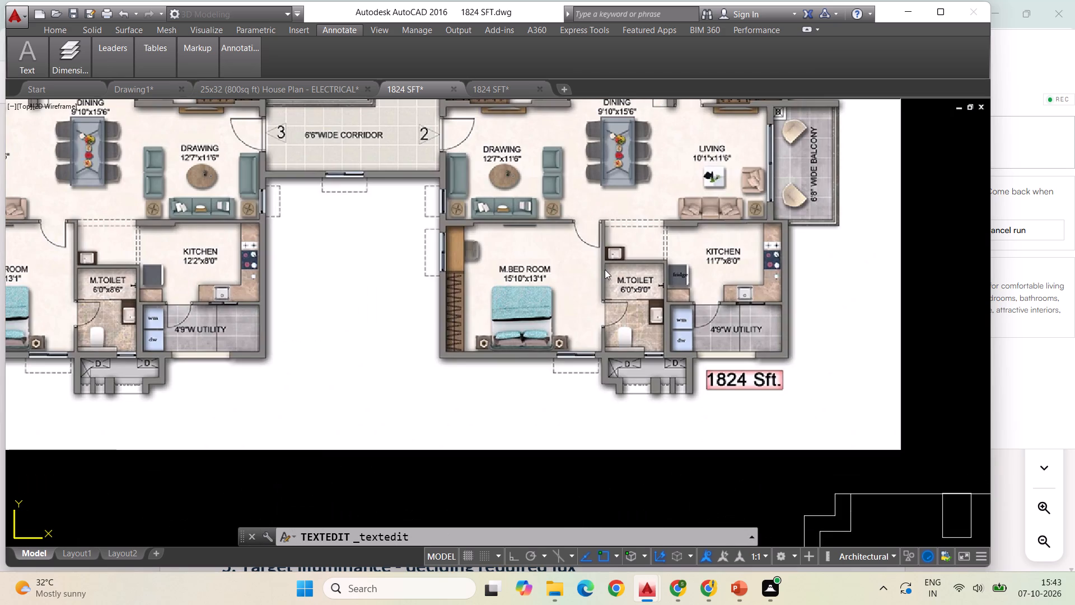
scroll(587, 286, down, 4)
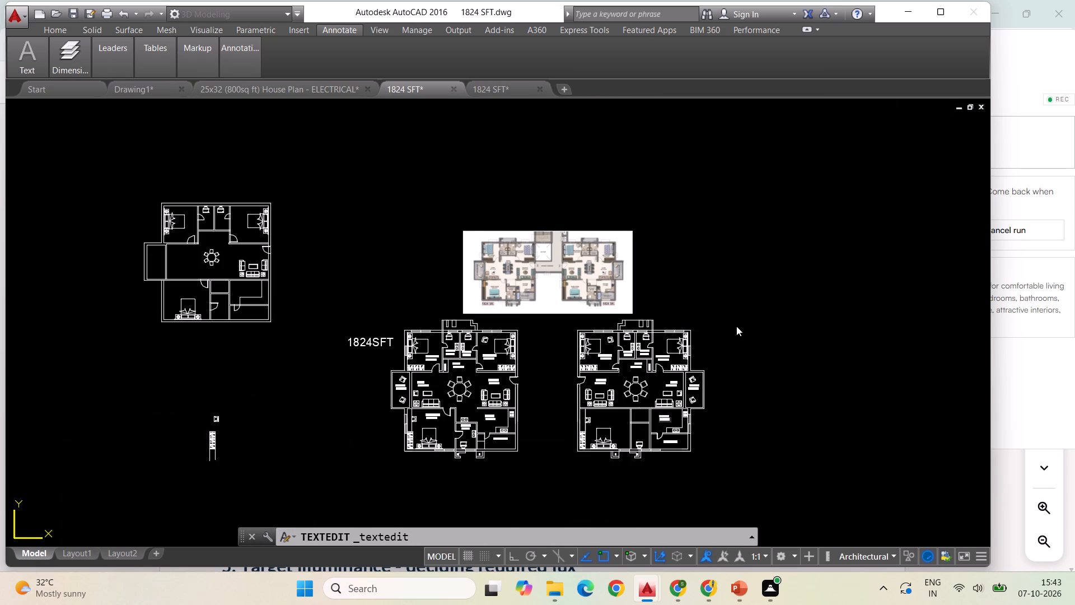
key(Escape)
Change the size text under the mirrored plan's KITCHEN label to 11'2"X8'0".
scroll(649, 398, up, 3)
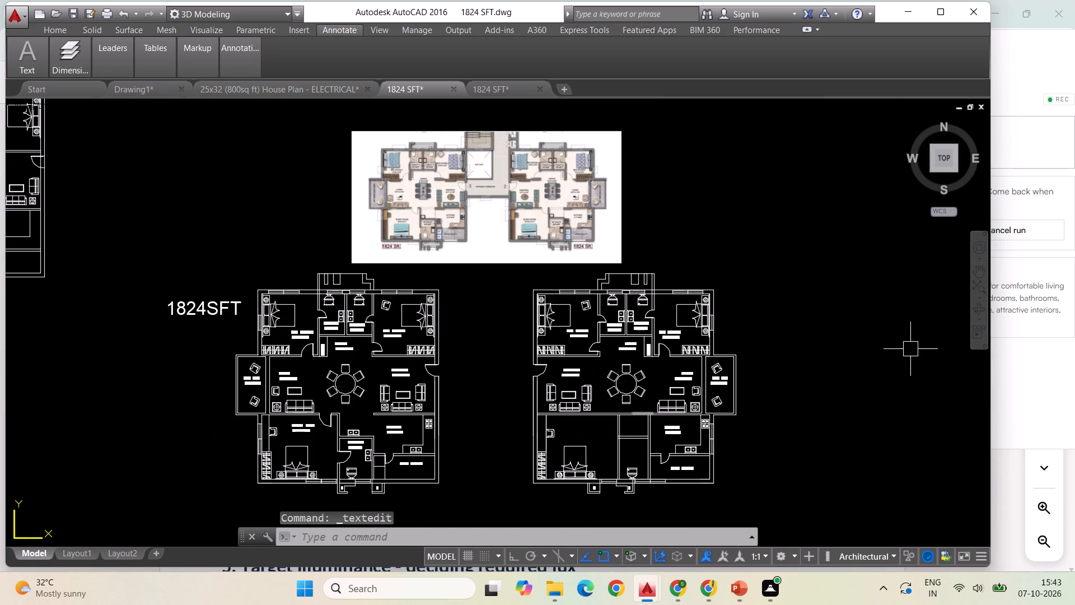
scroll(701, 424, up, 2)
scroll(640, 441, up, 2)
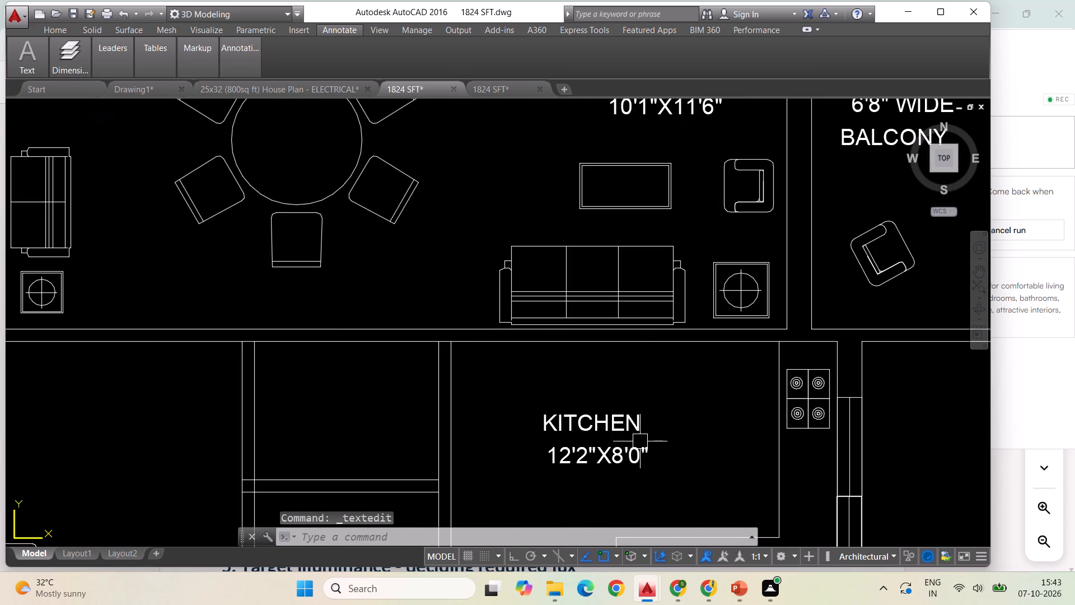
click(634, 454)
right_click(634, 454)
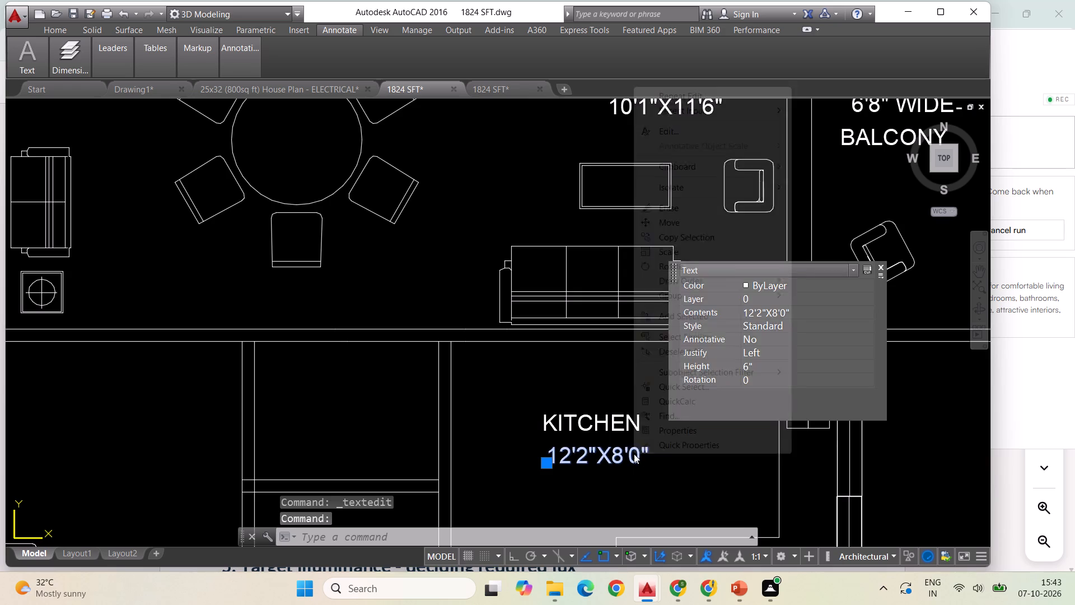
click(676, 131)
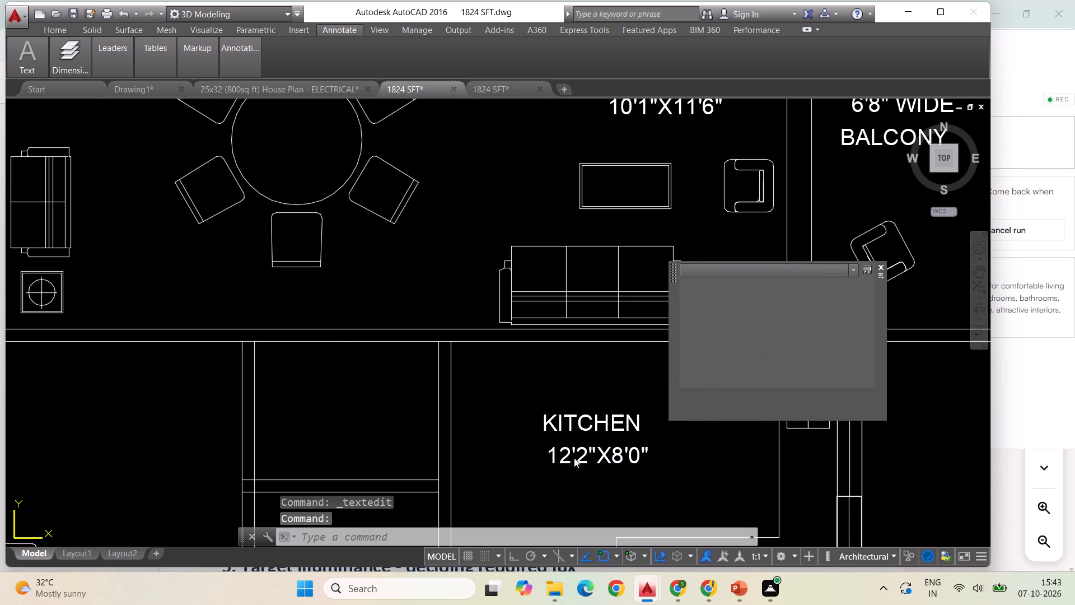
click(571, 458)
key(BackSpace)
key(1)
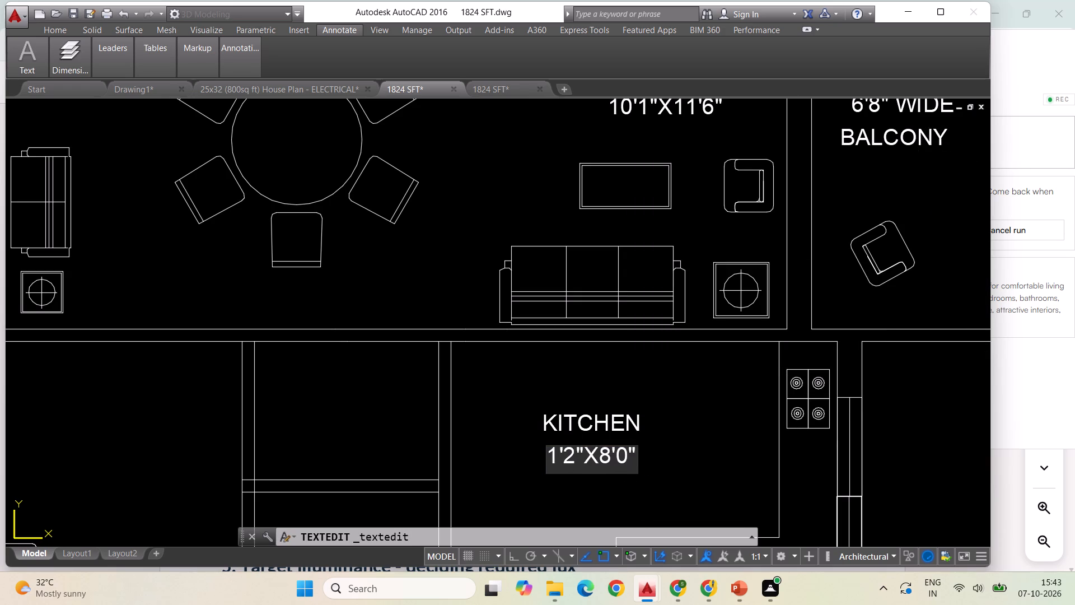
click(691, 446)
Change the size text under the mirrored plan's KITCHEN label to 11'7"X8'0".
scroll(662, 421, down, 2)
scroll(638, 441, up, 2)
click(627, 431)
right_click(627, 431)
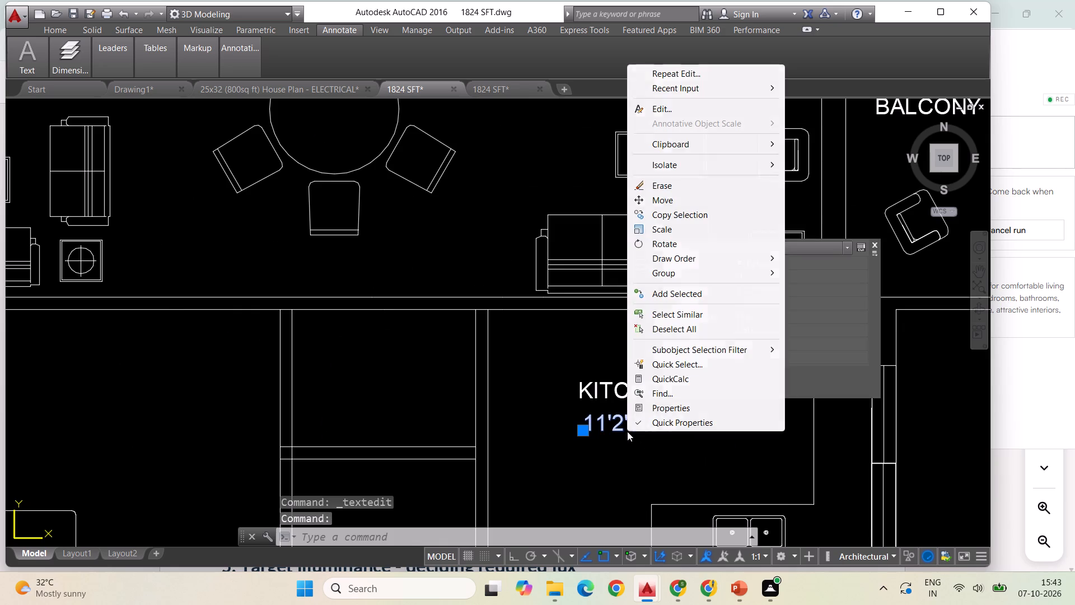
click(660, 104)
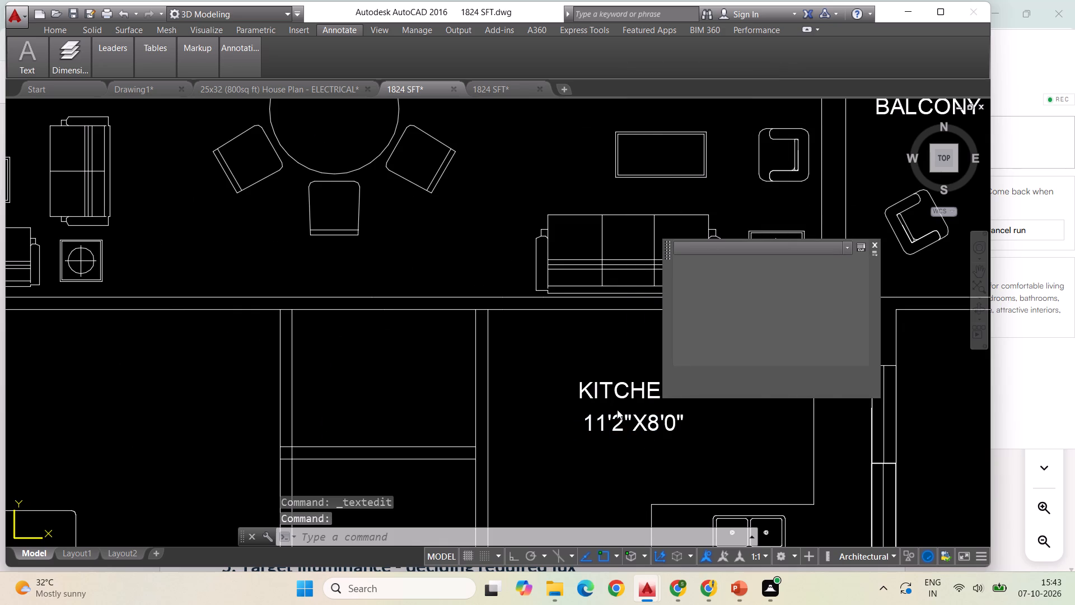
click(622, 425)
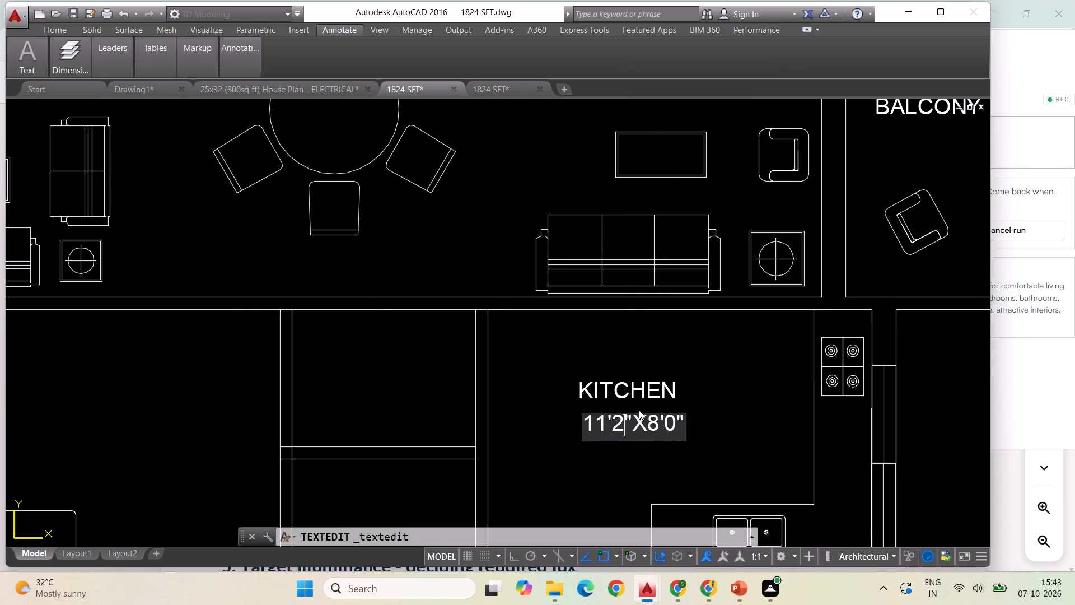
key(BackSpace)
key(7)
click(750, 401)
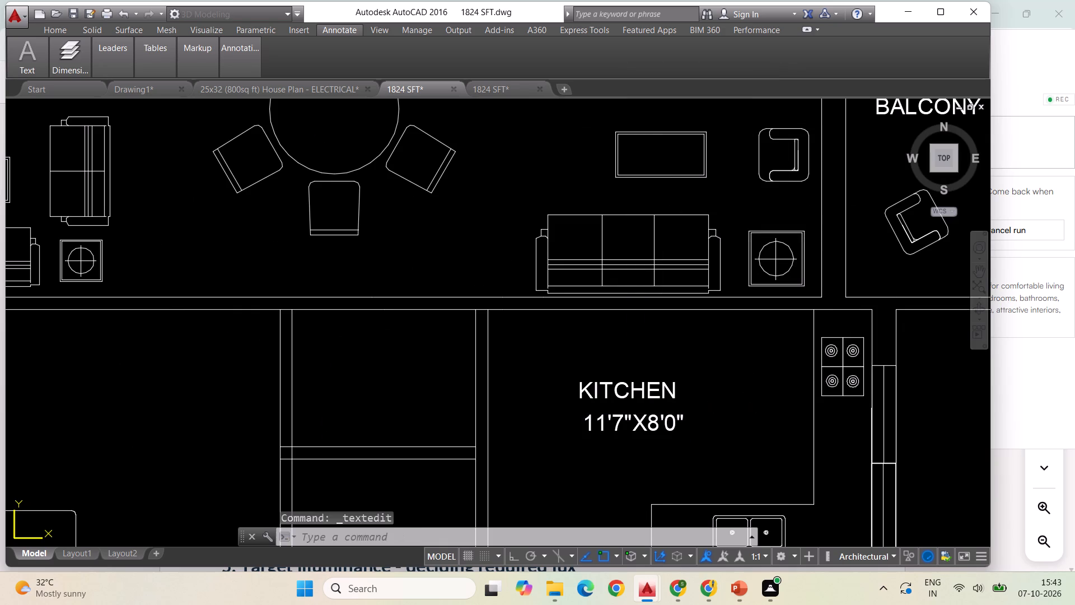
Copy the M.TOILET label and its 6'0"X8'6" size text from the completed plan into the mirrored plan's master toilet.
scroll(647, 322, down, 3)
scroll(752, 378, down, 1)
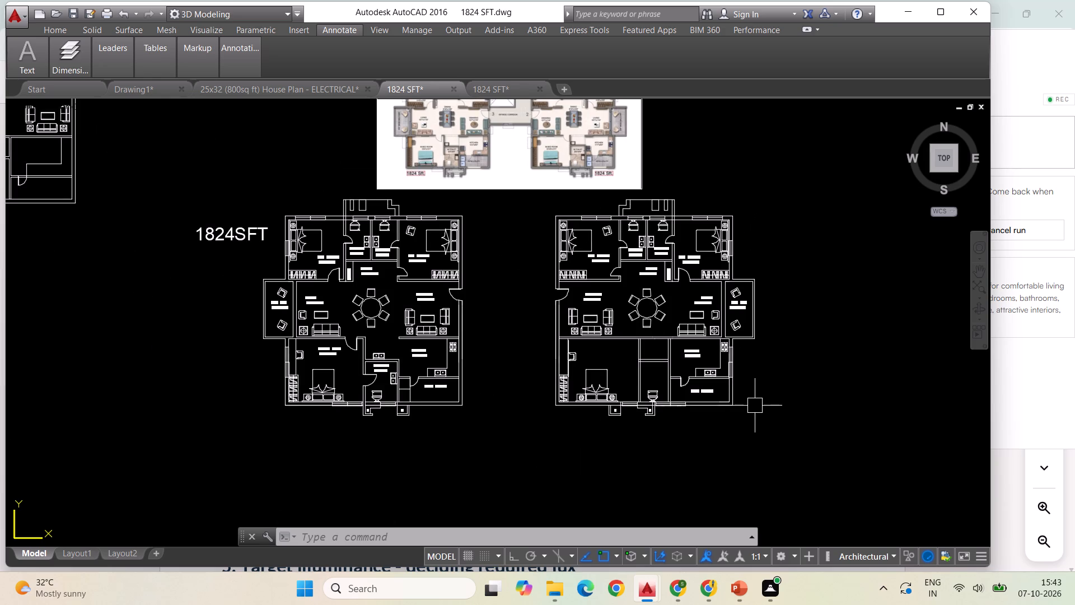
scroll(369, 372, up, 2)
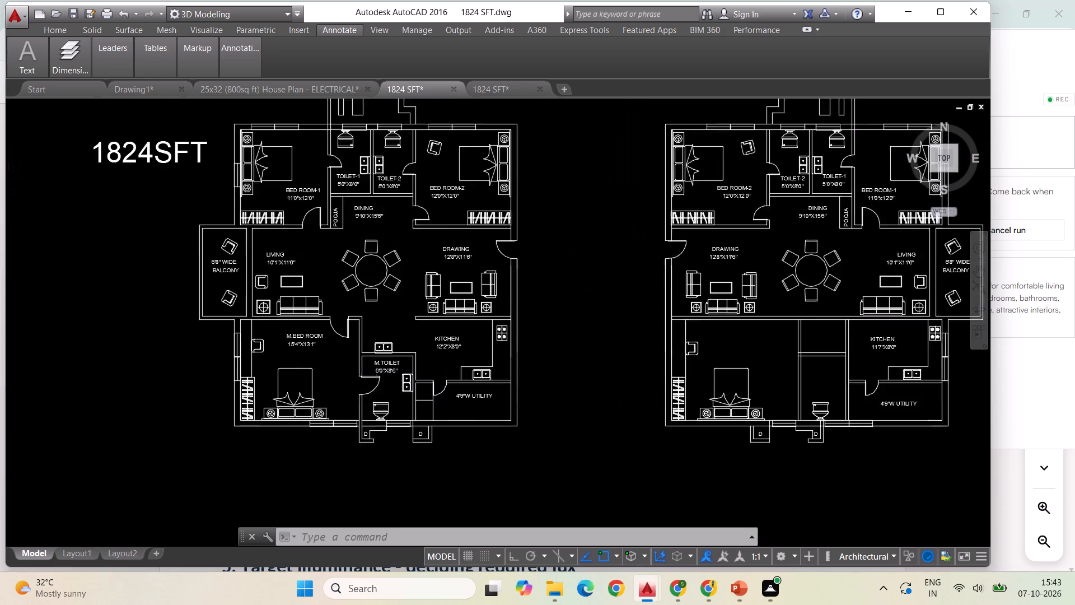
scroll(303, 364, down, 1)
scroll(443, 371, down, 1)
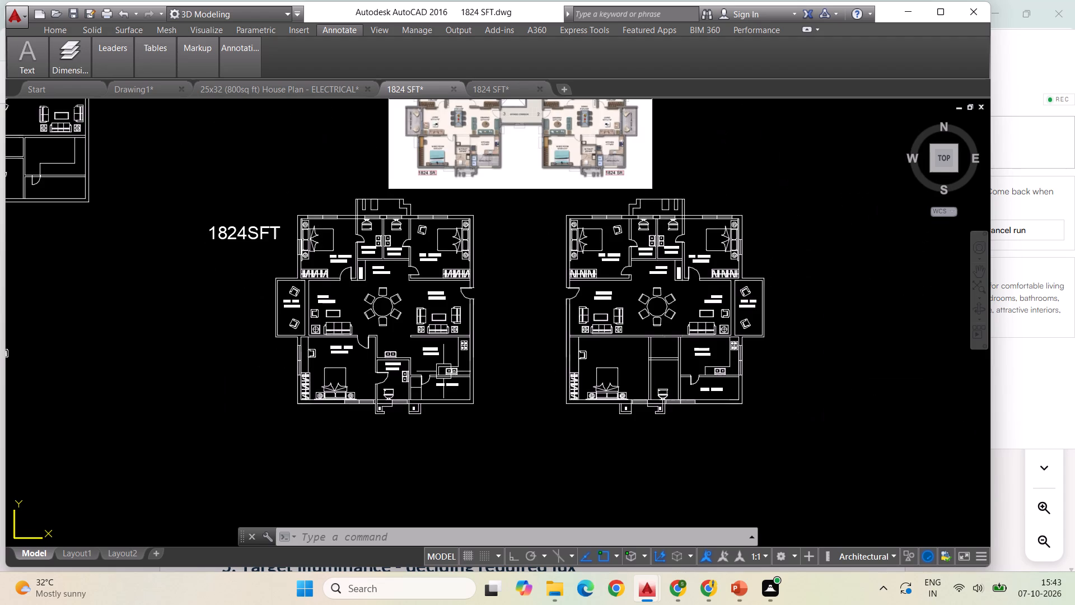
scroll(369, 385, up, 2)
scroll(440, 348, up, 1)
click(434, 345)
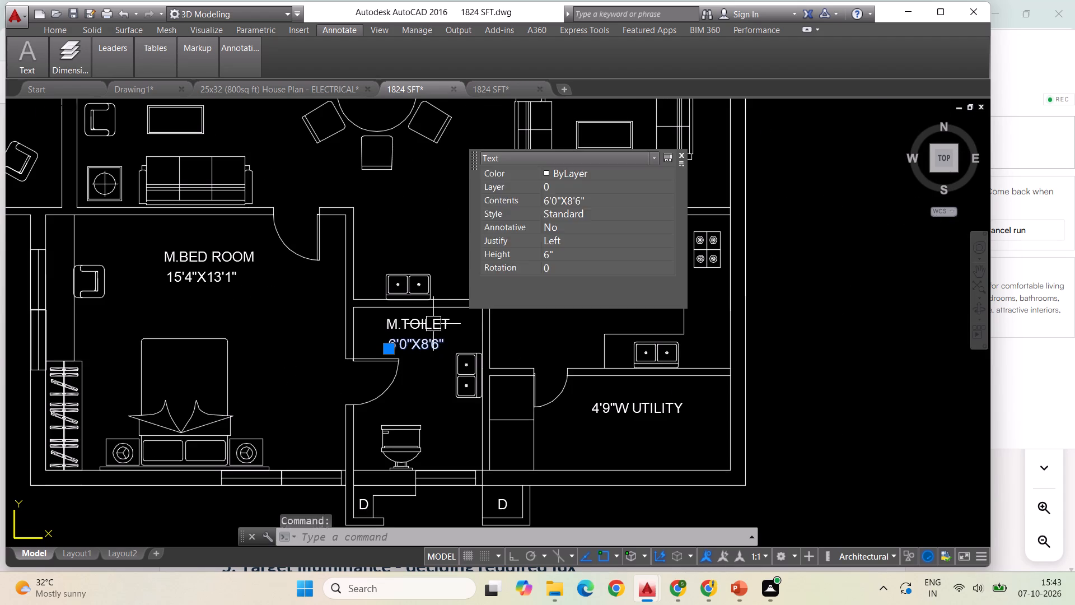
click(433, 324)
right_click(433, 324)
click(486, 129)
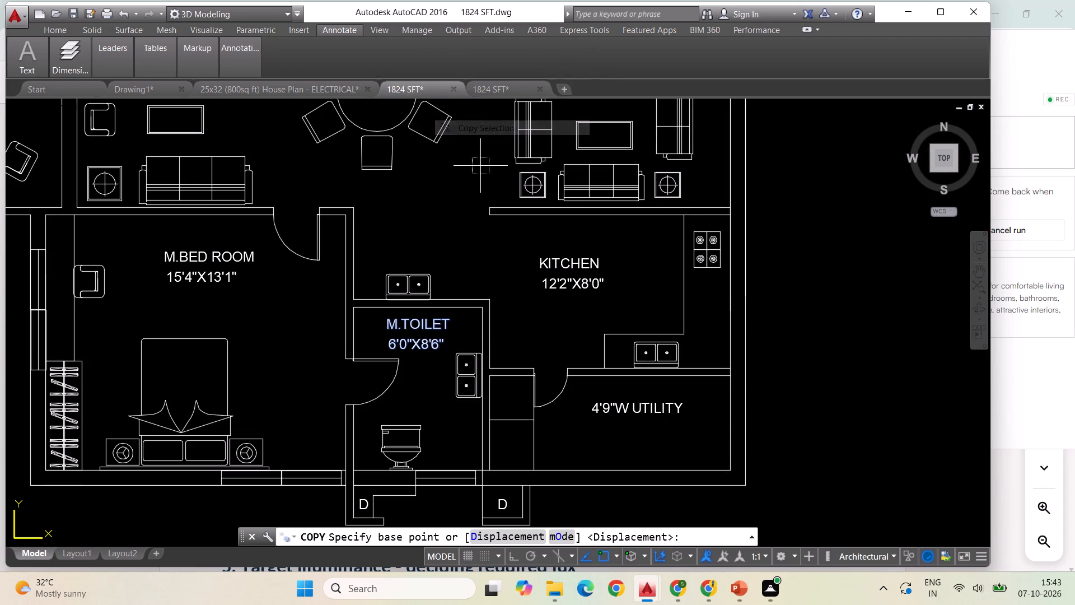
click(414, 324)
scroll(297, 329, down, 2)
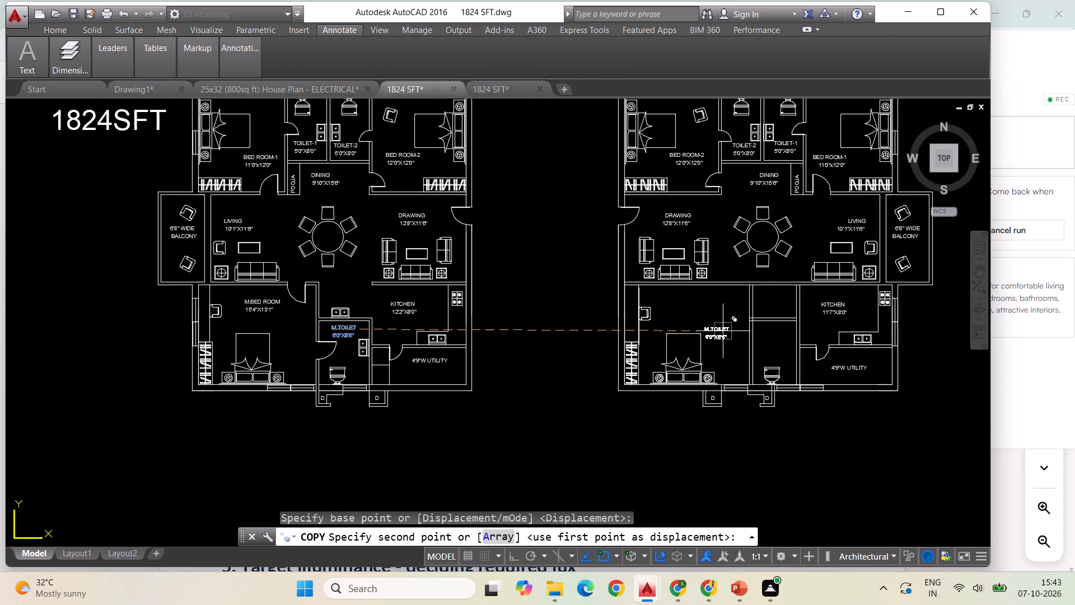
scroll(763, 338, up, 1)
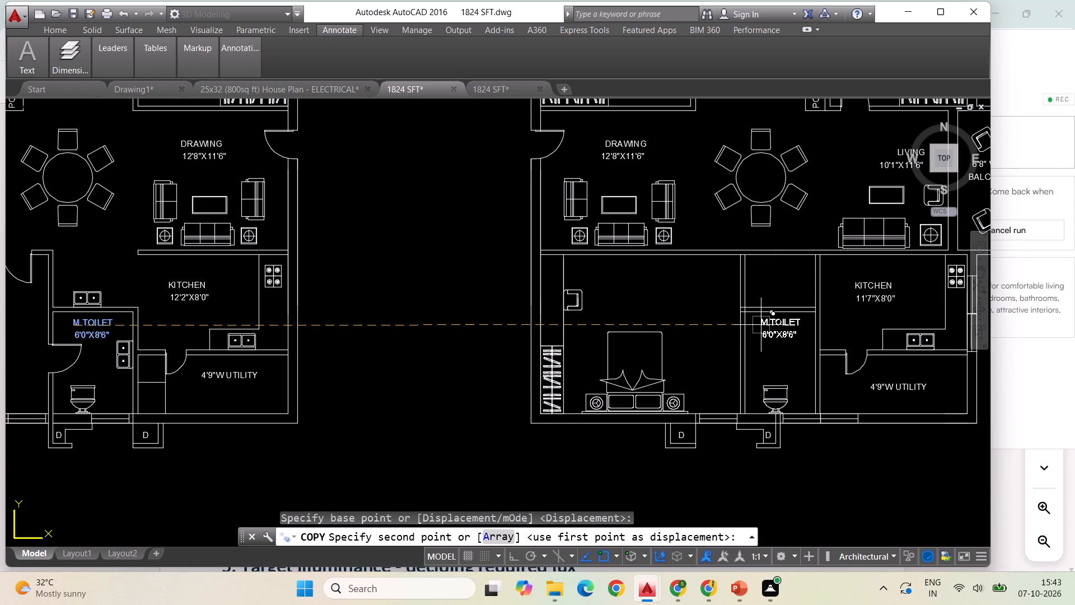
click(761, 325)
key(Escape)
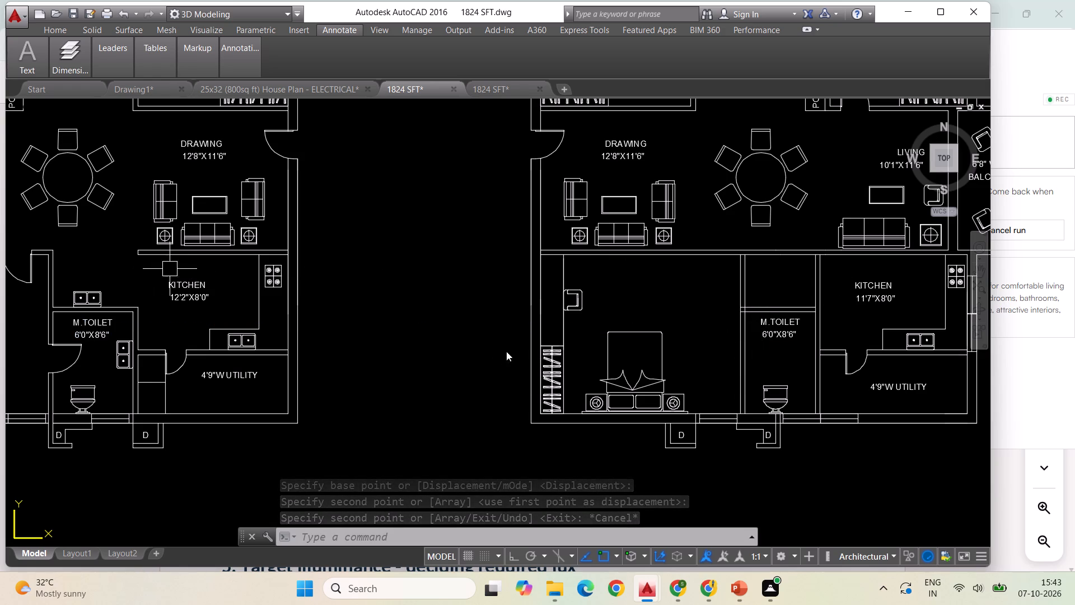
Copy the double sink above the completed plan's M.TOILET to the matching wall above the mirrored plan's M.TOILET.
click(96, 288)
right_click(96, 288)
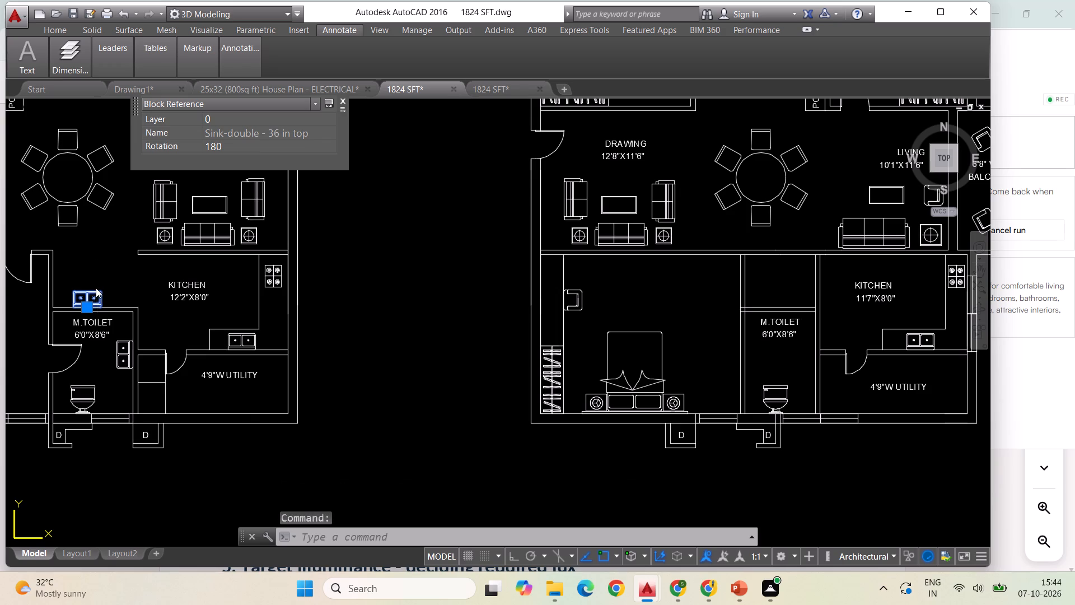
click(142, 334)
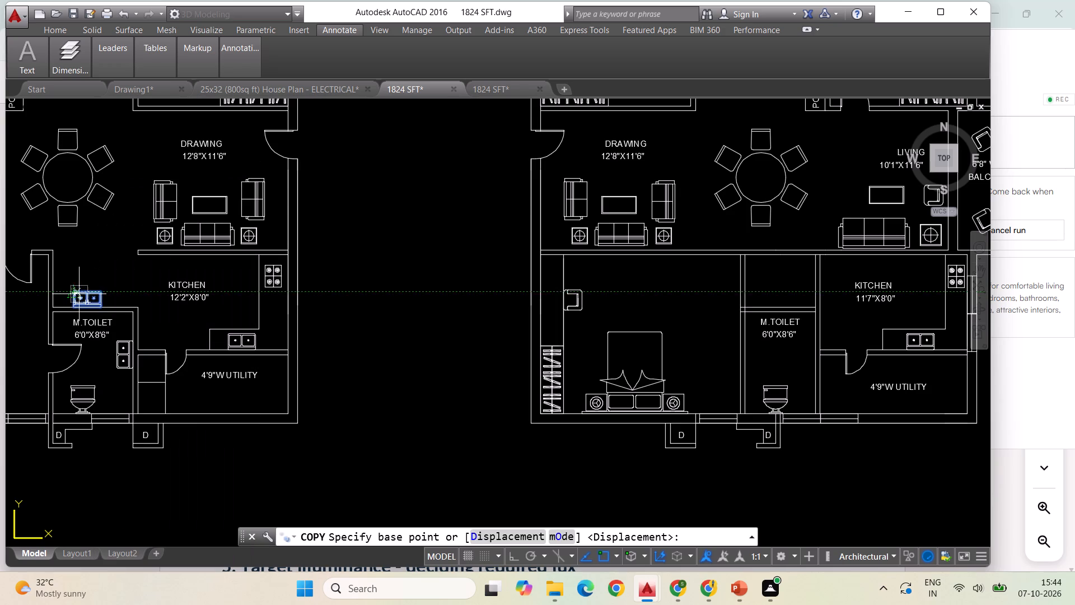
click(87, 308)
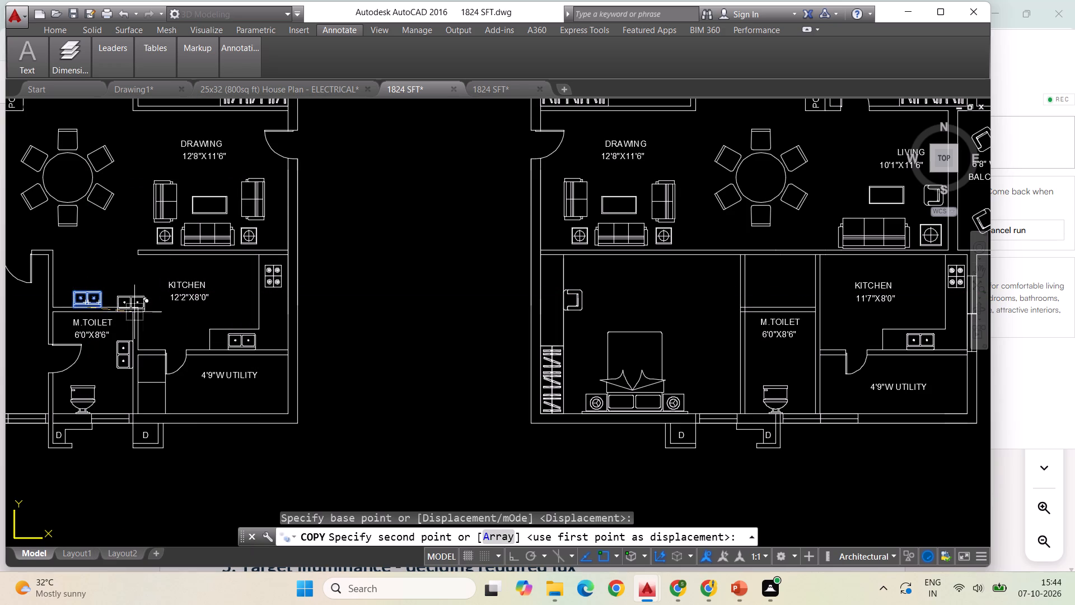
scroll(775, 309, up, 2)
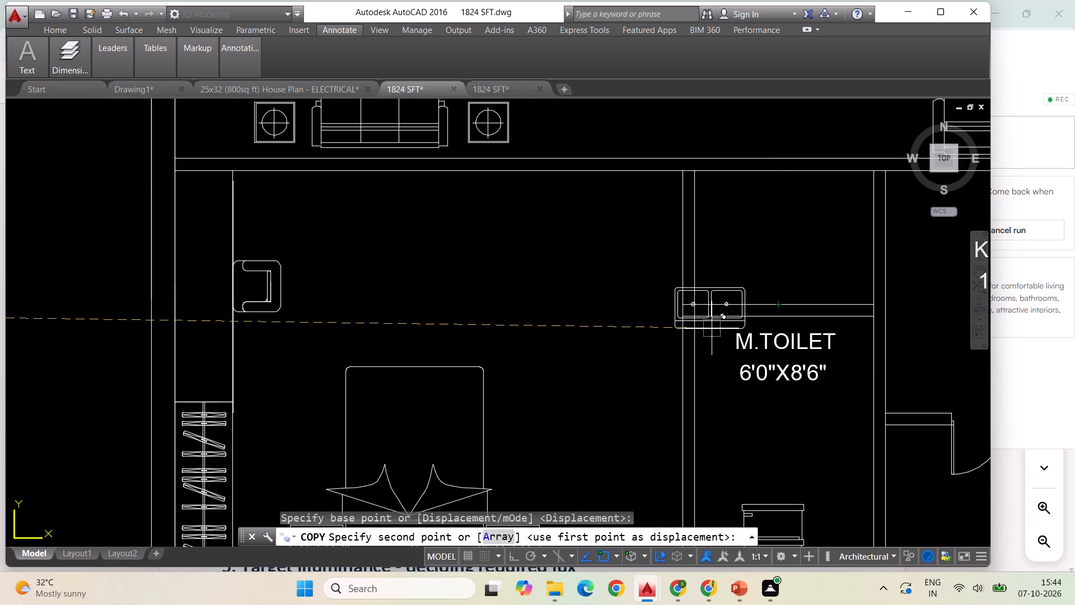
scroll(732, 318, up, 2)
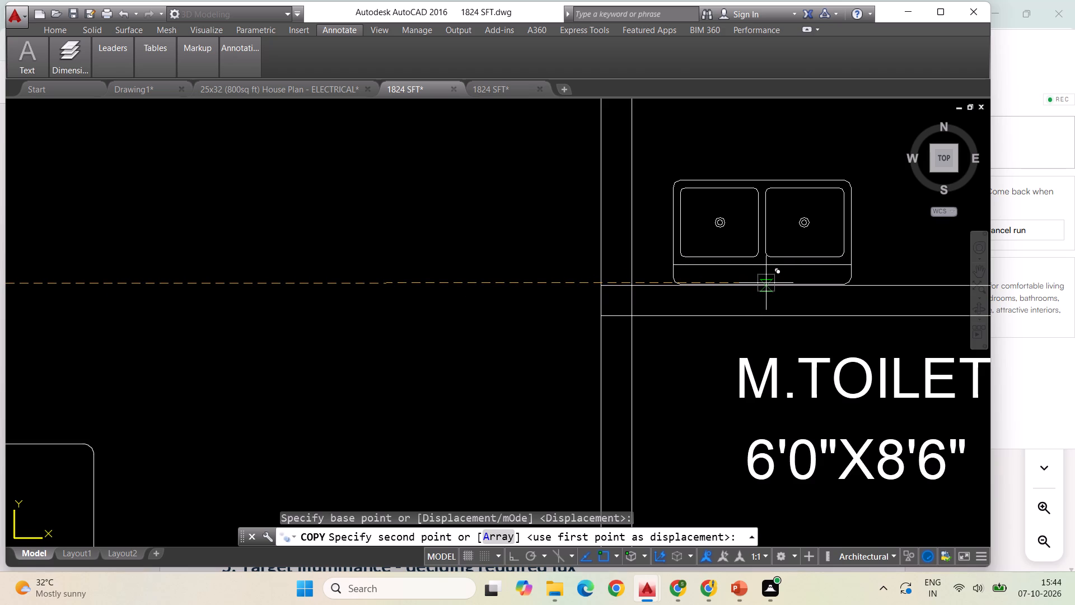
scroll(766, 283, up, 2)
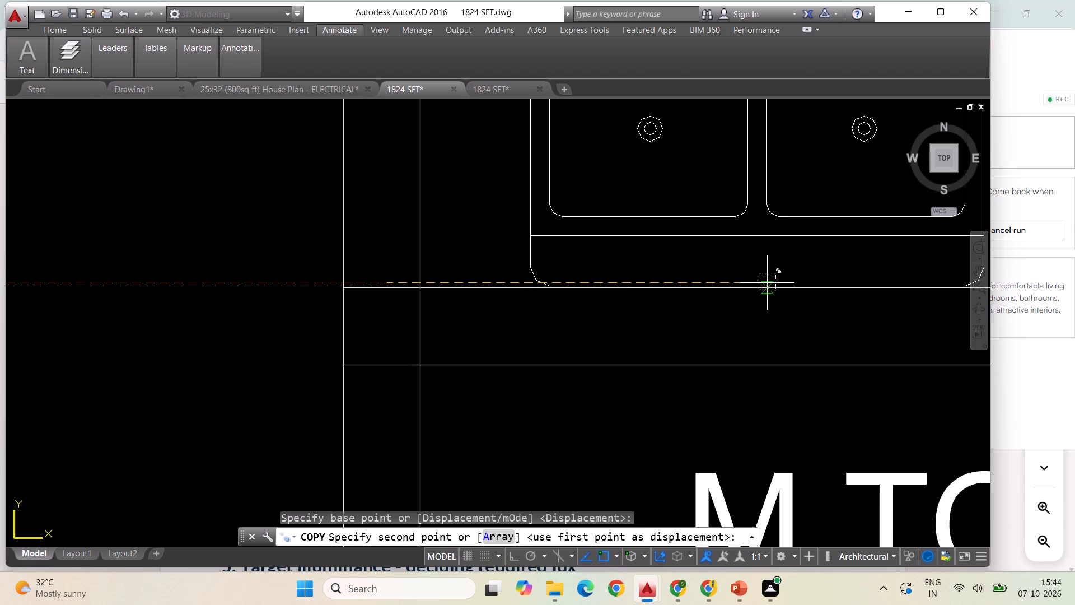
click(768, 284)
key(Escape)
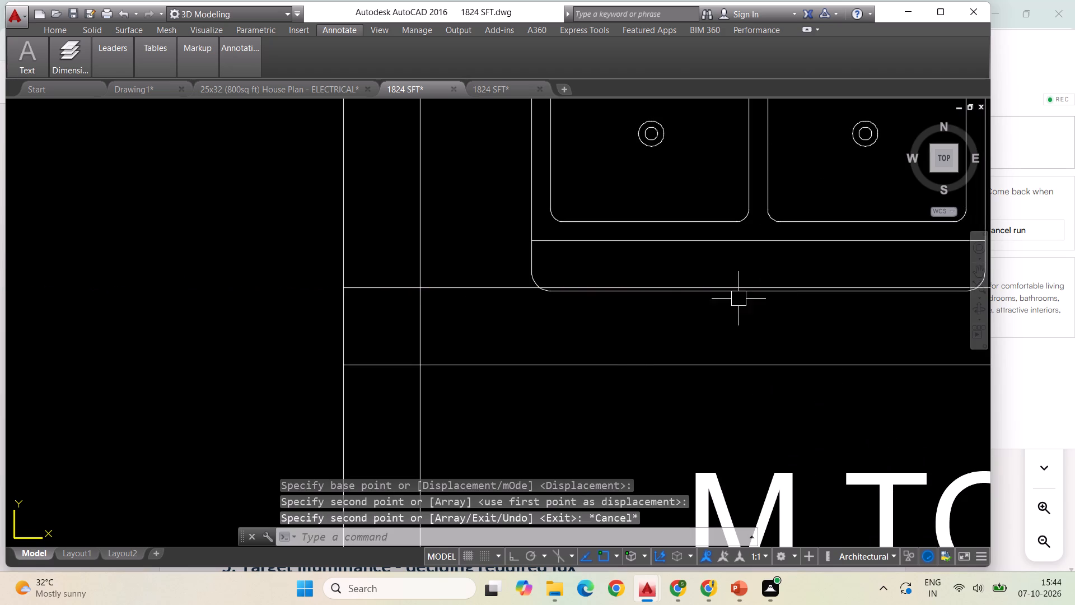
Move the copied double sink so its back edge sits exactly on the wall line above the mirrored plan's M.TOILET.
click(619, 296)
right_click(621, 309)
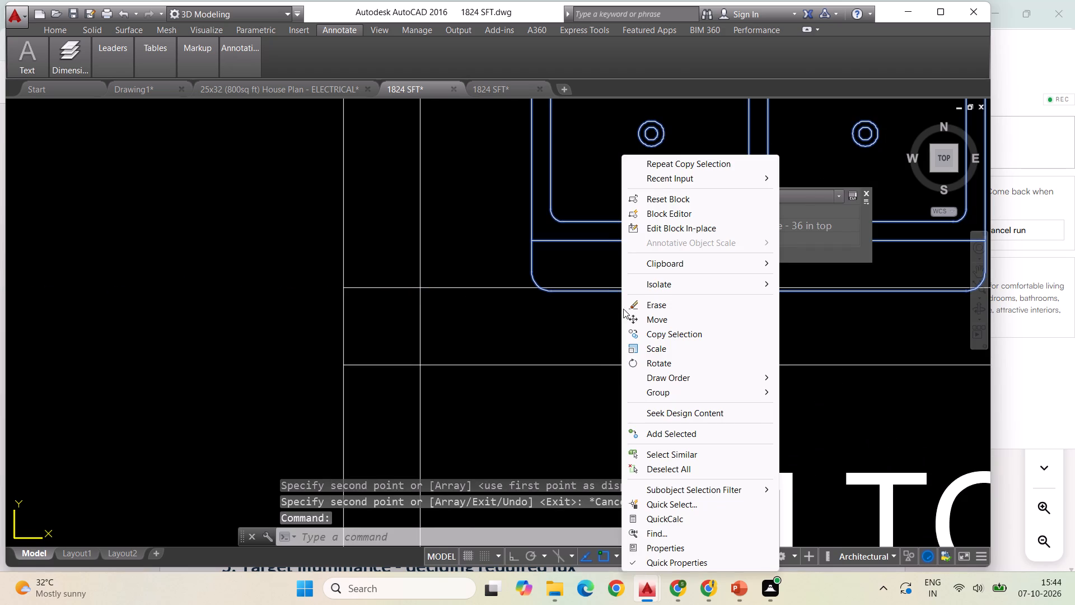
click(643, 319)
scroll(634, 313, up, 2)
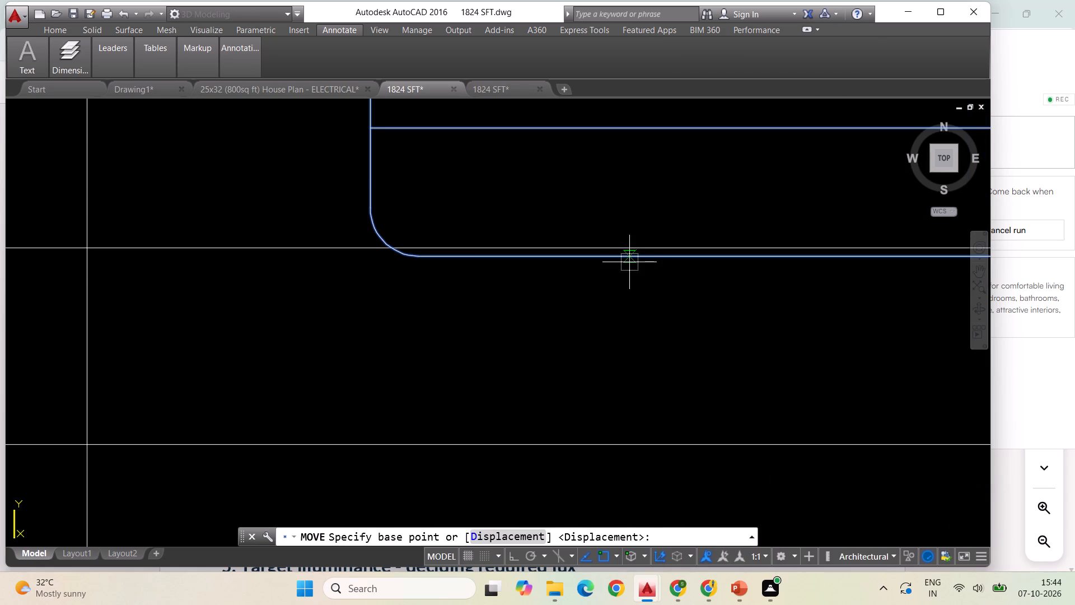
click(629, 262)
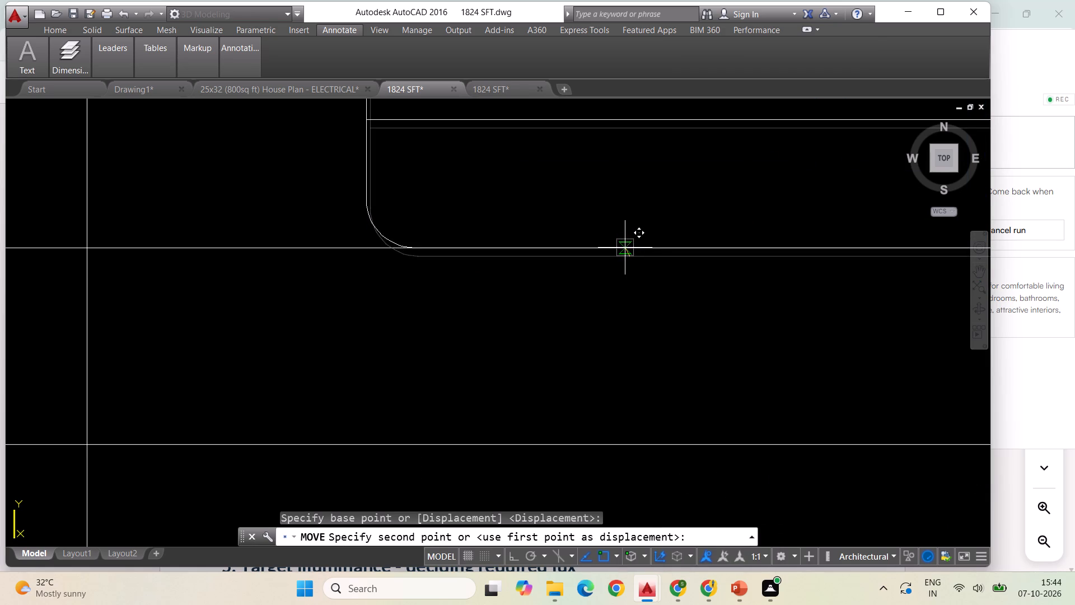
click(625, 248)
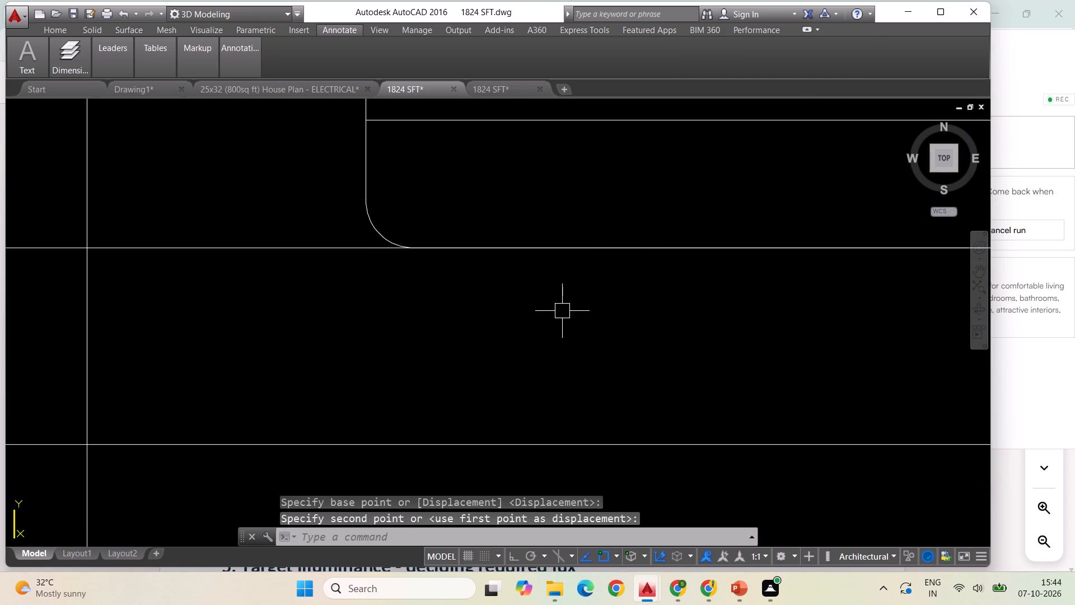
Save the drawing.
scroll(562, 311, down, 6)
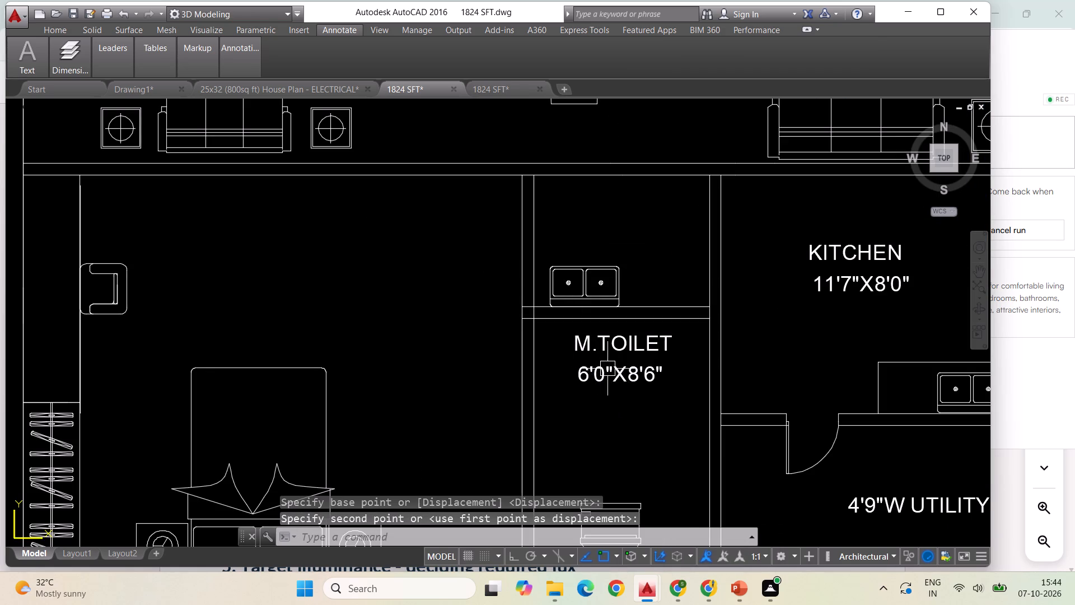
key(ctrl+s)
Trim the overlapping wall lines where the mirrored M.TOILET's upper wall meets the wall shared with the master bedroom.
scroll(566, 364, down, 3)
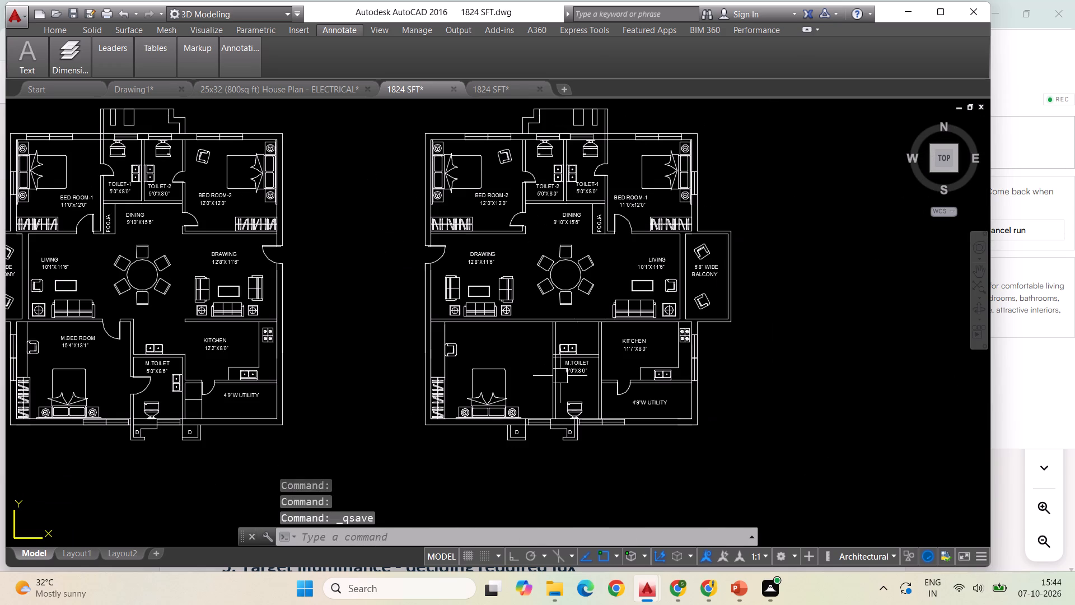
scroll(554, 353, up, 3)
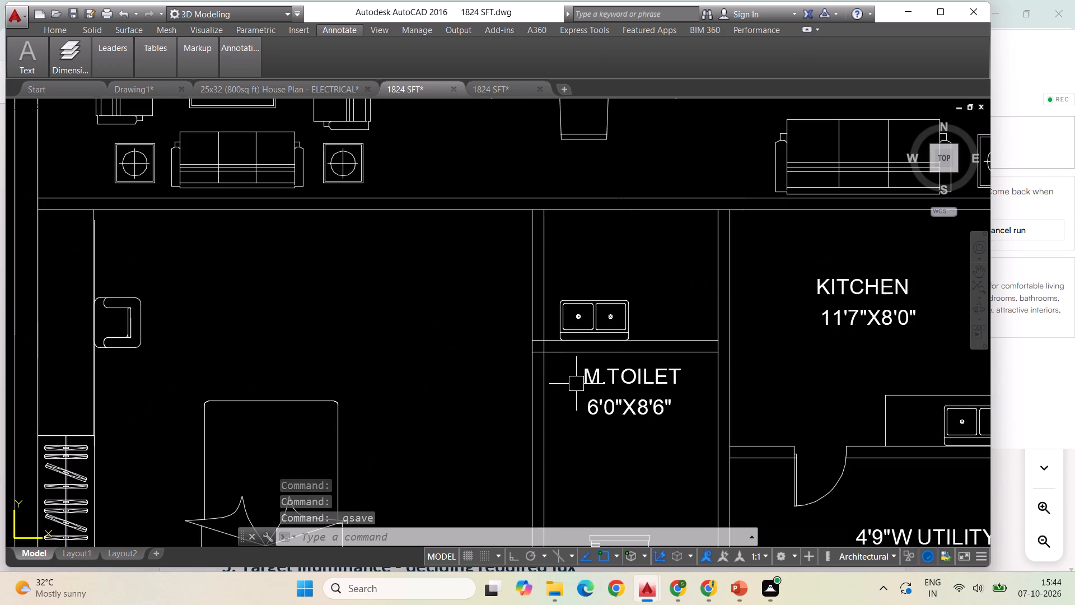
key(Escape)
key(Escape)
text(TR)
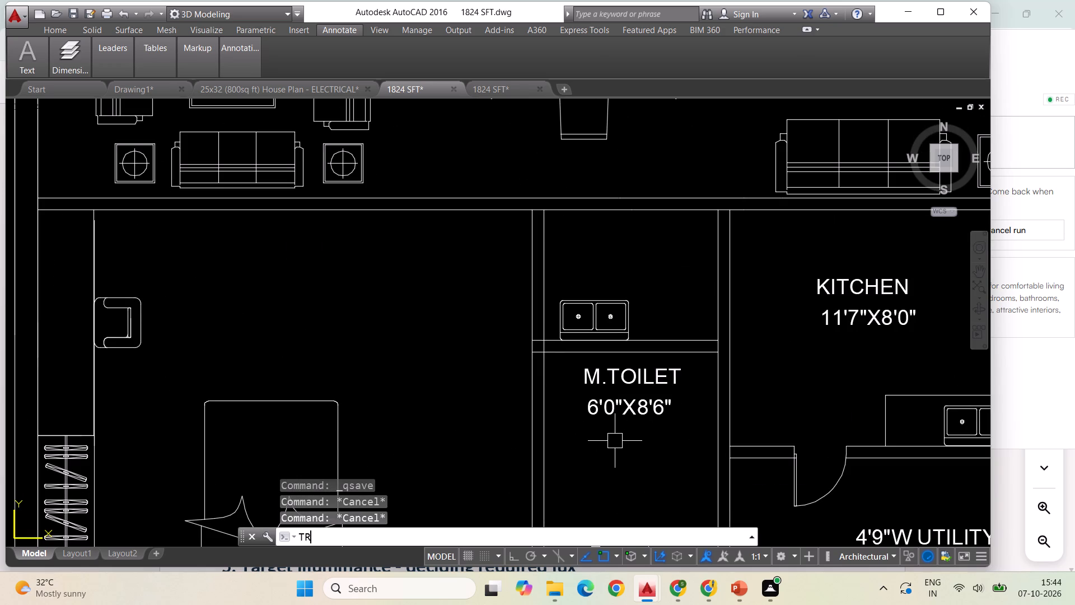
key(Return)
key(Return)
scroll(574, 382, up, 2)
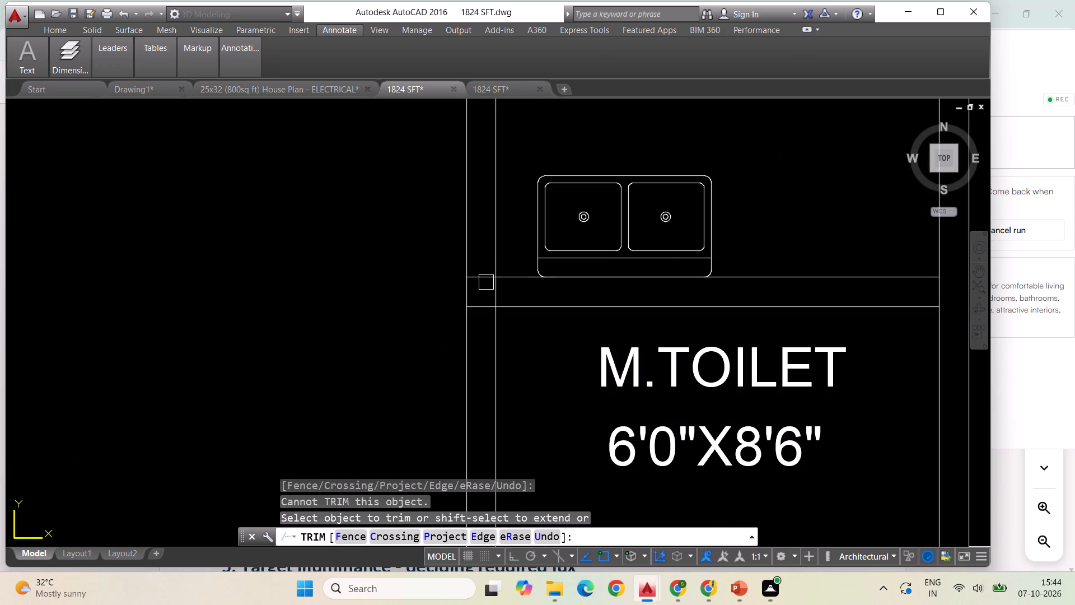
click(483, 280)
click(497, 291)
click(480, 305)
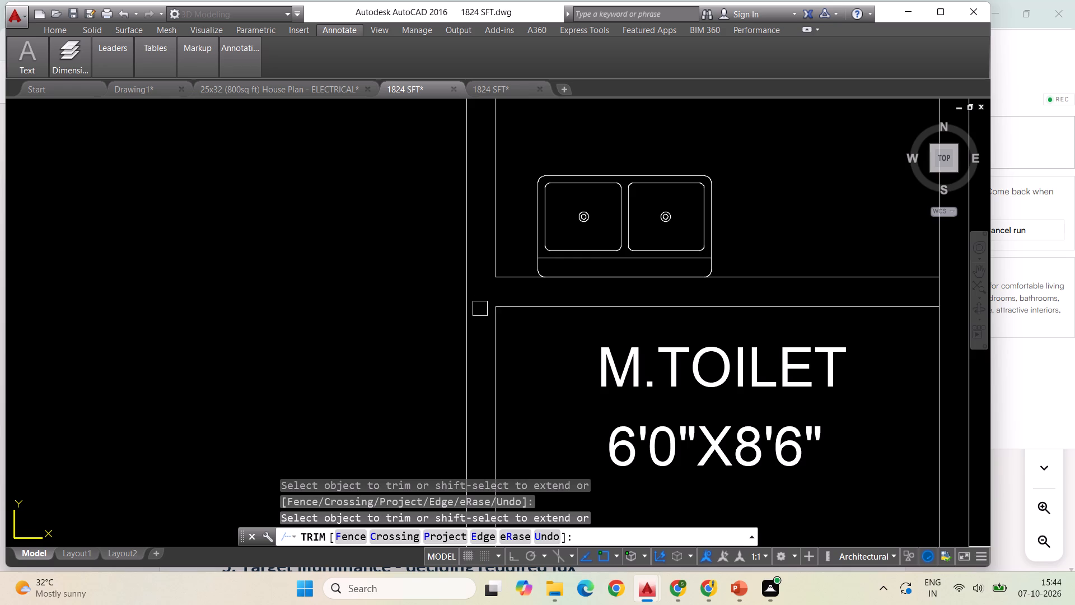
key(Escape)
Copy the completed plan's M.BED ROOM door to the mirrored master bedroom's upper wall, near the M.TOILET side.
scroll(468, 327, down, 2)
scroll(539, 343, down, 2)
scroll(589, 361, down, 2)
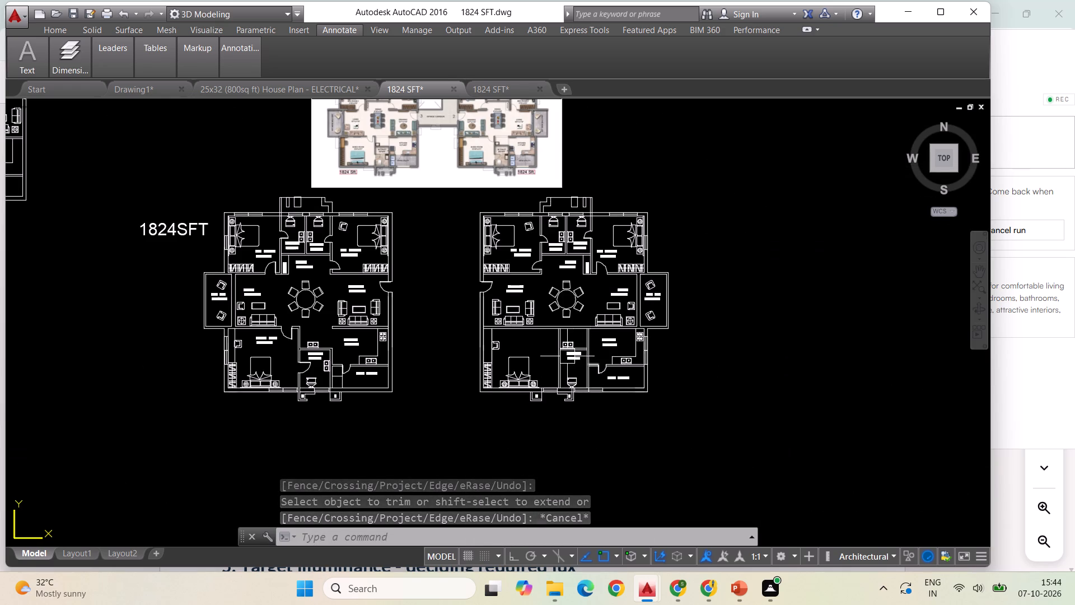
scroll(312, 339, up, 1)
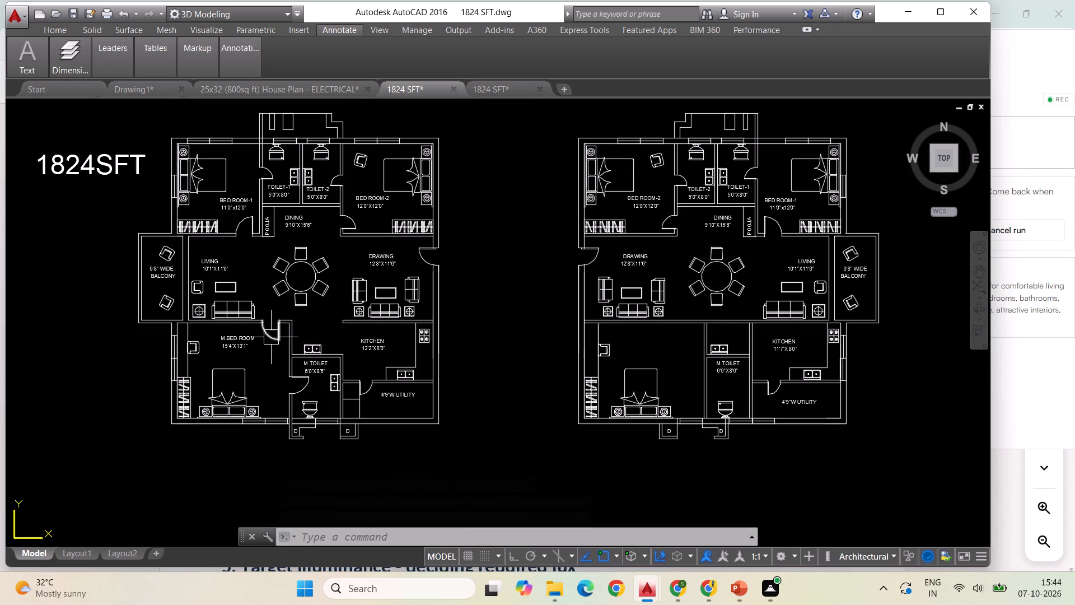
click(271, 337)
right_click(271, 337)
click(312, 355)
scroll(282, 329, up, 1)
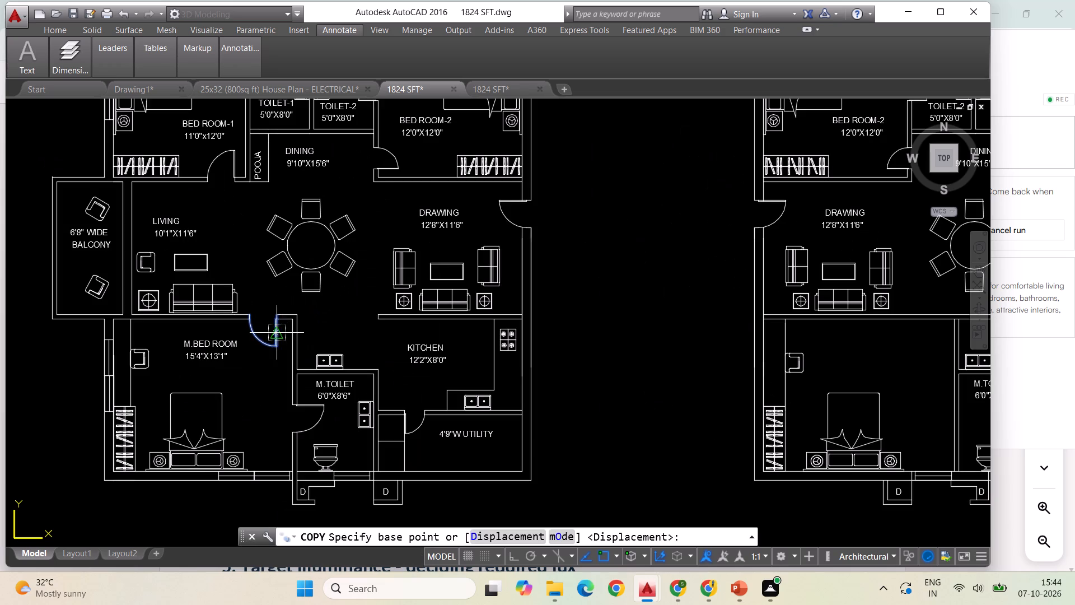
click(277, 317)
scroll(191, 330, down, 1)
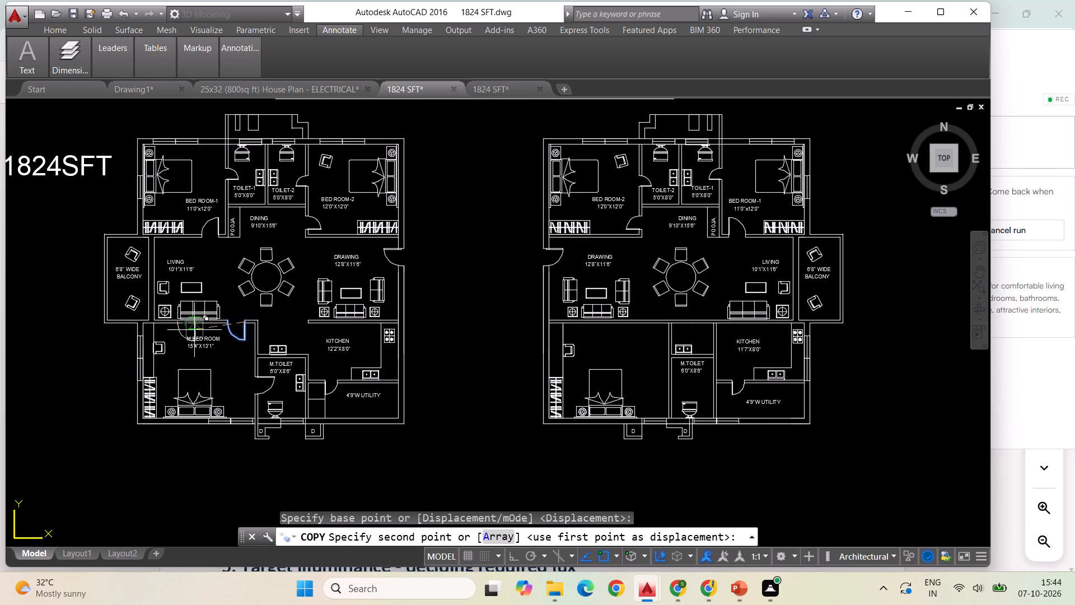
scroll(675, 322, up, 2)
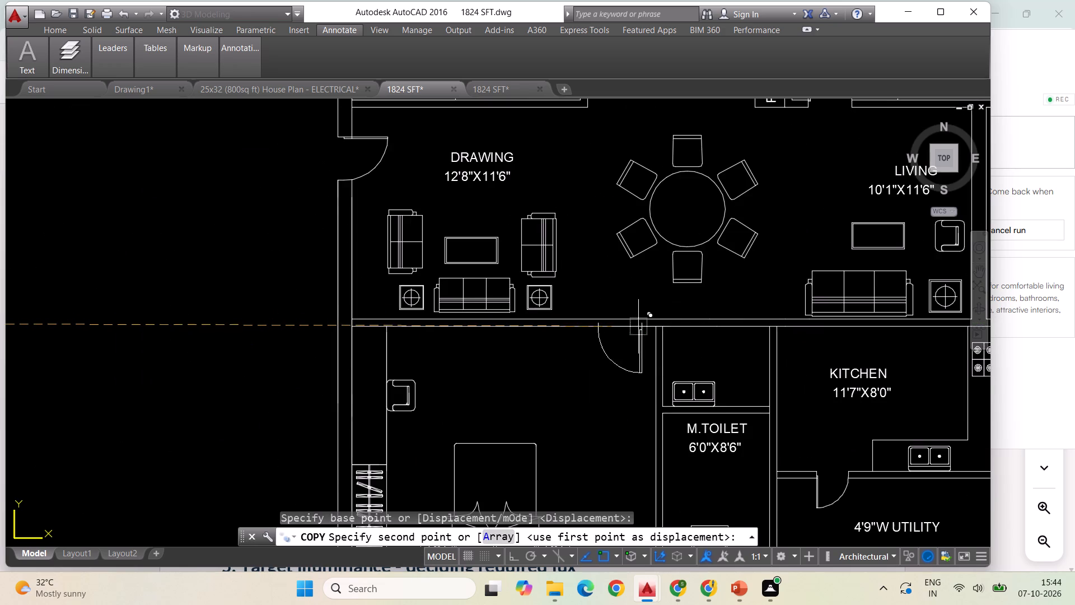
scroll(637, 327, up, 1)
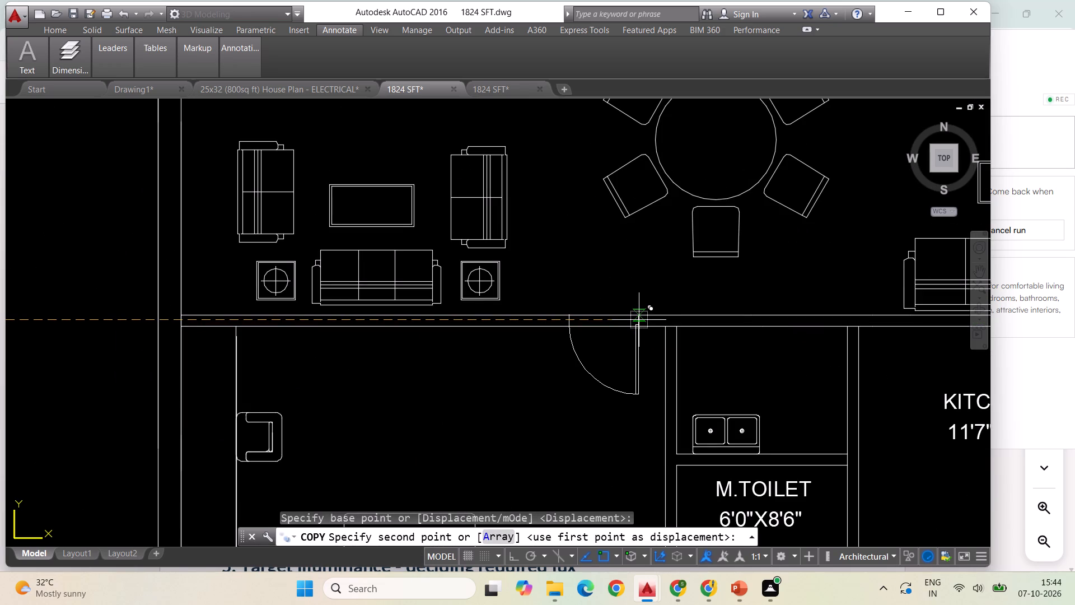
click(639, 320)
key(Escape)
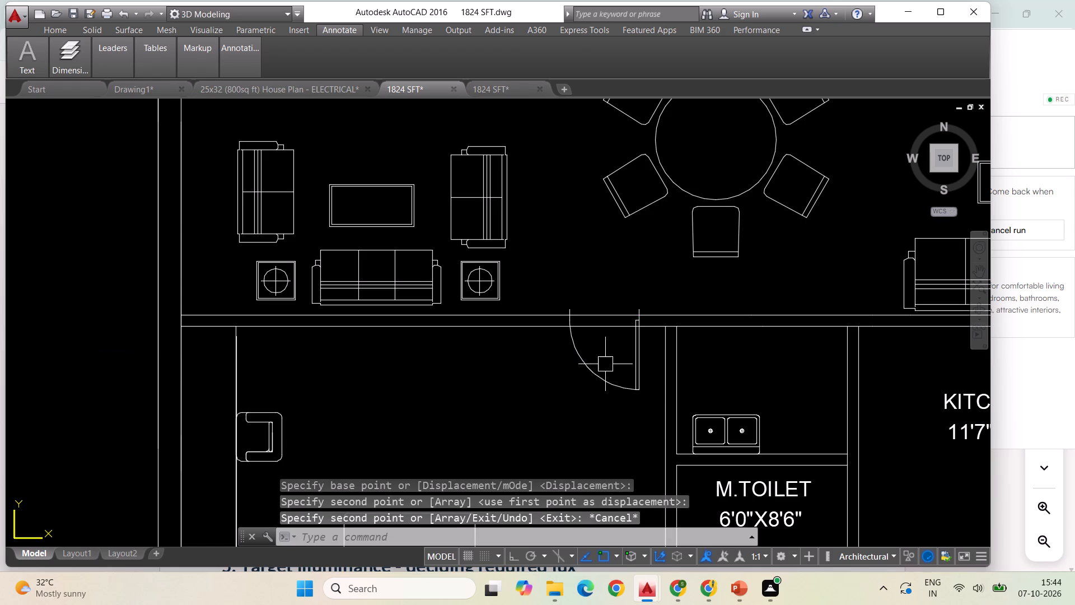
Move the copied door so its jamb end sits on the upper line of the mirrored master bedroom's wall.
click(597, 369)
right_click(597, 369)
click(625, 343)
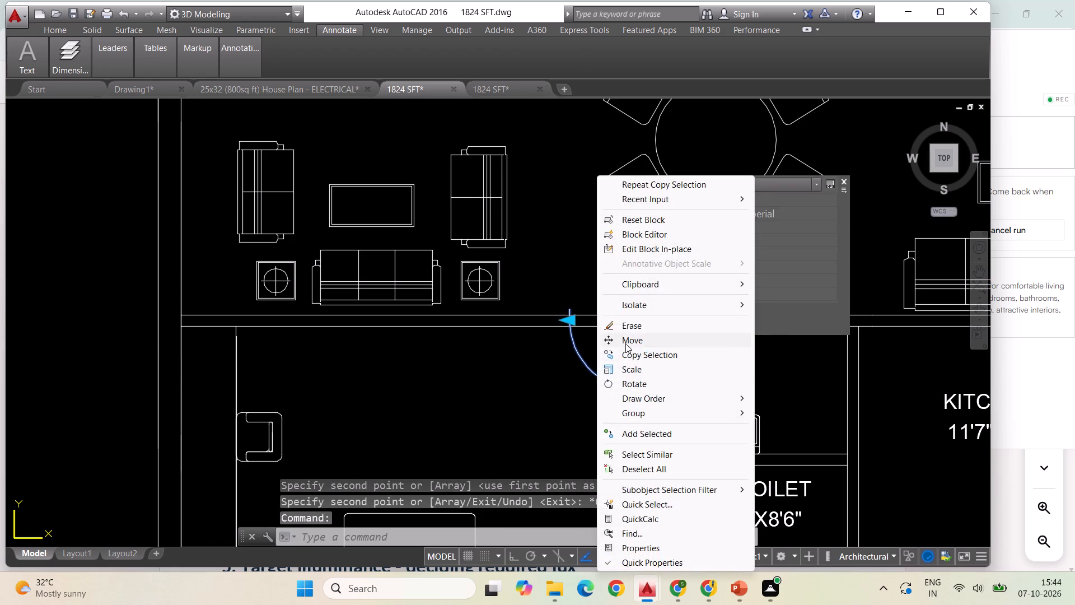
scroll(589, 318, up, 3)
click(783, 281)
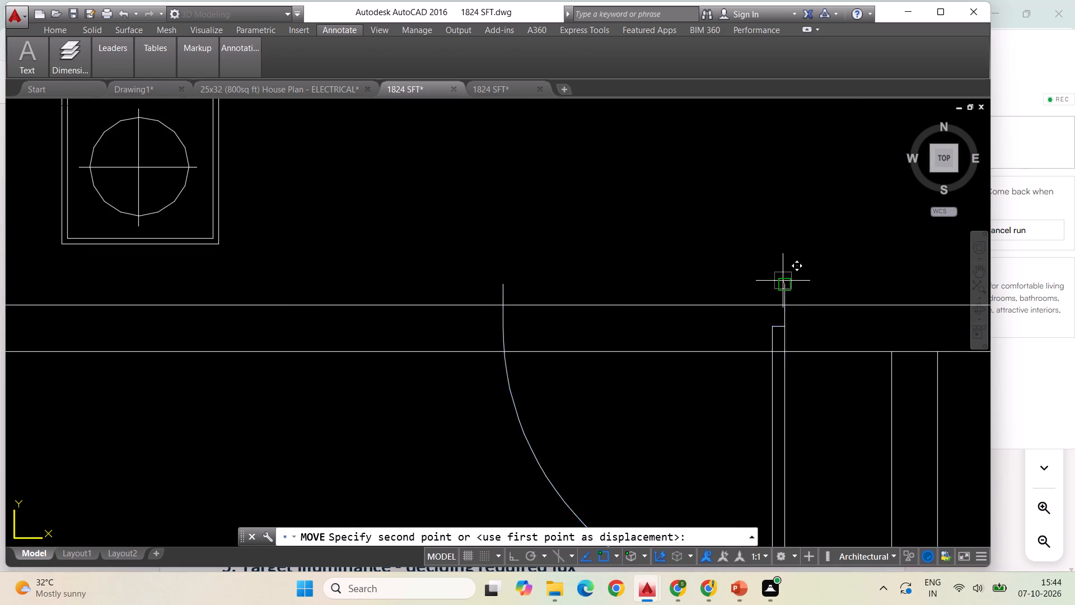
click(780, 301)
Copy the M.BED ROOM 15'4"X13'1" label from the completed plan into the mirrored master bedroom, above the bed.
scroll(609, 266, down, 2)
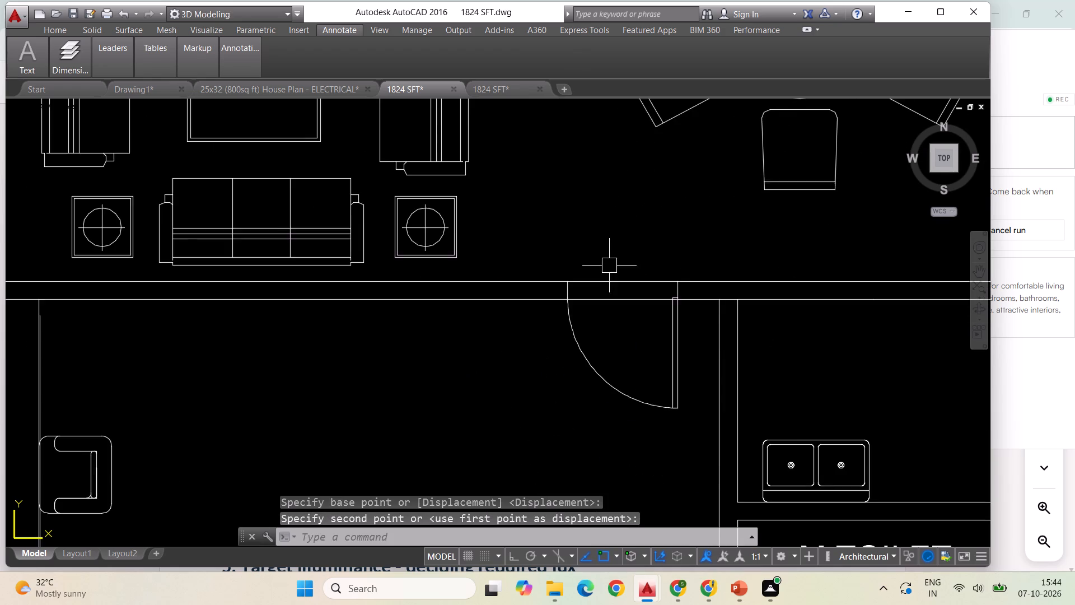
scroll(609, 264, down, 2)
scroll(628, 322, down, 3)
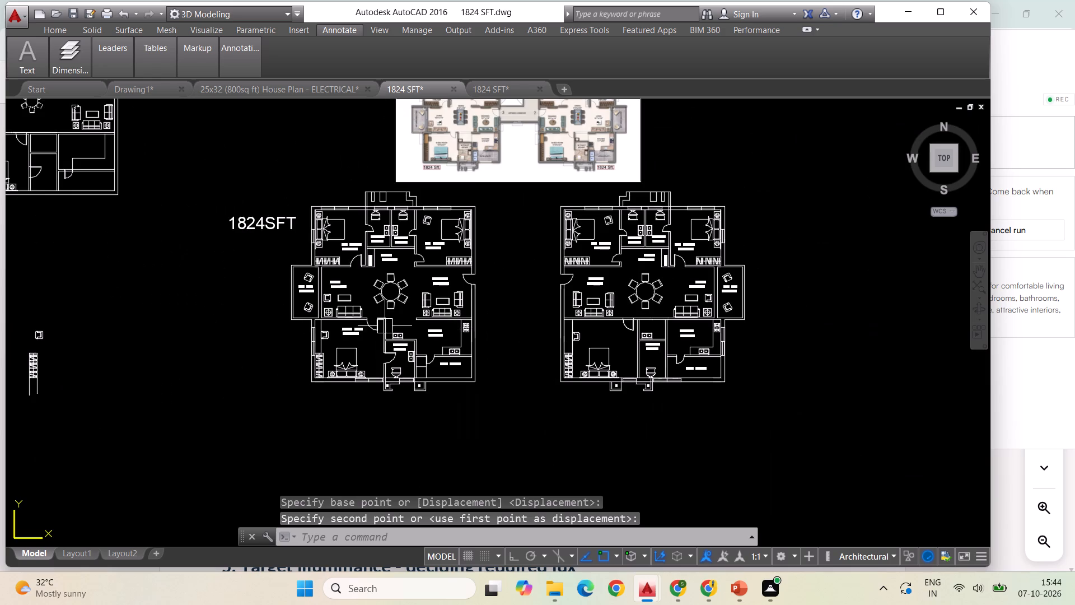
scroll(361, 326, up, 2)
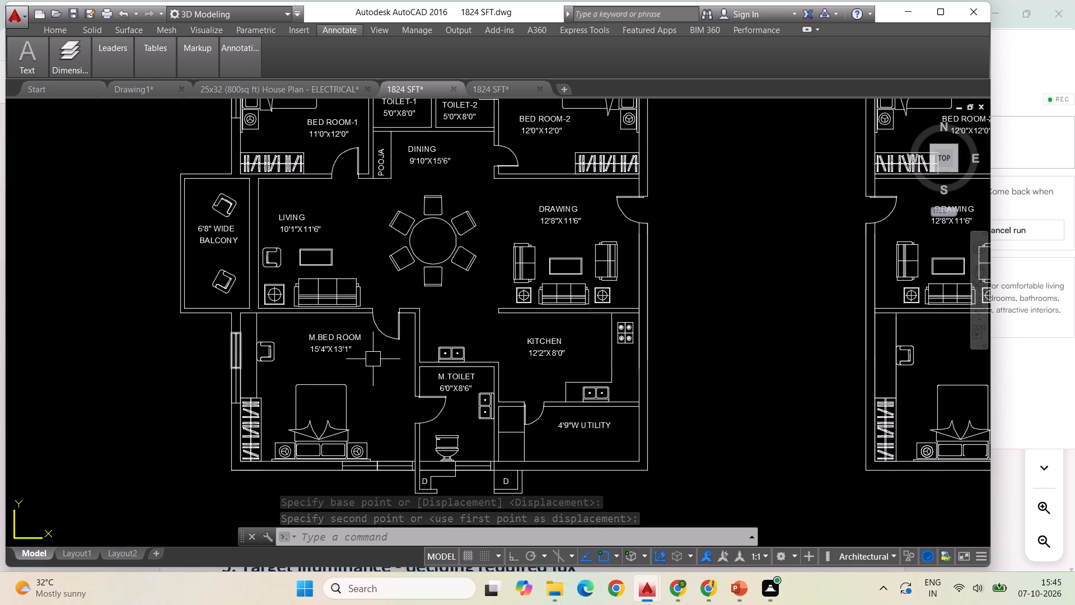
click(371, 364)
click(306, 327)
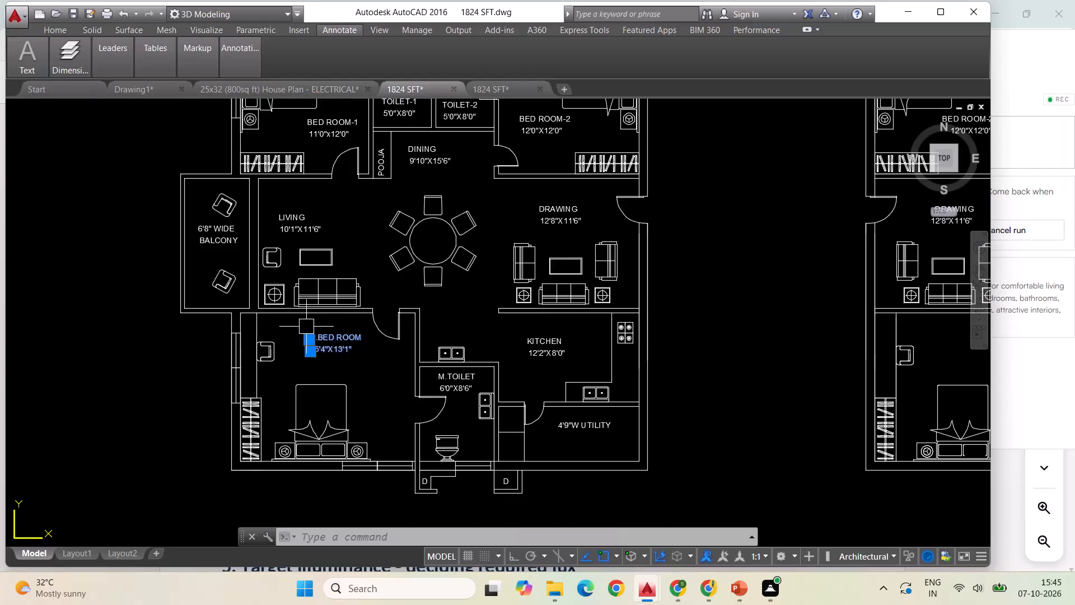
right_click(317, 337)
click(365, 147)
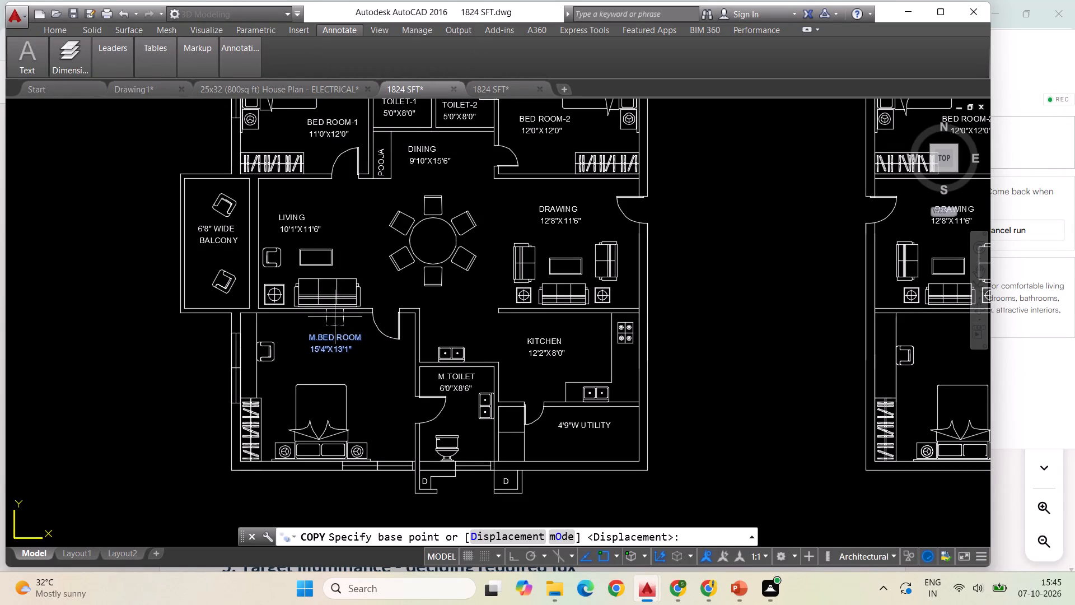
click(329, 334)
scroll(247, 337, down, 2)
scroll(513, 333, up, 2)
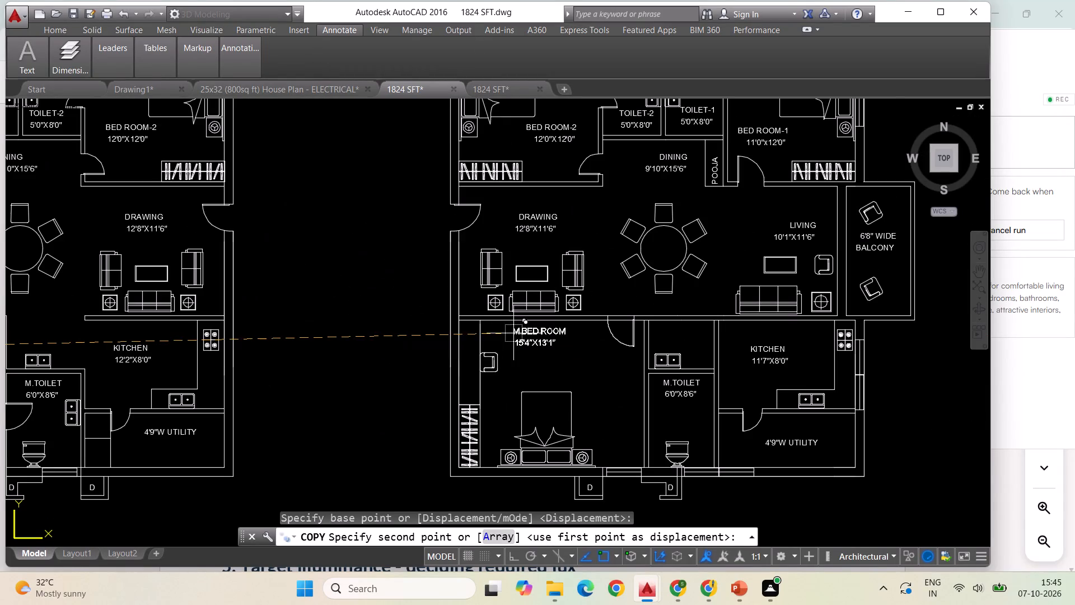
click(526, 340)
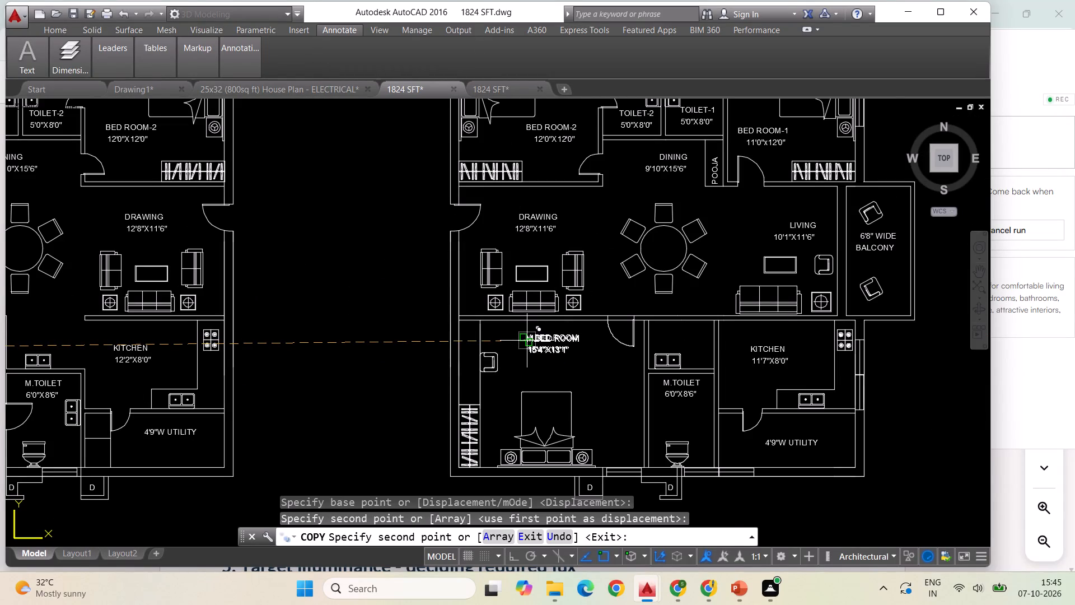
key(Escape)
scroll(529, 359, down, 1)
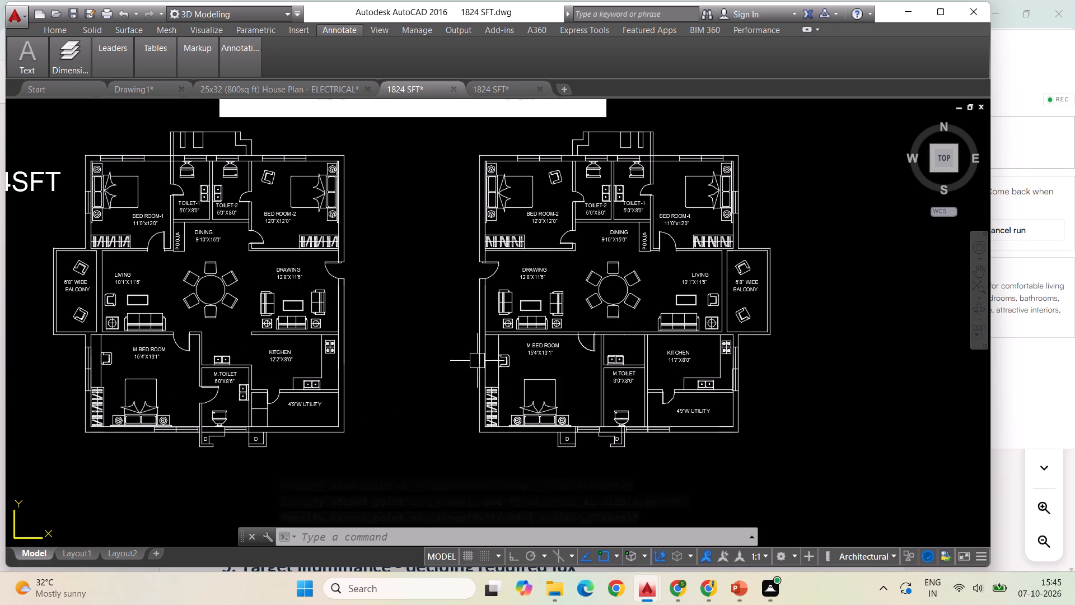
Save the drawing.
key(ctrl+s)
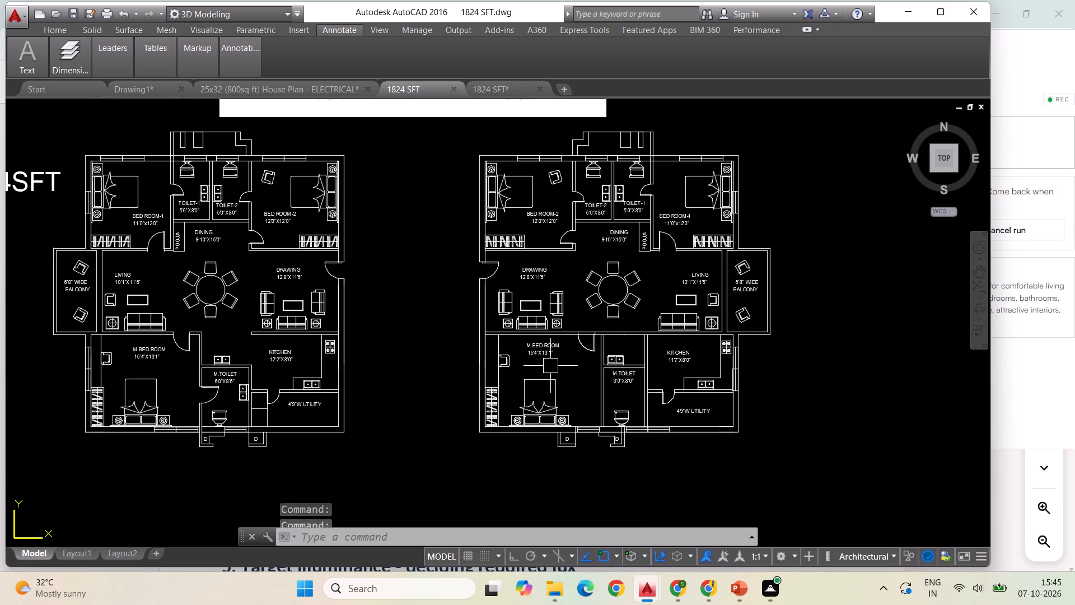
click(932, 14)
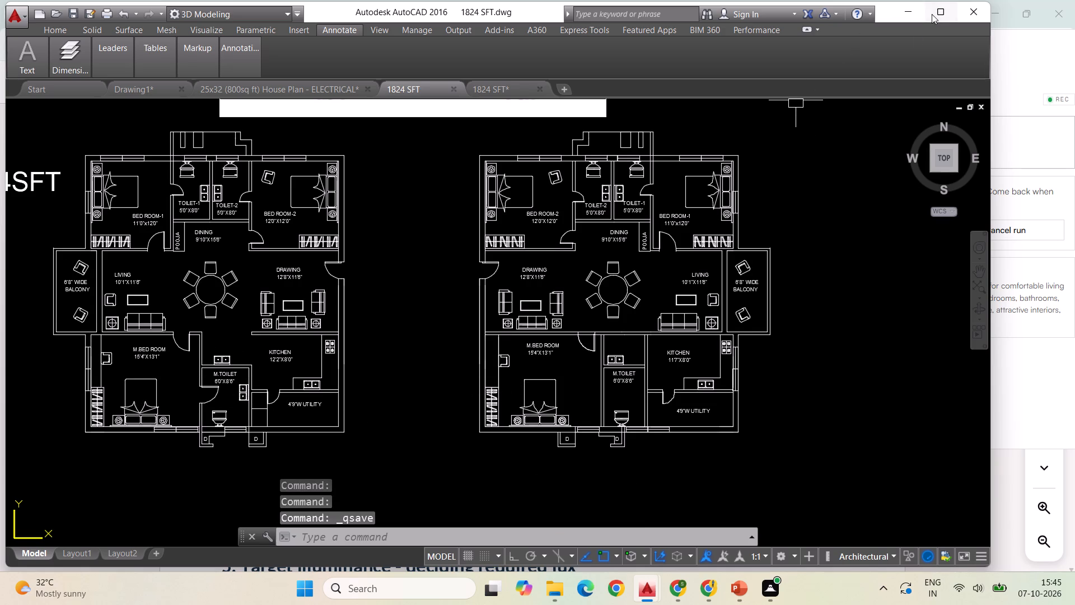
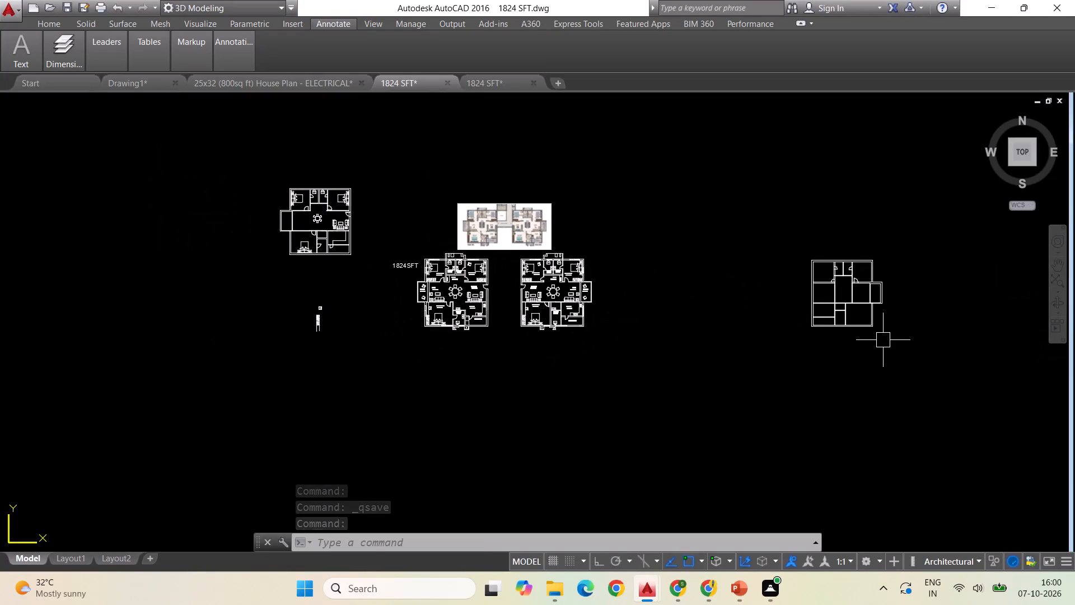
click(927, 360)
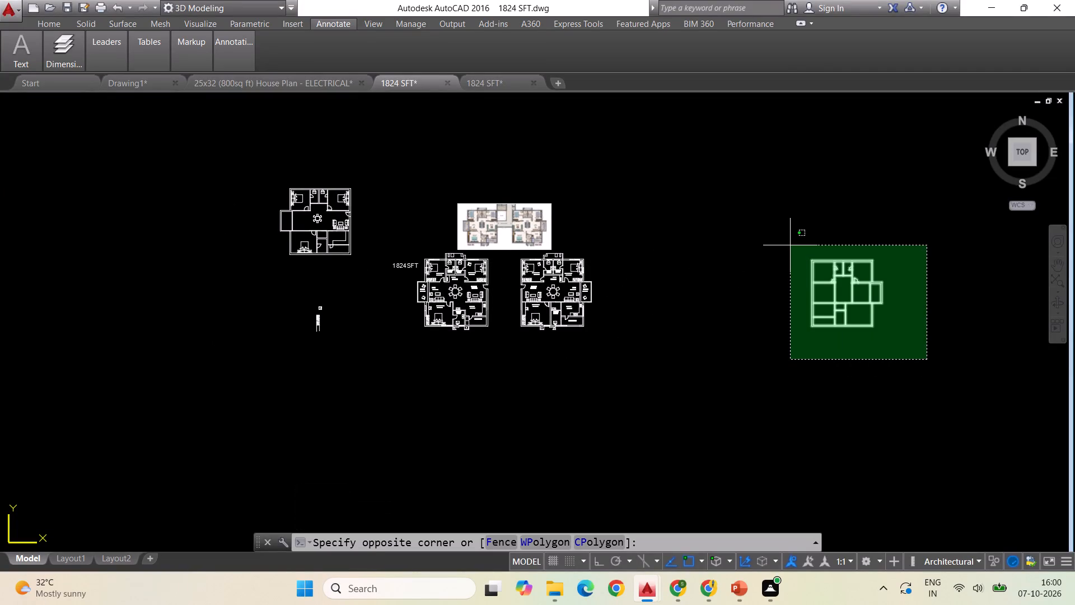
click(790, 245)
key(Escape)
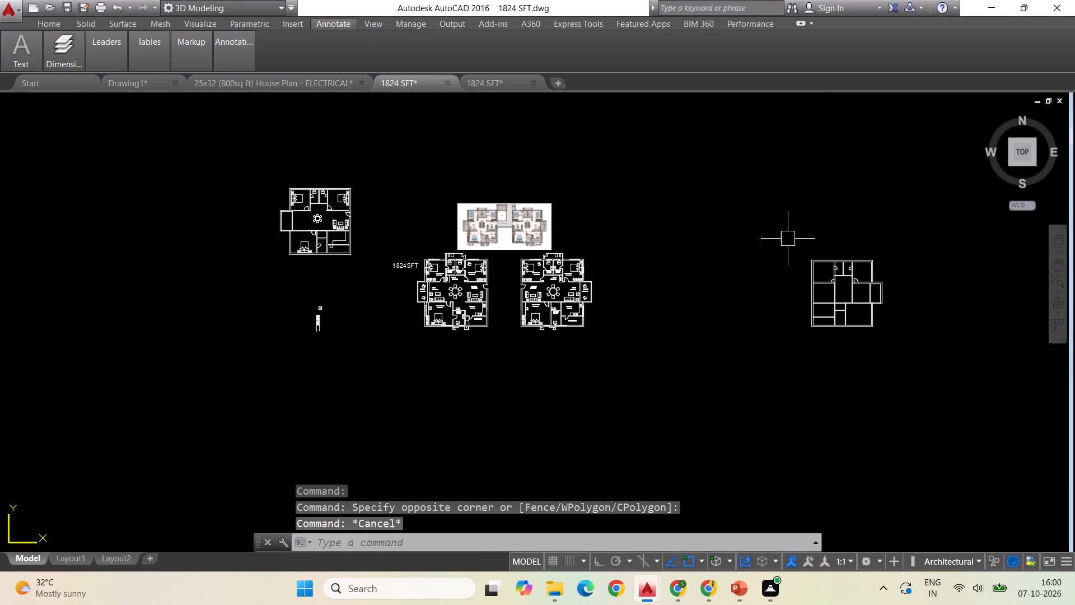
Compare the completed and mirrored 1824 SFT plans with the reference floor plan image, including the corridor area between the two apartments.
scroll(450, 271, up, 2)
scroll(508, 269, down, 1)
scroll(604, 273, up, 2)
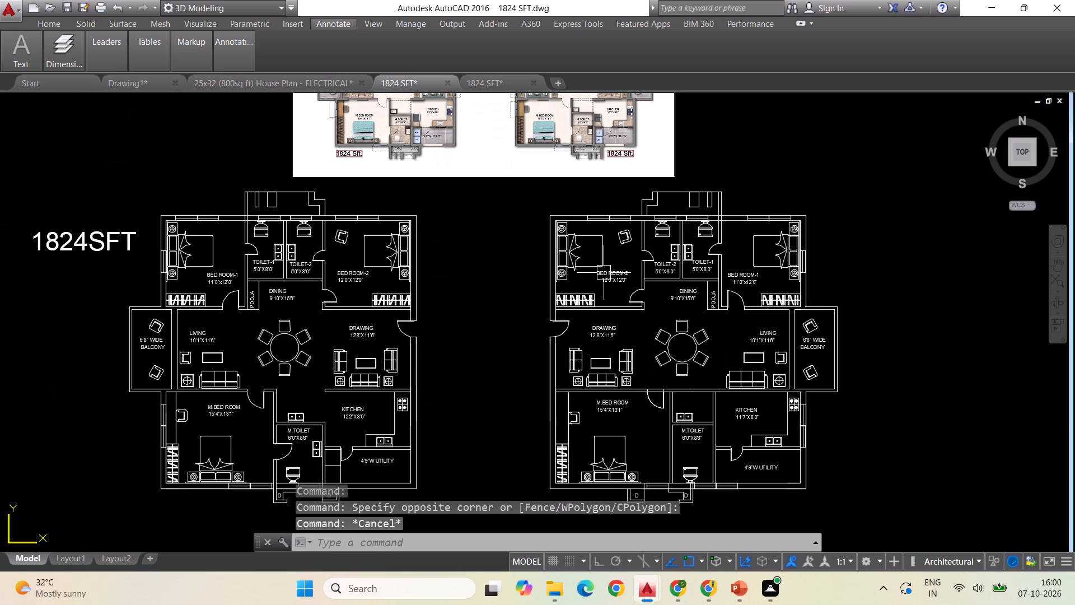
scroll(404, 262, down, 1)
scroll(600, 258, up, 1)
scroll(721, 243, down, 1)
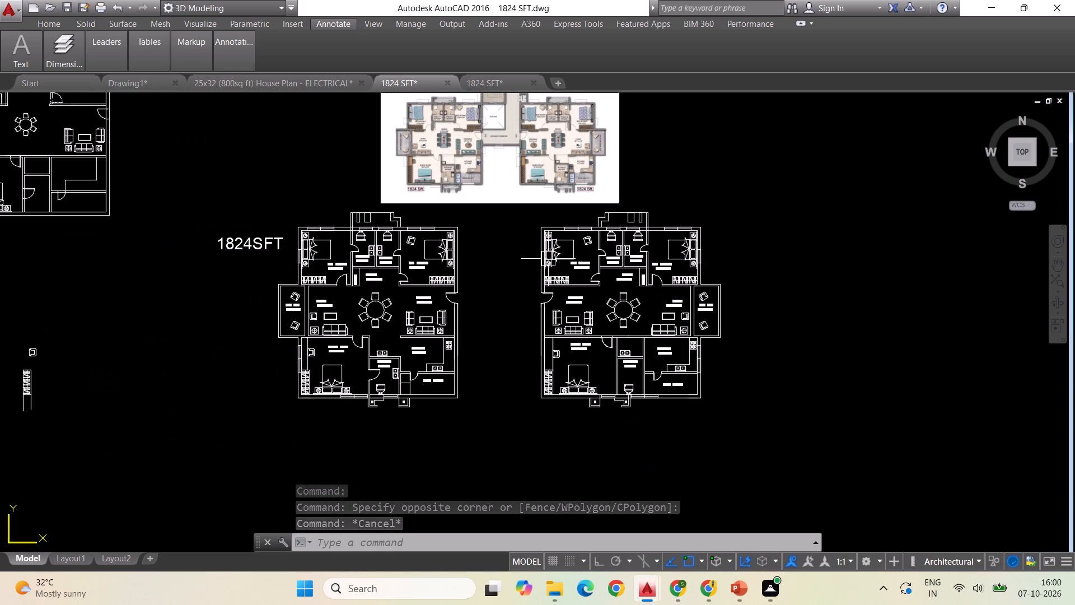
scroll(445, 287, up, 1)
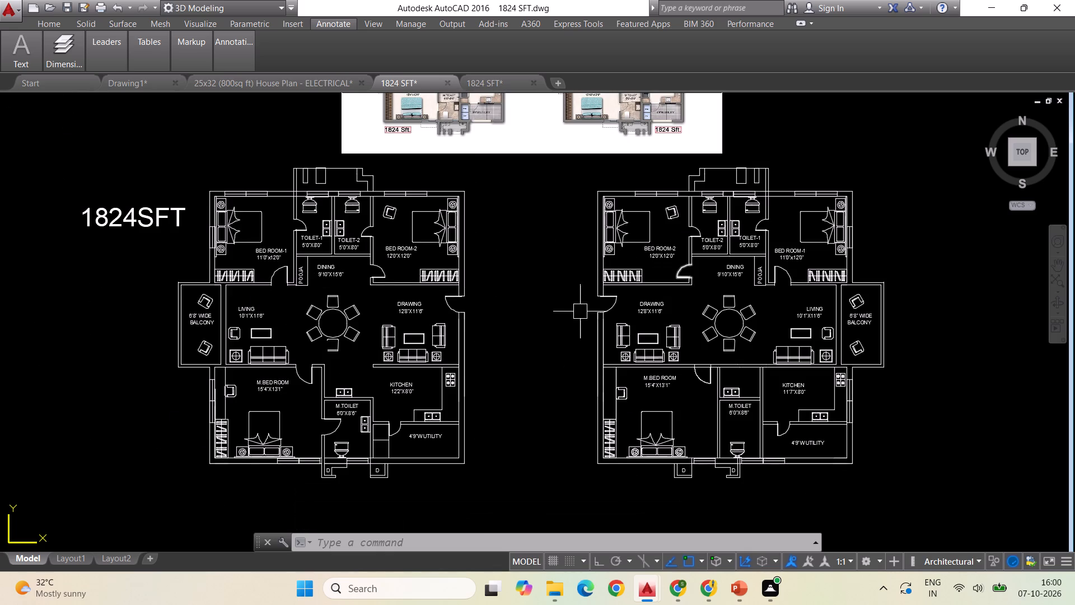
scroll(570, 315, down, 1)
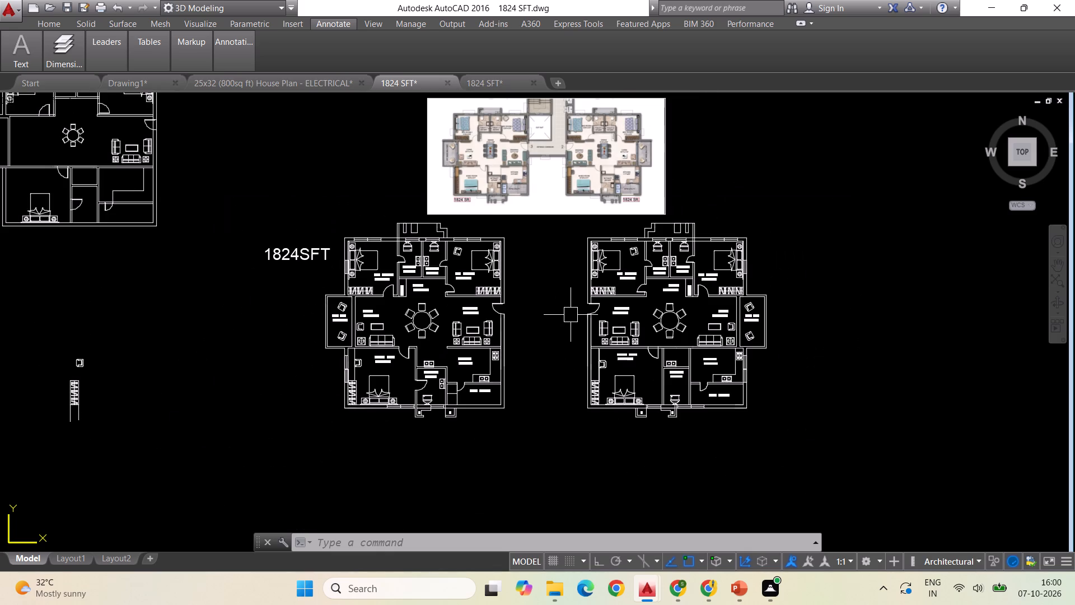
scroll(565, 247, down, 1)
scroll(556, 190, up, 3)
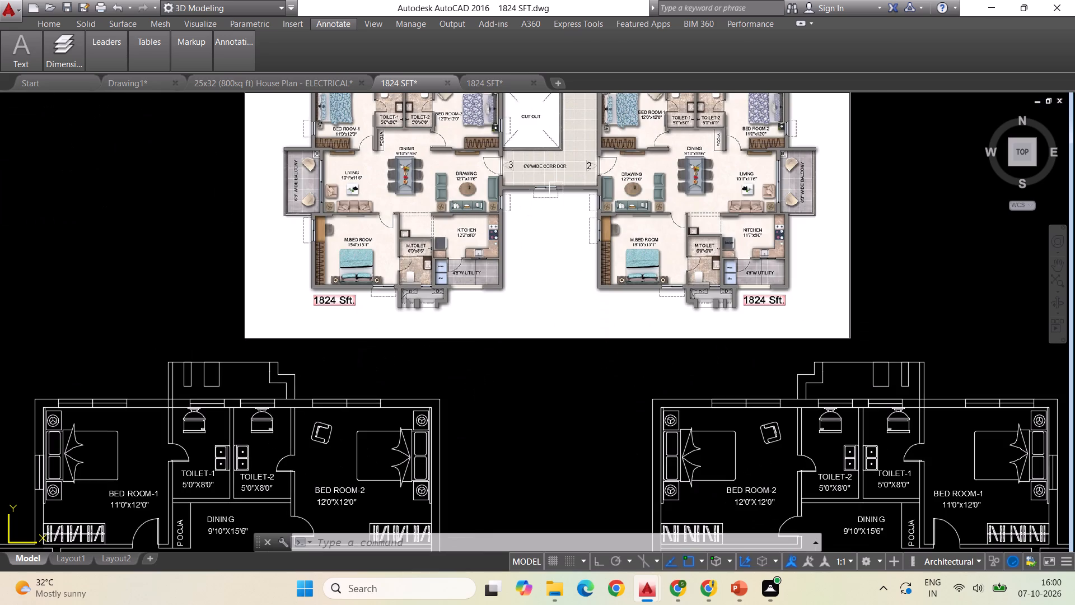
scroll(529, 218, down, 1)
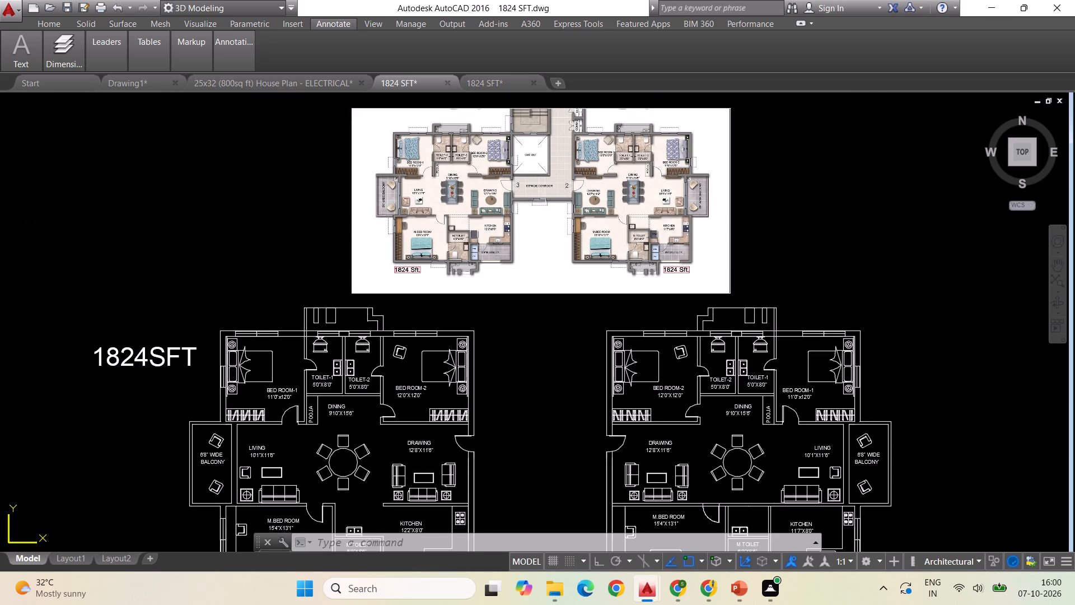
scroll(546, 231, up, 2)
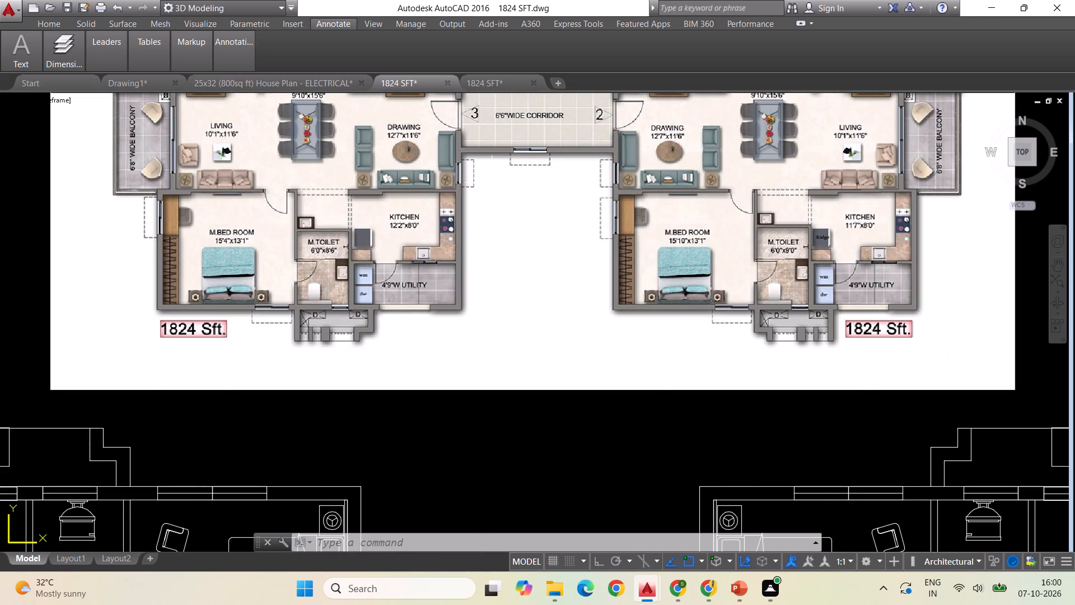
scroll(494, 181, down, 3)
scroll(470, 333, up, 2)
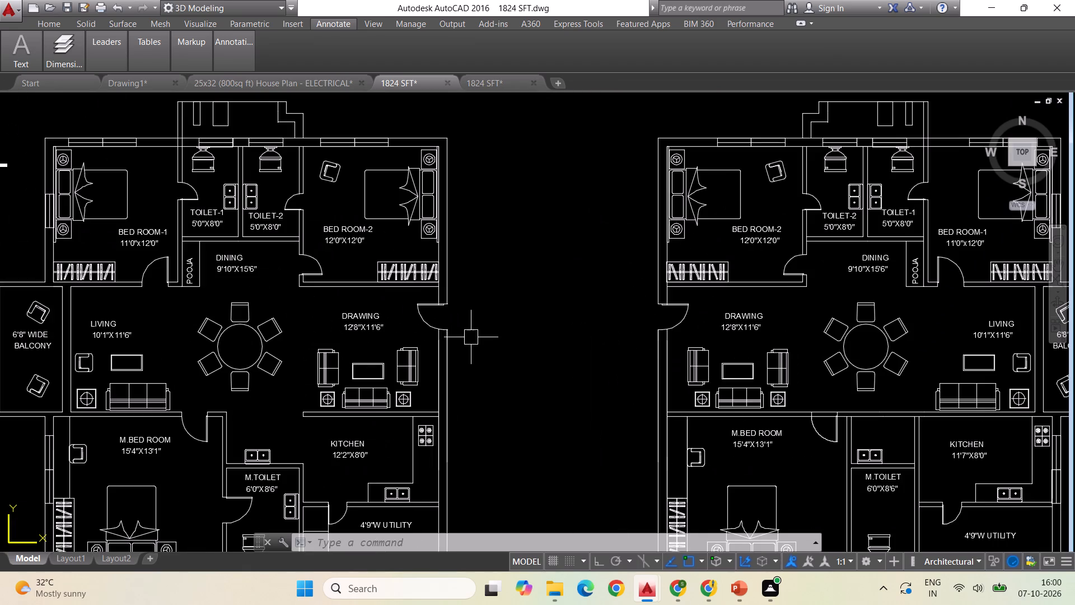
key(Escape)
key(Escape)
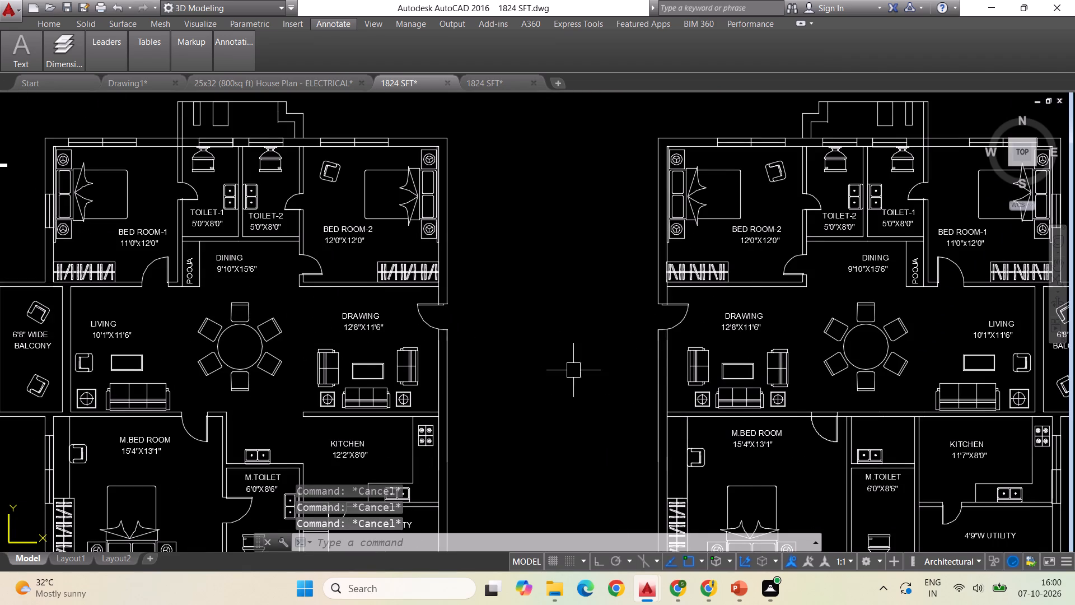
scroll(547, 348, down, 1)
key(Escape)
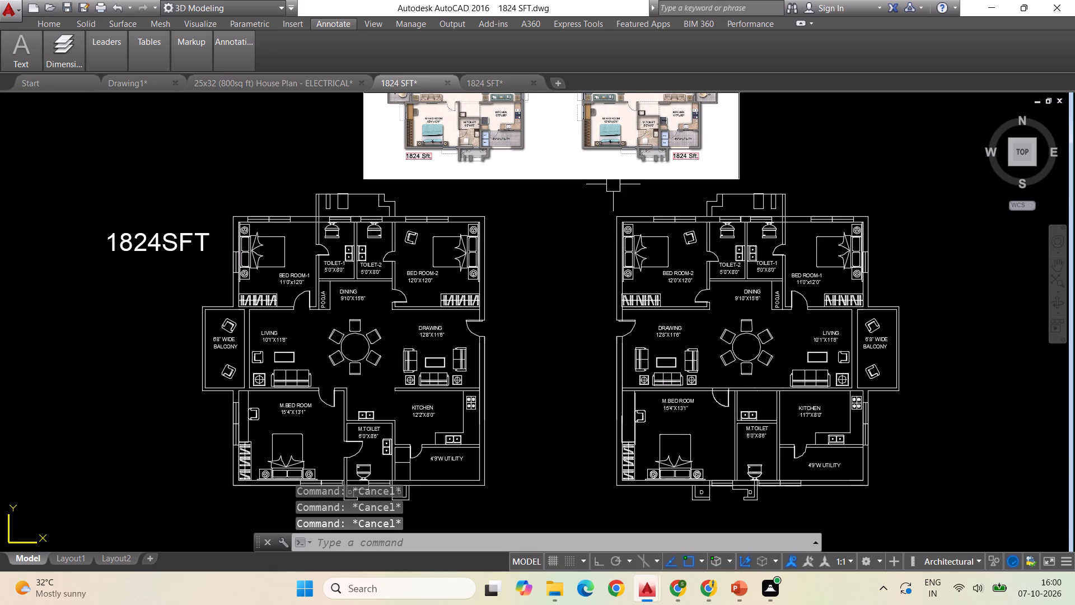
scroll(603, 203, down, 1)
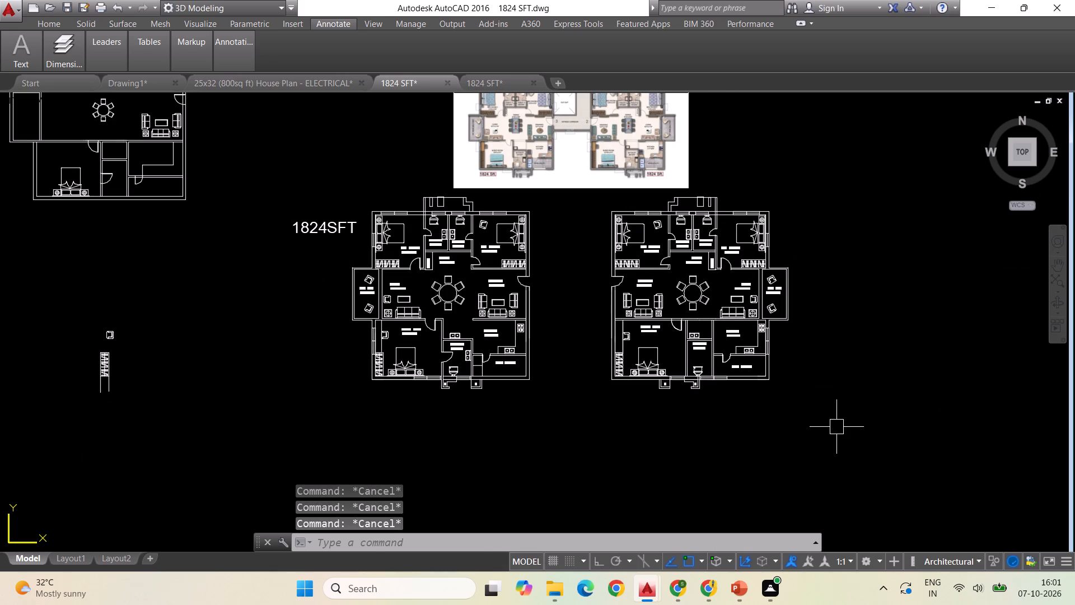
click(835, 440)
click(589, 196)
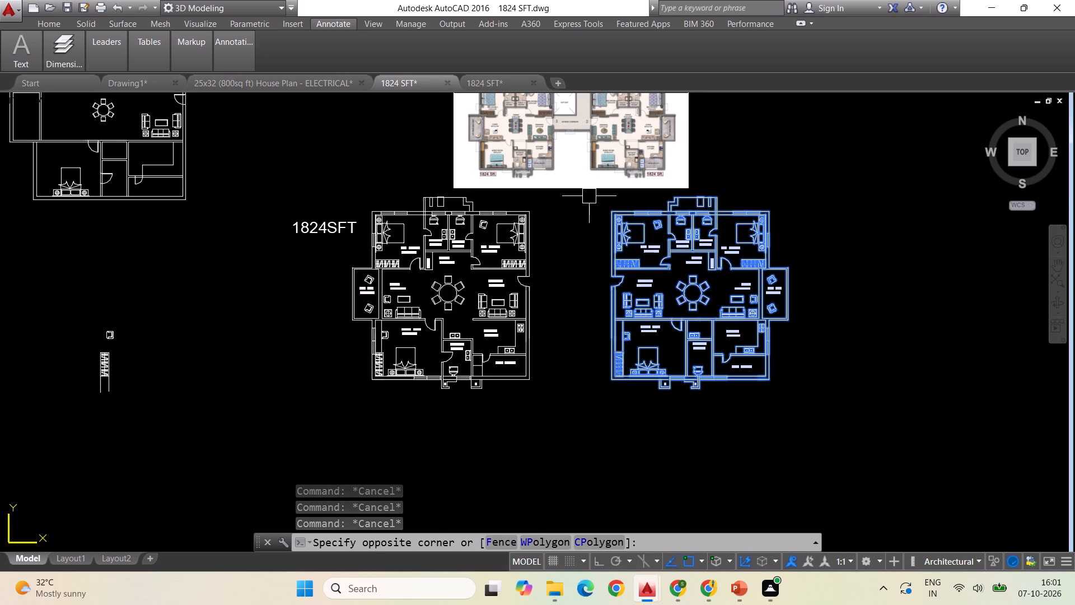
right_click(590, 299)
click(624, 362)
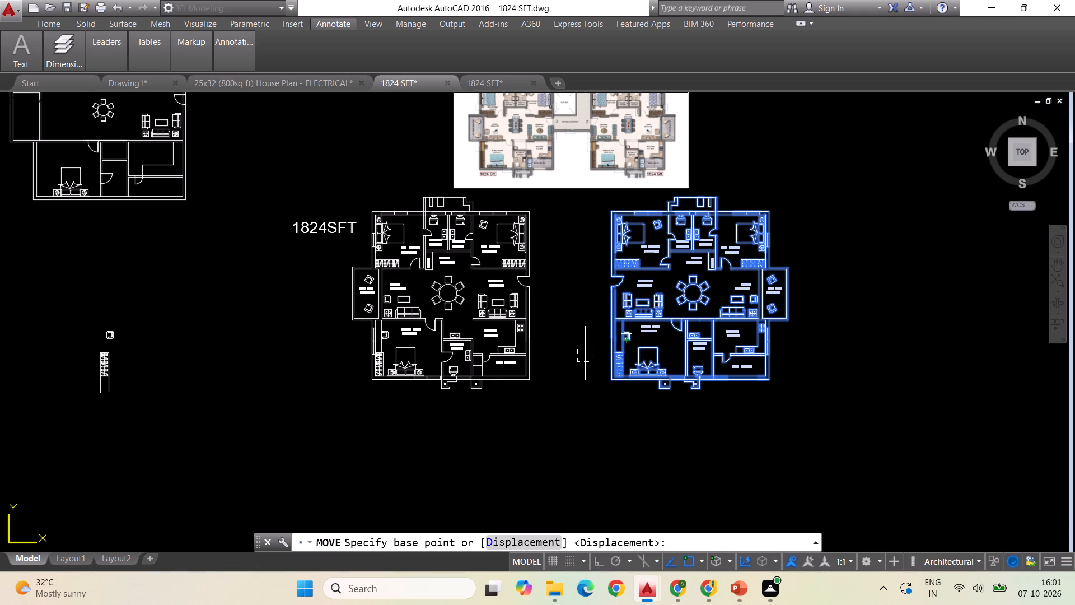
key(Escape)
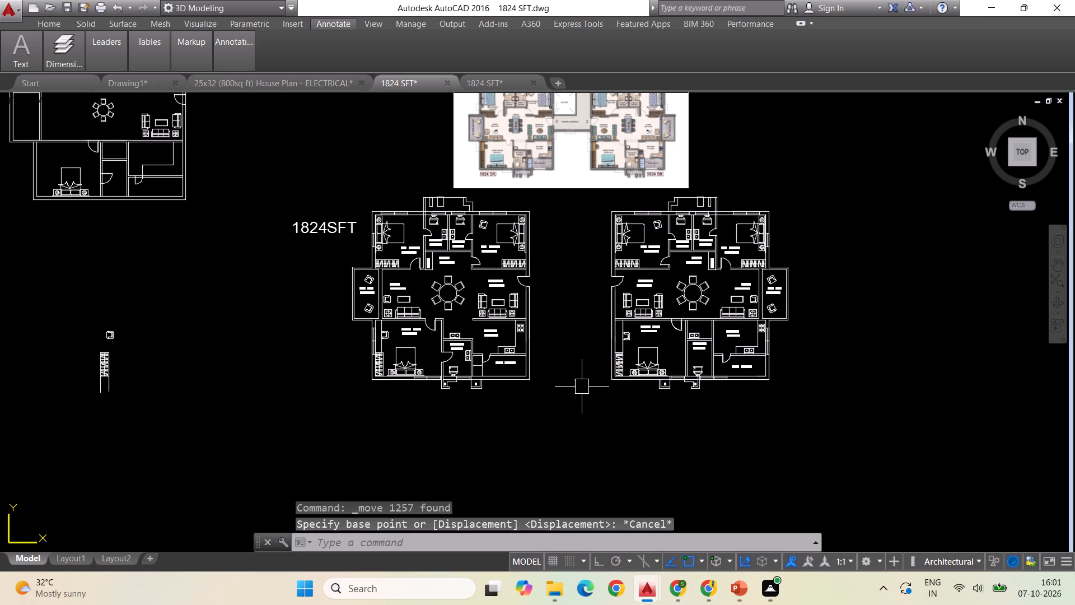
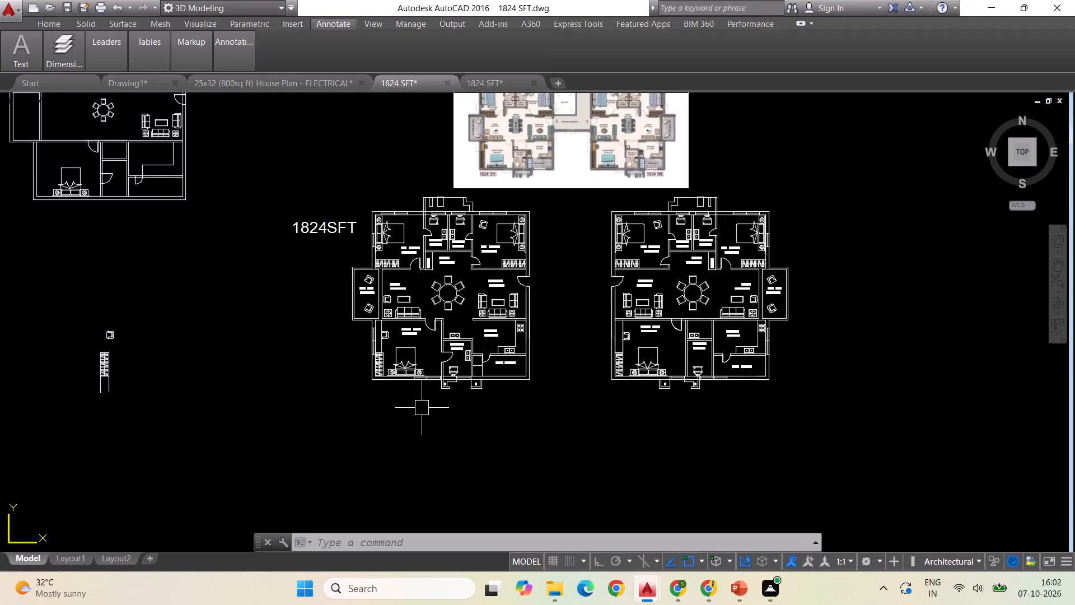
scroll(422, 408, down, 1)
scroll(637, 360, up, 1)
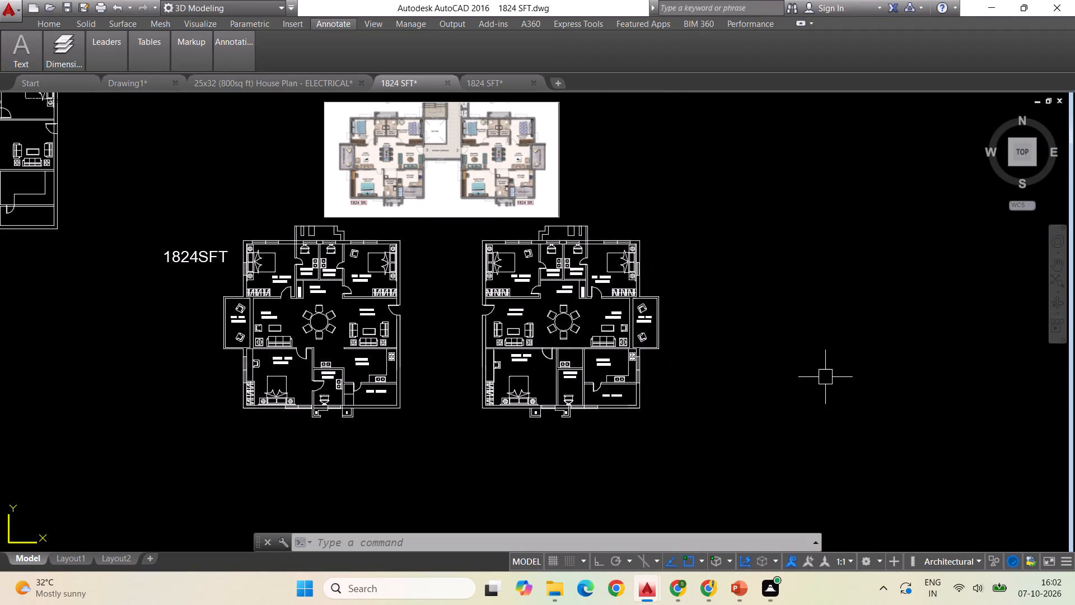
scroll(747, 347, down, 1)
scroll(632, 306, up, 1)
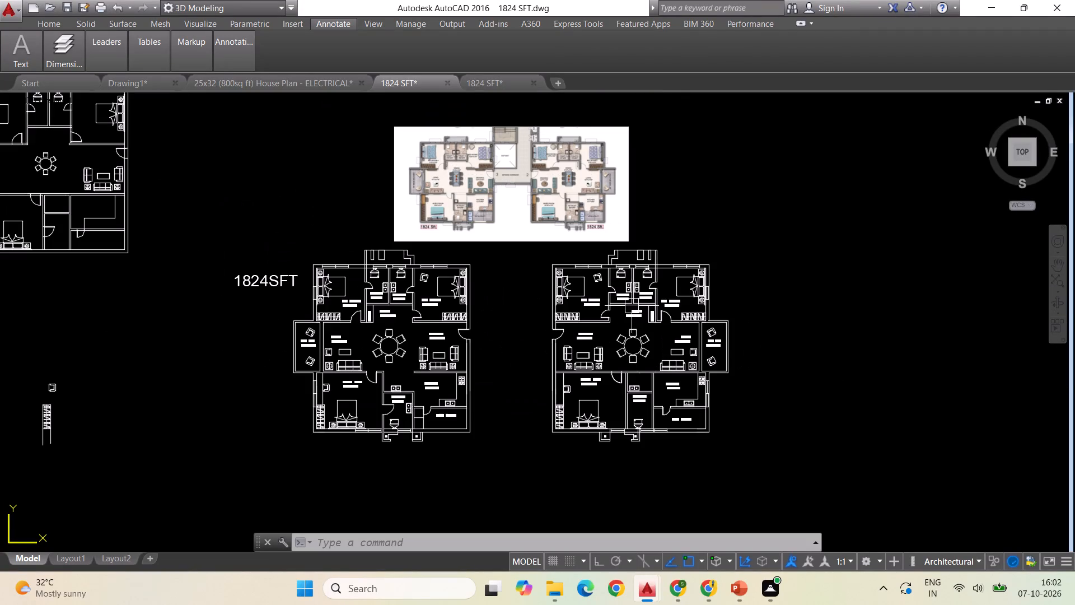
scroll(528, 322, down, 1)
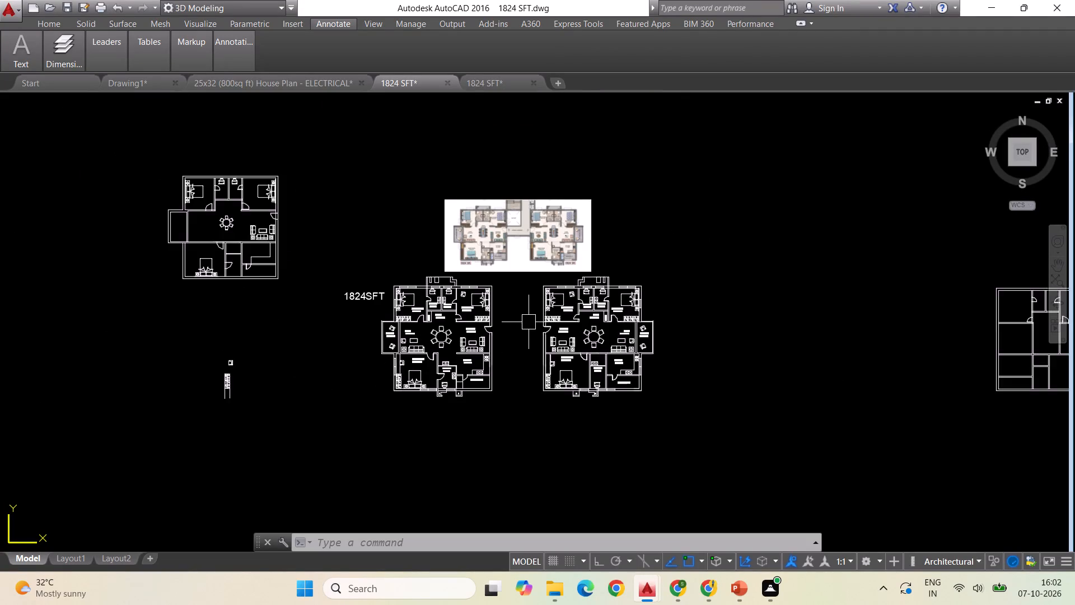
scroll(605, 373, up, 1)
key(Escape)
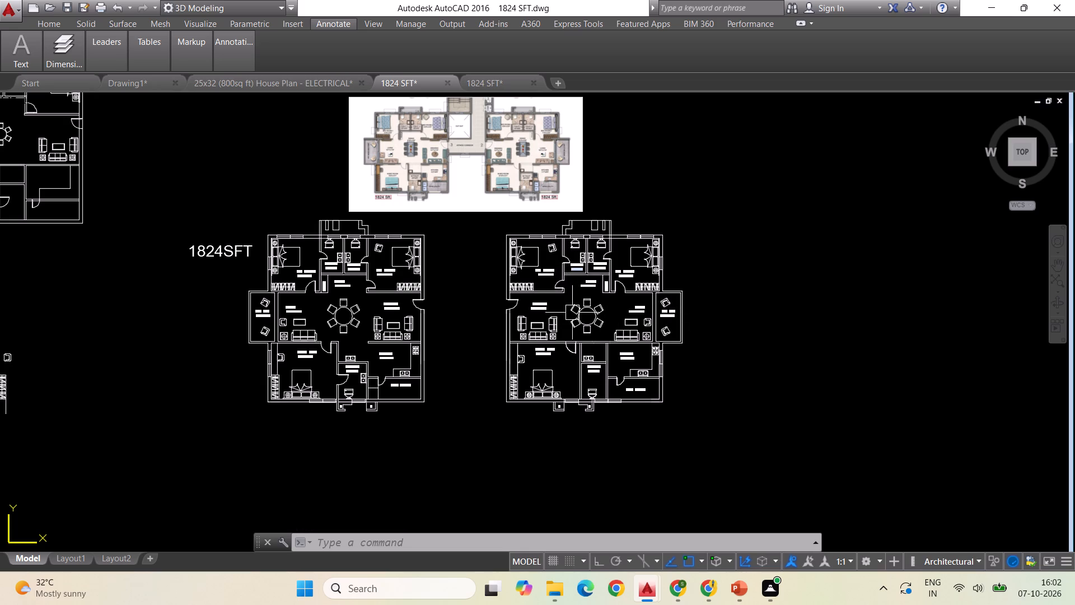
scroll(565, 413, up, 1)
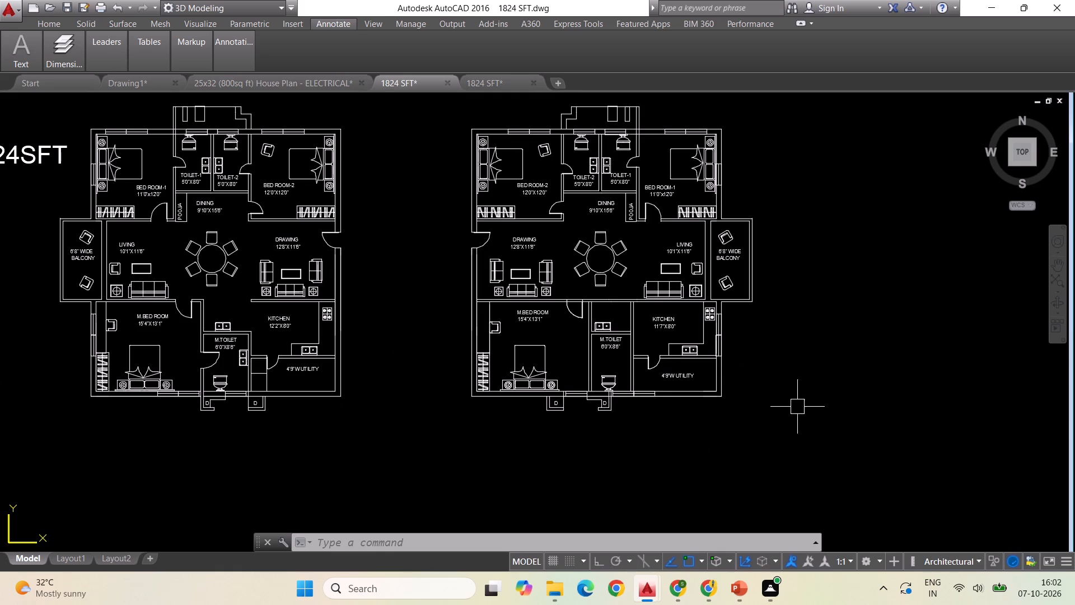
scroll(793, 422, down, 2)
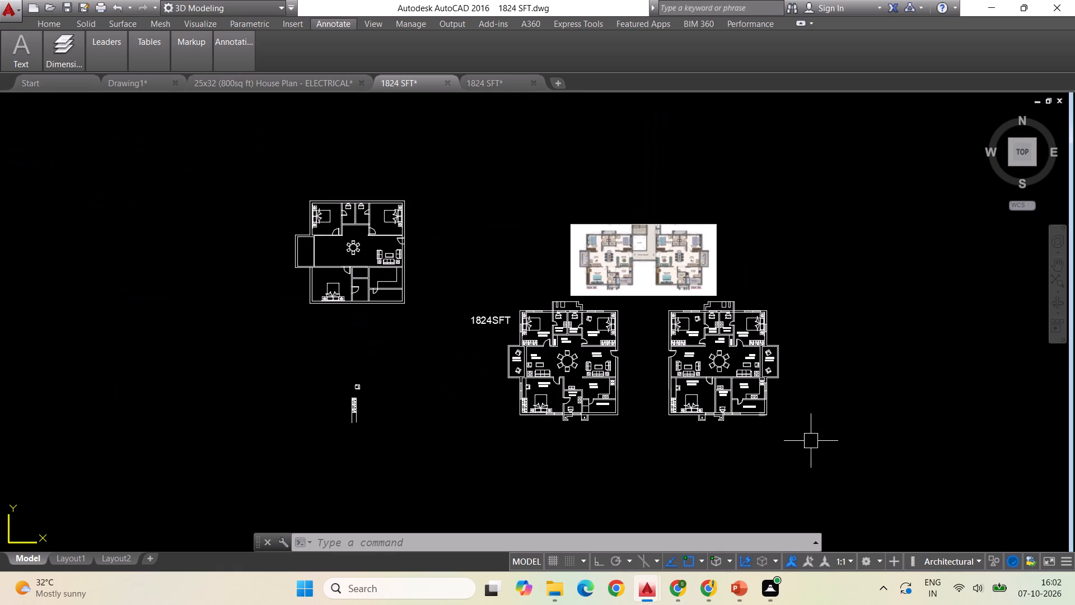
Move the whole mirrored 1824 SFT apartment horizontally towards the original apartment, using its upper outer wall corner facing the original as base point.
click(811, 441)
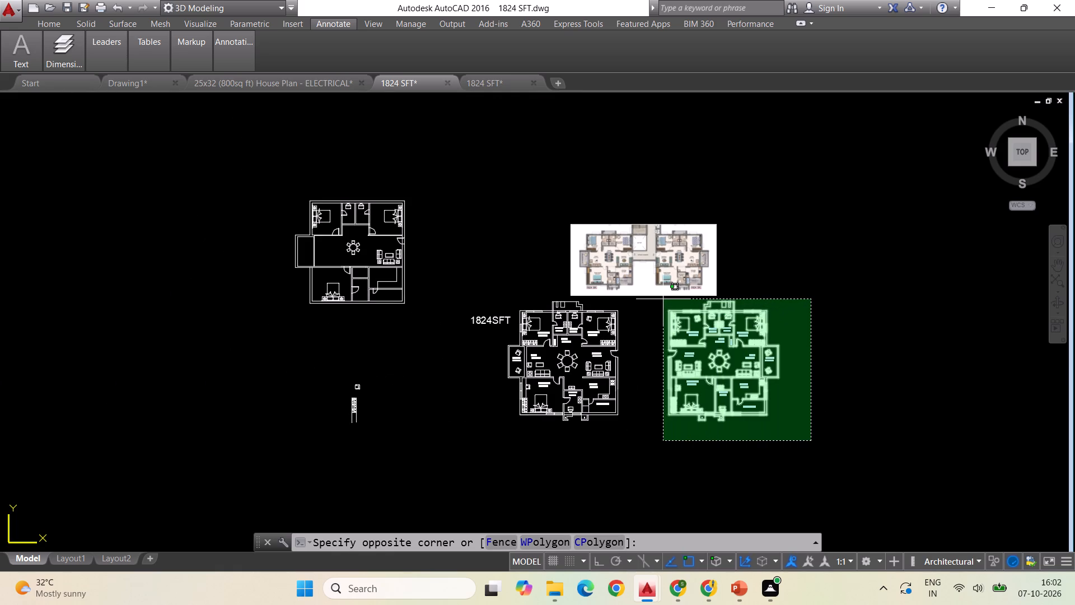
click(663, 299)
right_click(817, 292)
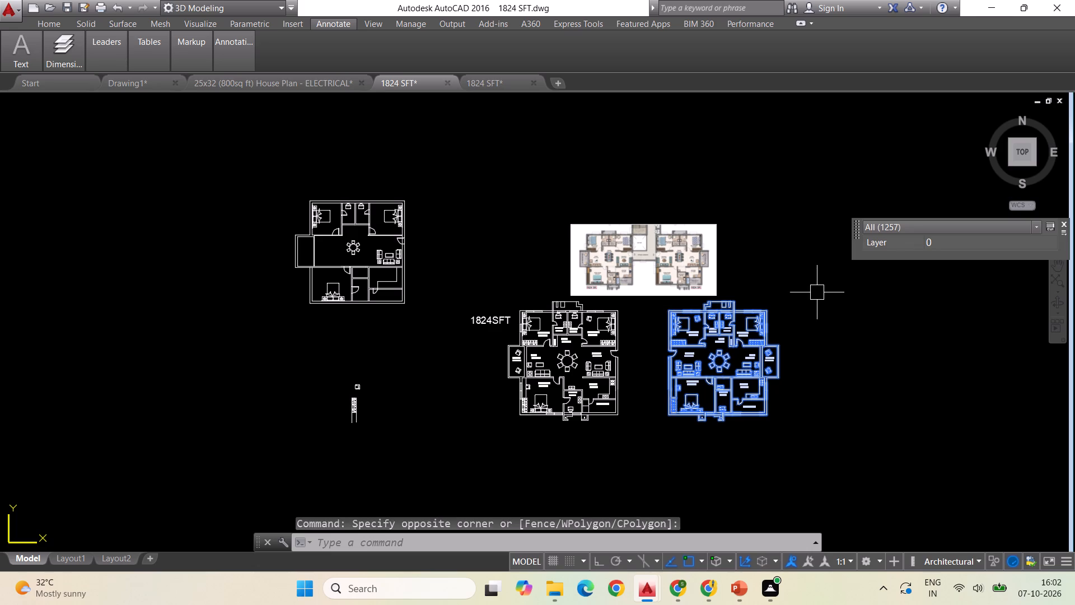
click(859, 362)
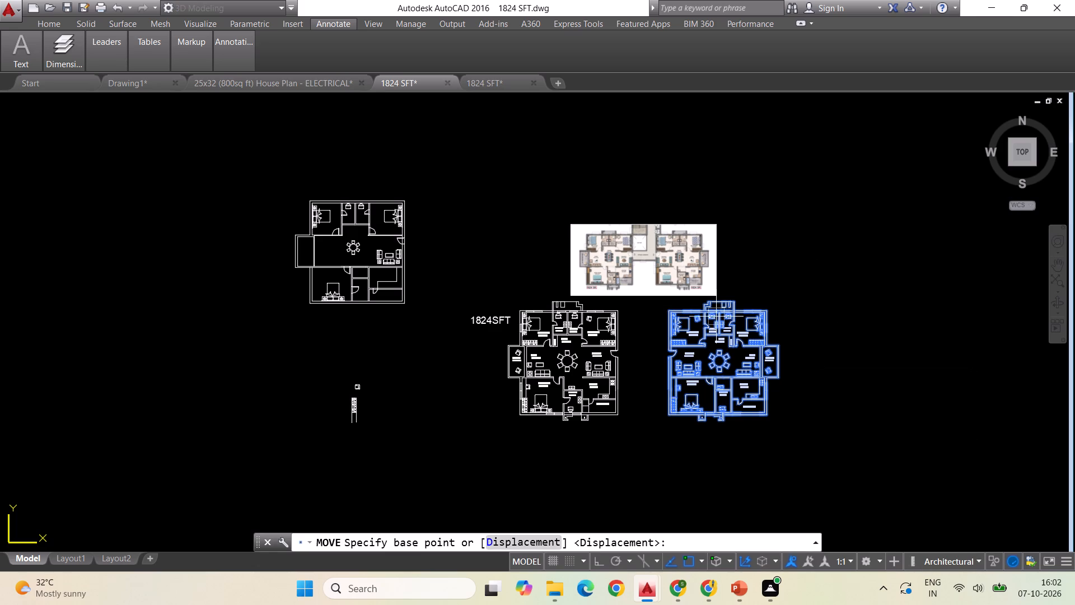
scroll(684, 317, up, 2)
click(639, 299)
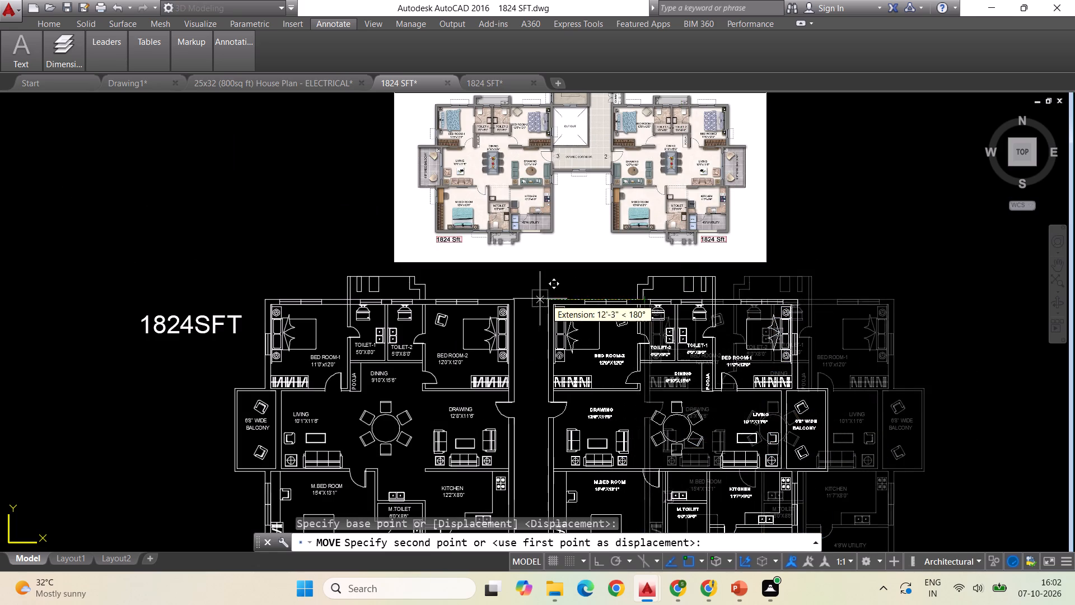
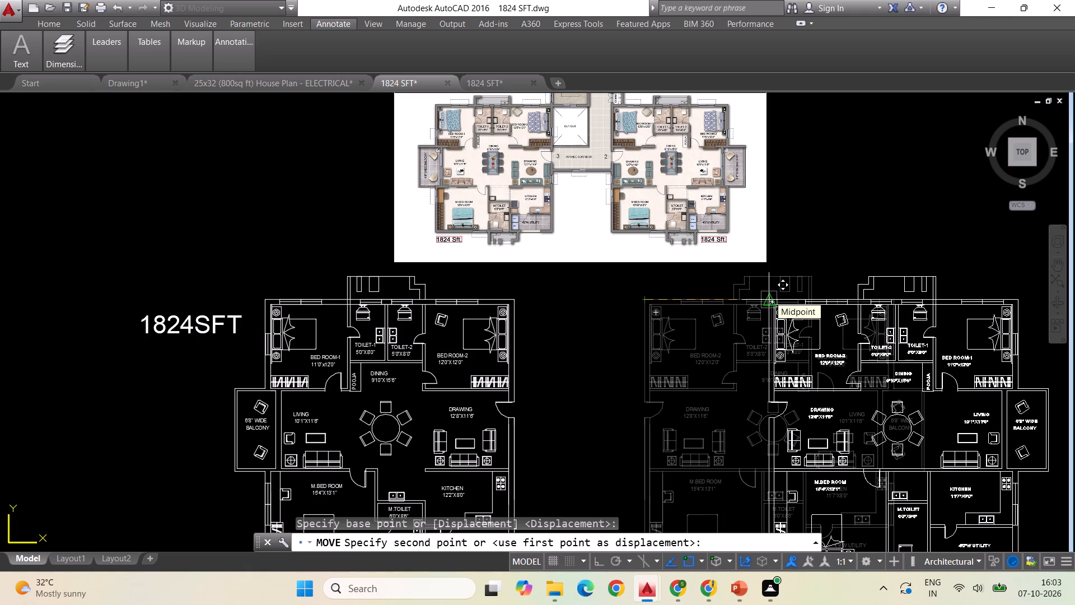
Place the moved mirrored apartment in line with the original, leaving a gap about one apartment wide between their facing walls.
click(769, 296)
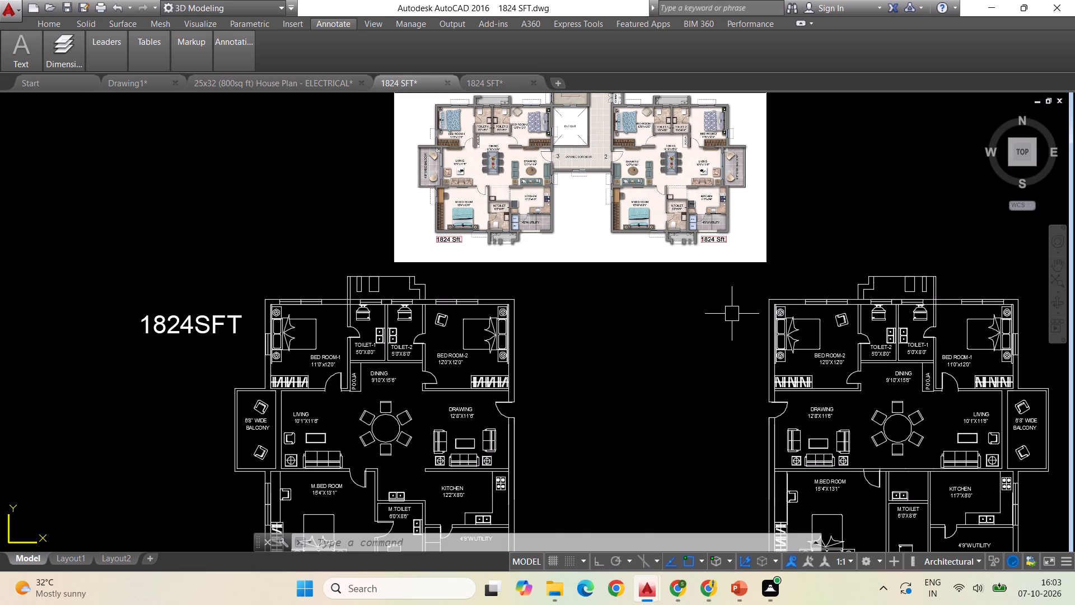
Examine the corridor between the two apartments in the reference floor plan image and compare it with the drawn gap.
scroll(625, 327, down, 1)
scroll(572, 401, up, 1)
scroll(586, 378, down, 1)
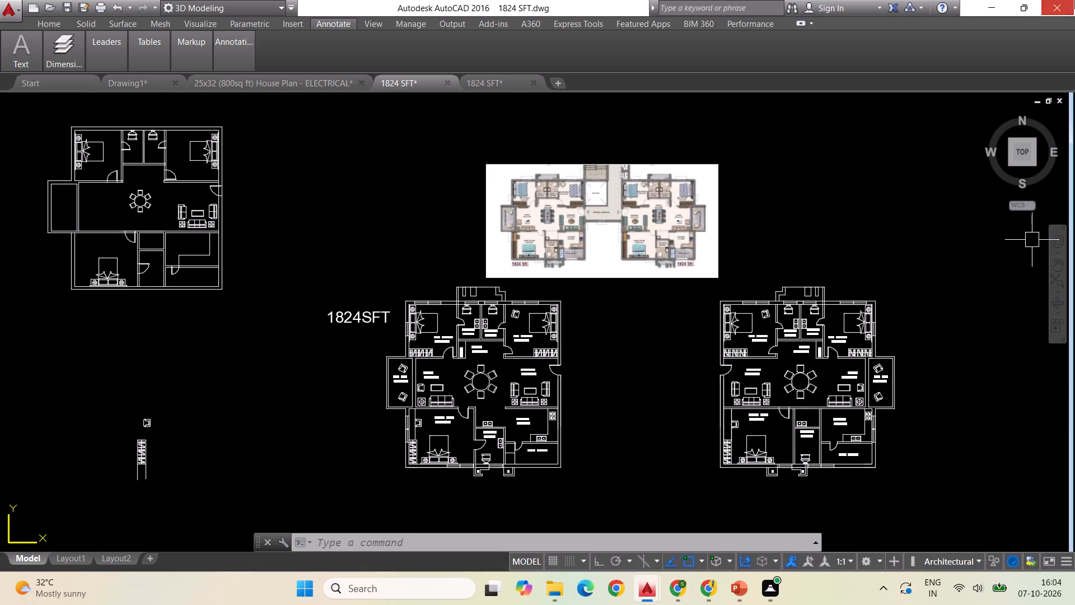
scroll(564, 392, up, 1)
scroll(363, 278, down, 1)
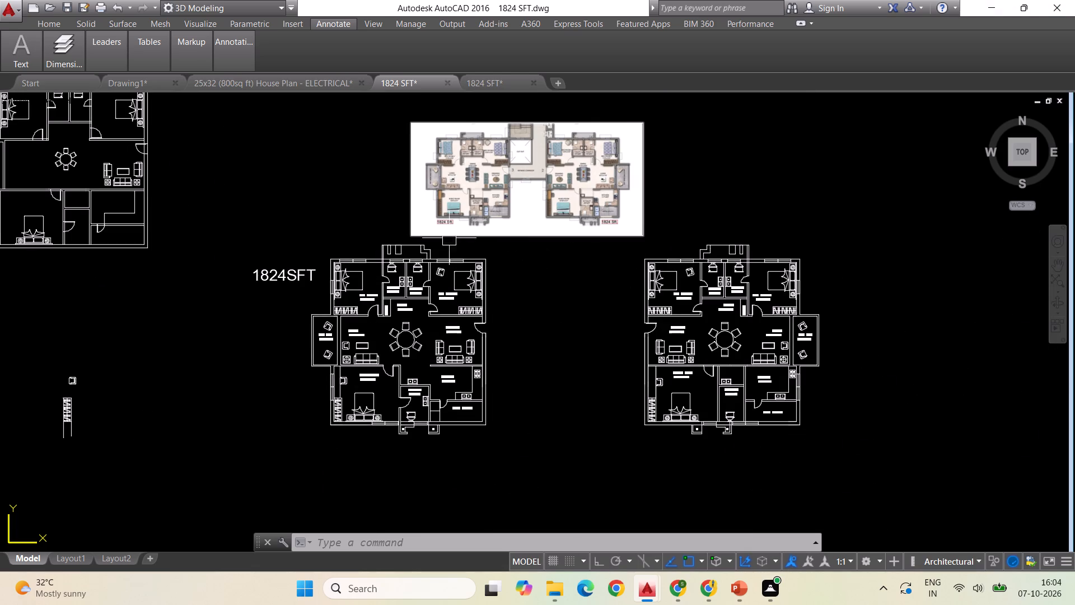
scroll(438, 243, up, 1)
scroll(494, 250, down, 1)
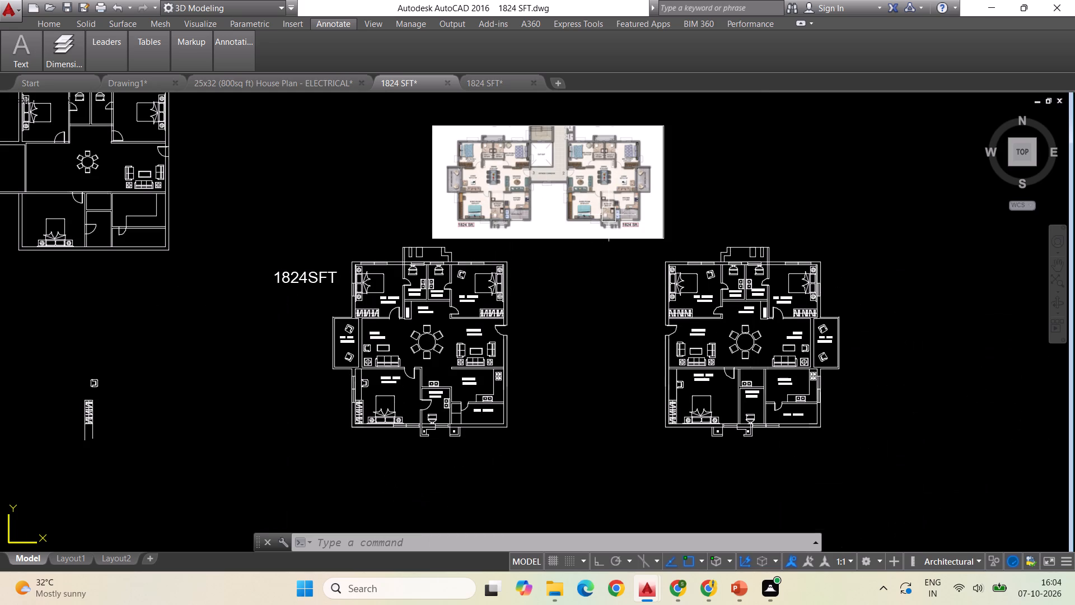
scroll(537, 164, up, 2)
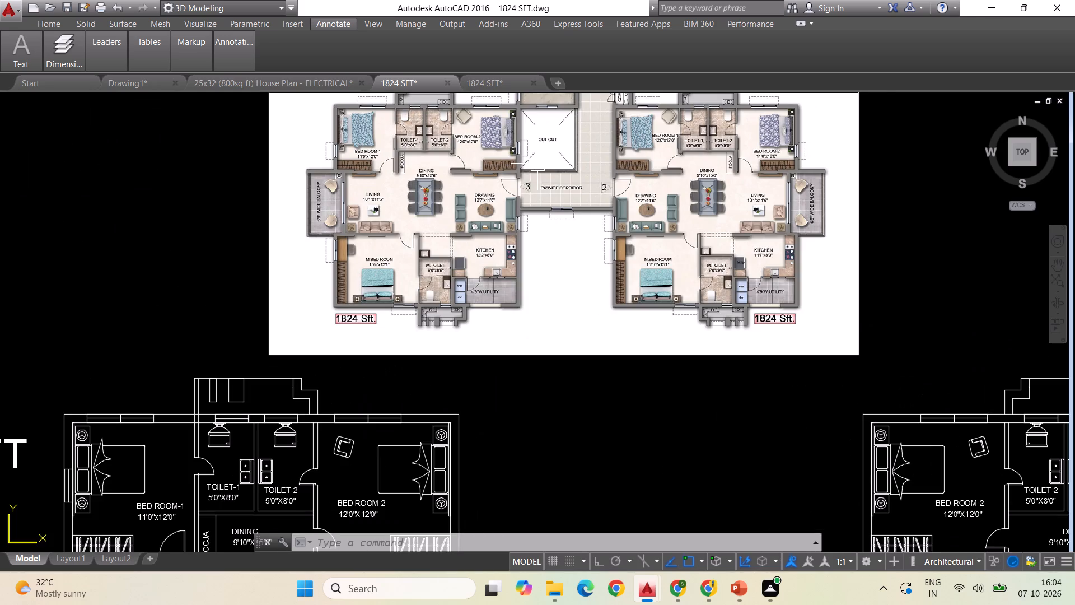
scroll(539, 186, up, 2)
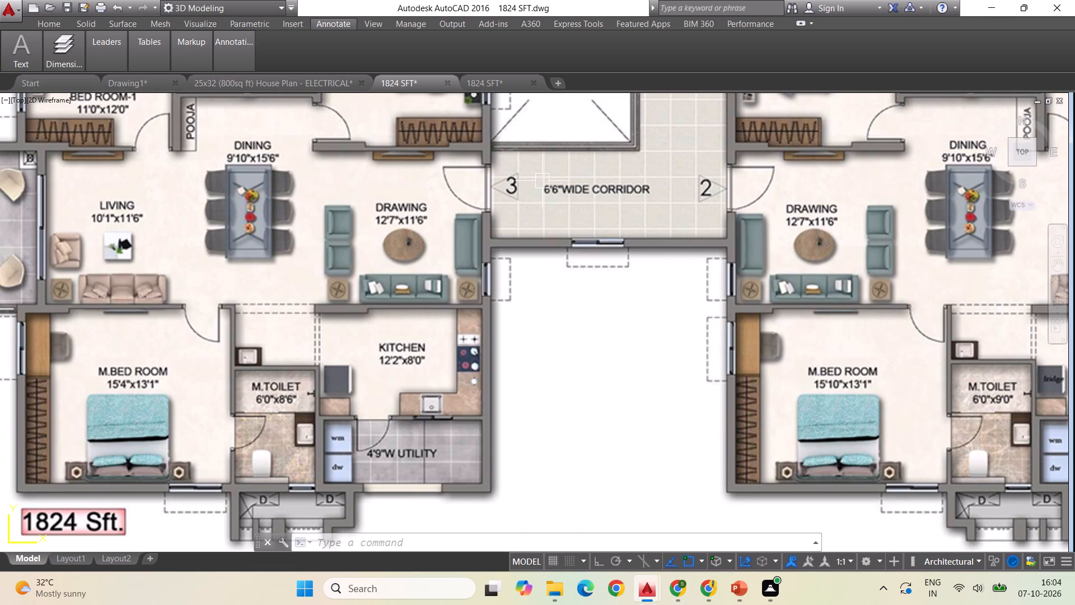
scroll(542, 180, down, 2)
scroll(560, 245, down, 1)
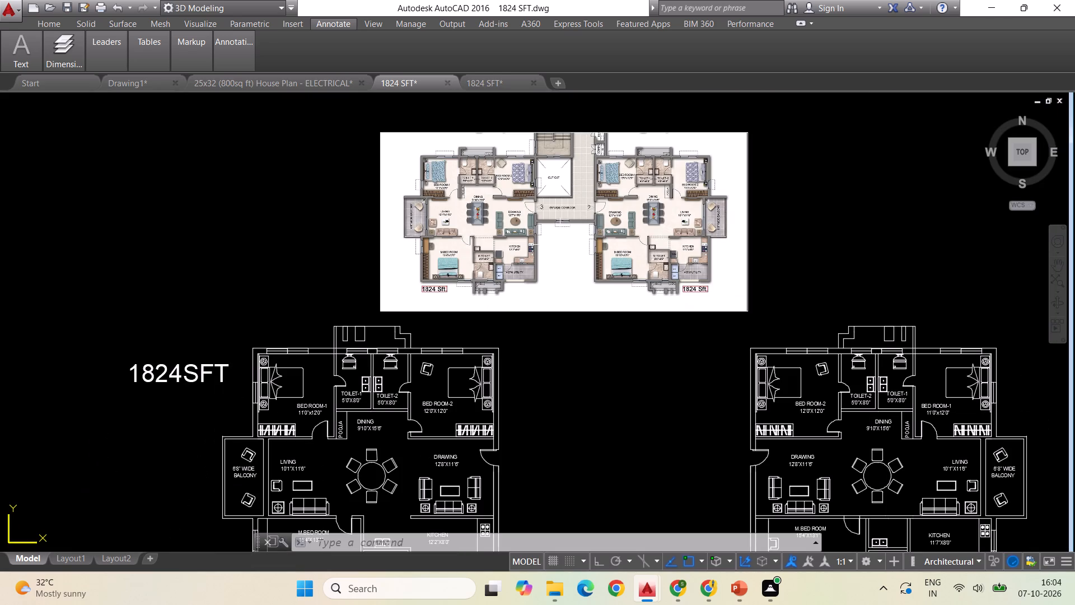
scroll(539, 398, down, 1)
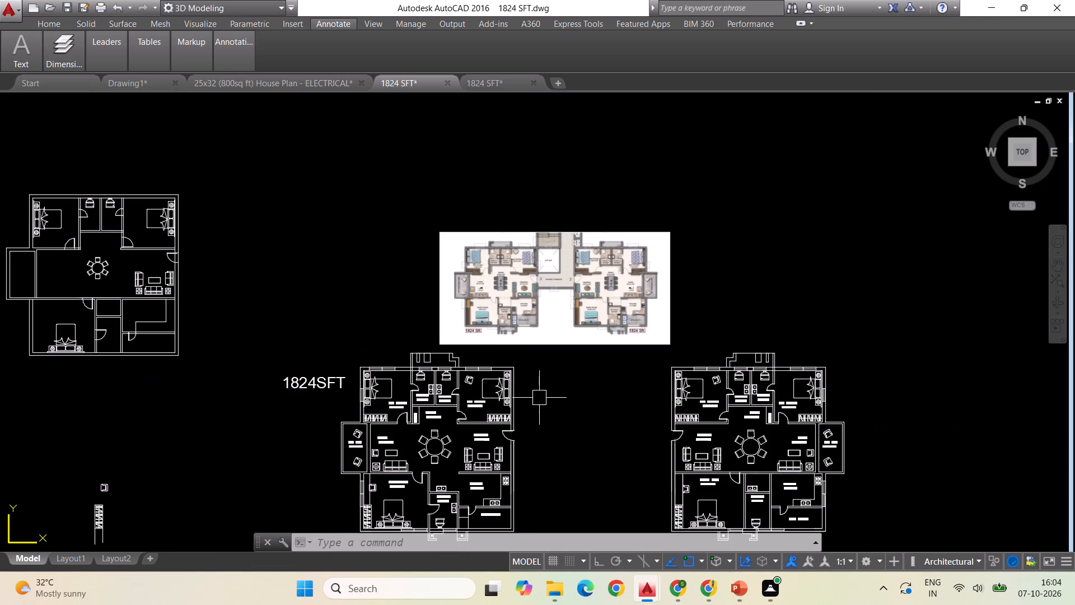
scroll(515, 271, up, 2)
scroll(493, 235, down, 2)
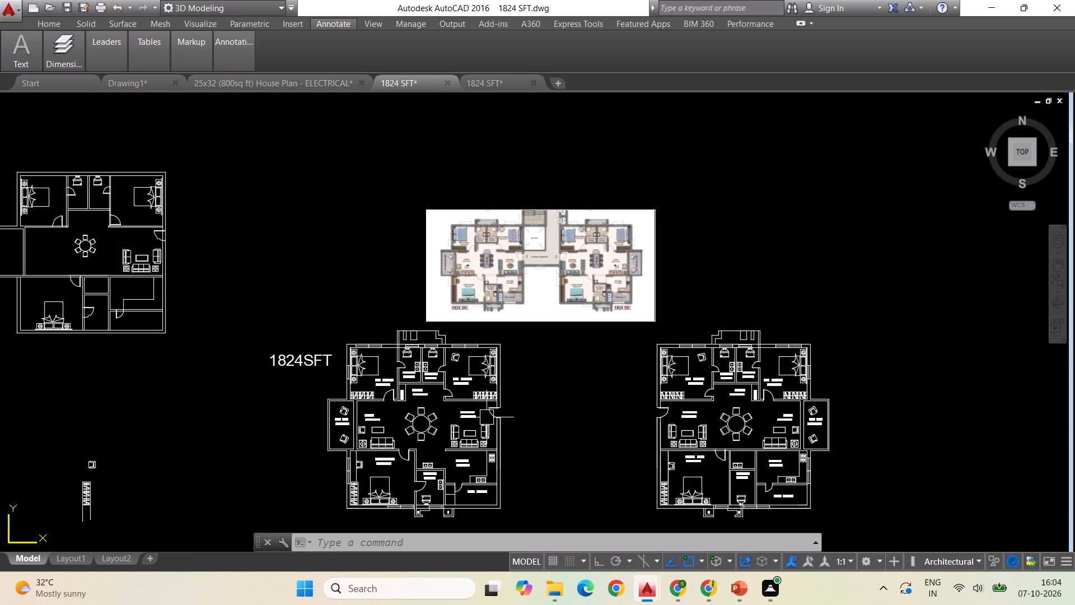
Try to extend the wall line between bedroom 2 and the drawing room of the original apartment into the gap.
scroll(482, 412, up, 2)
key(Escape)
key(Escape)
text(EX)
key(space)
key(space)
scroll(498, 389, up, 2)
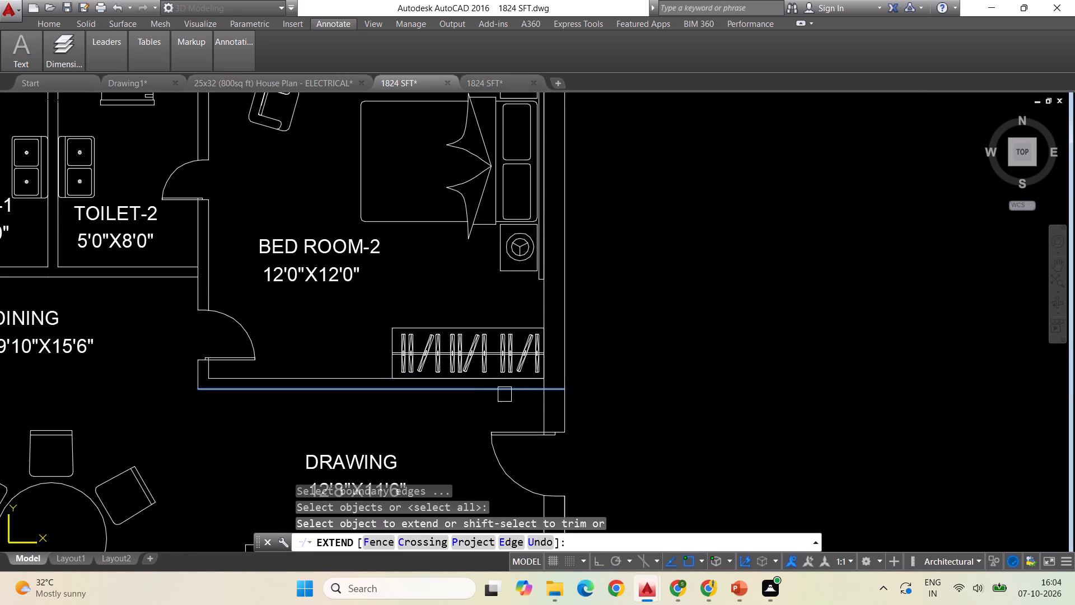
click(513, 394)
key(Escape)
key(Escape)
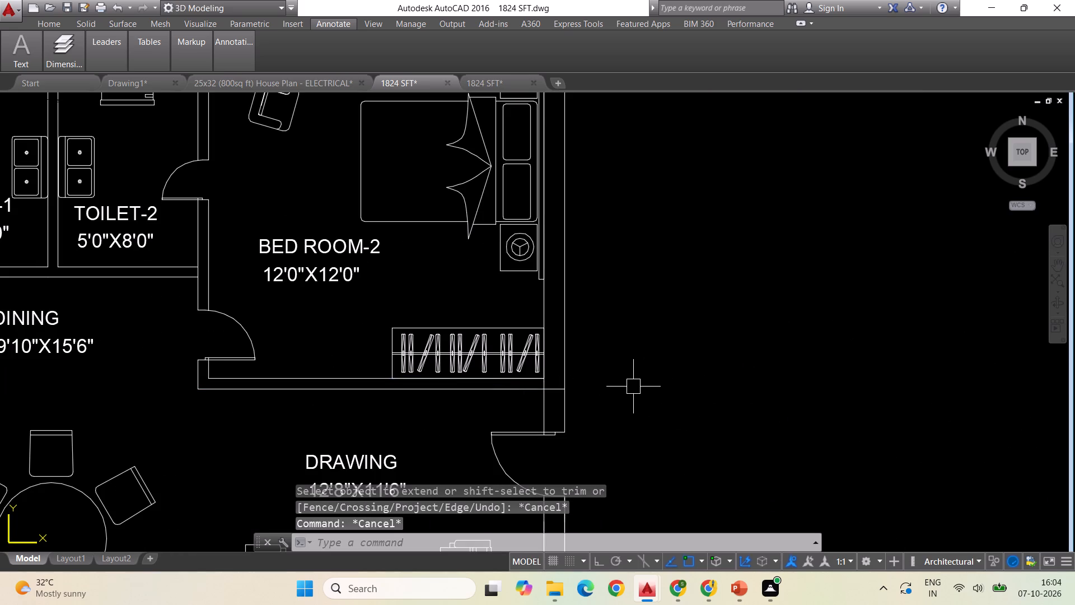
Draw a short horizontal line into the gap from the original apartment's outer wall, continuing the lower wall line of bedroom 2.
key(l)
key(Return)
click(568, 385)
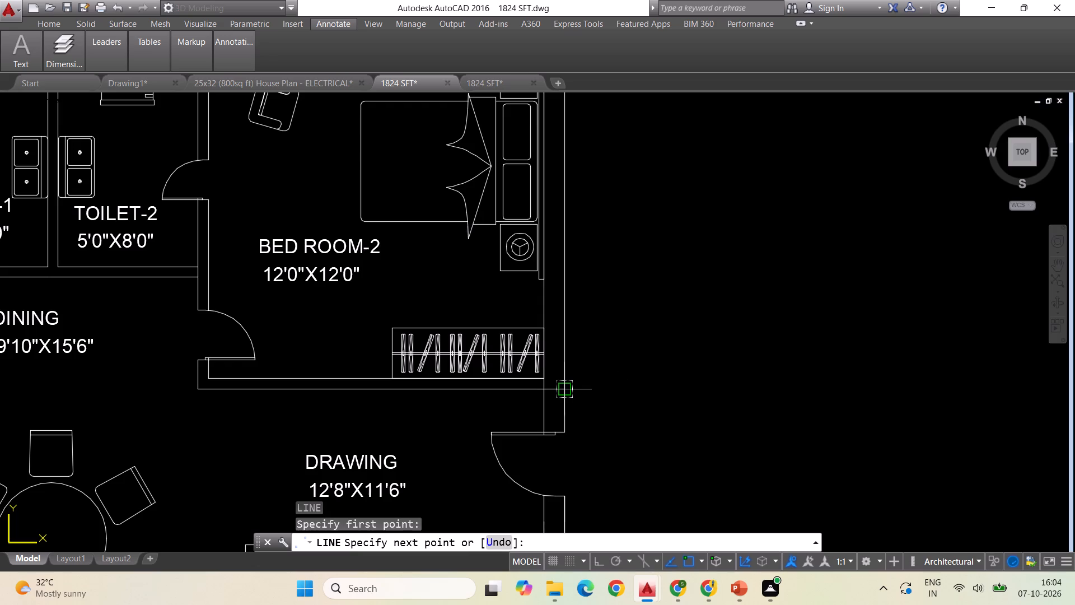
click(699, 385)
key(Escape)
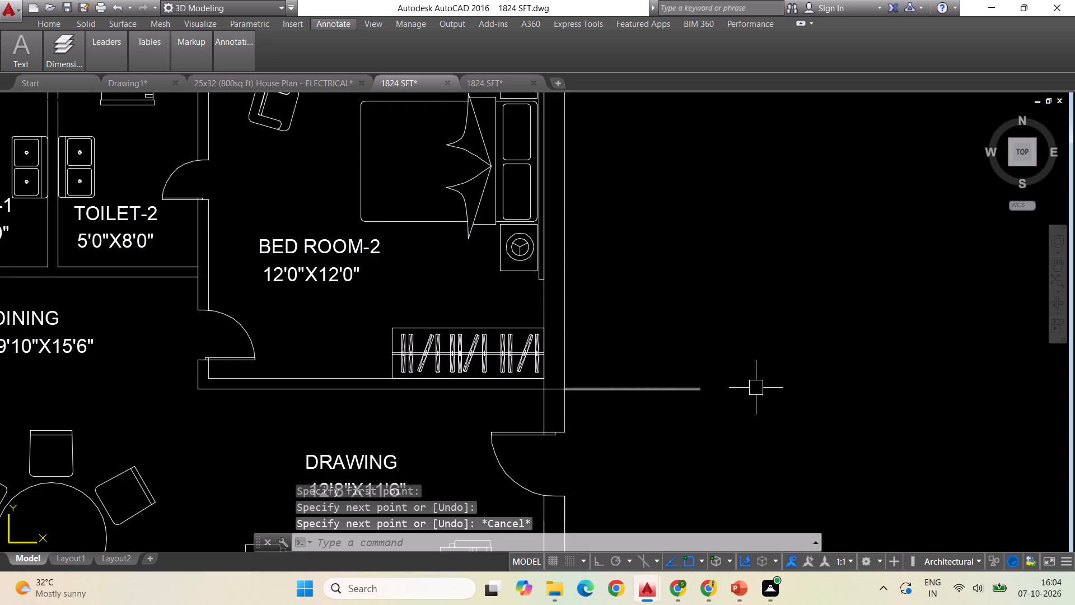
Offset the short horizontal line 9" upward to form the second face of the corridor wall.
scroll(601, 425, down, 1)
key(Escape)
key(Escape)
key(o)
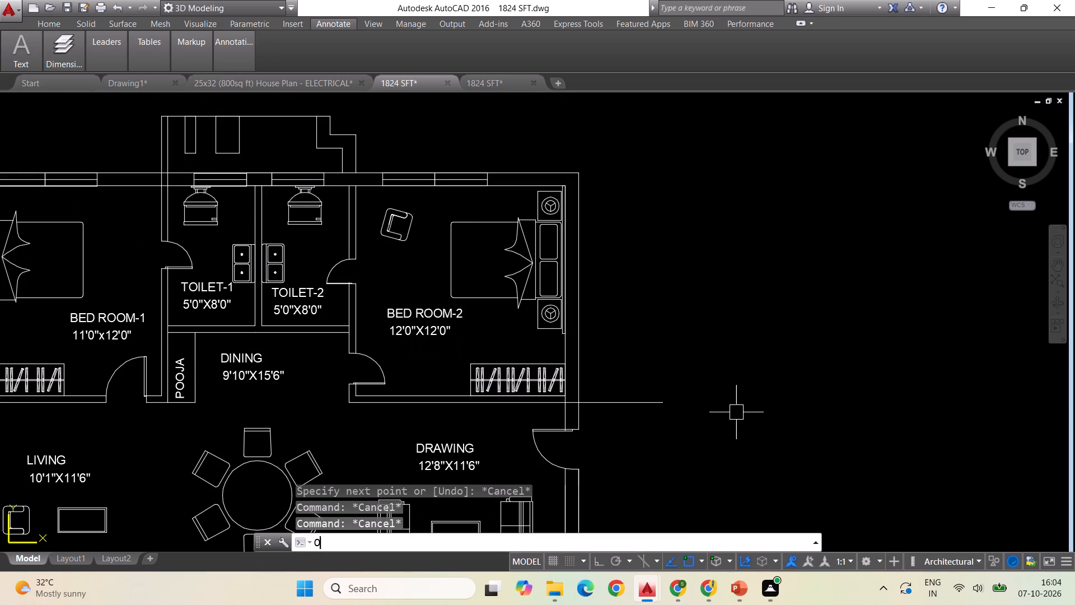
key(Return)
text(9")
key(Return)
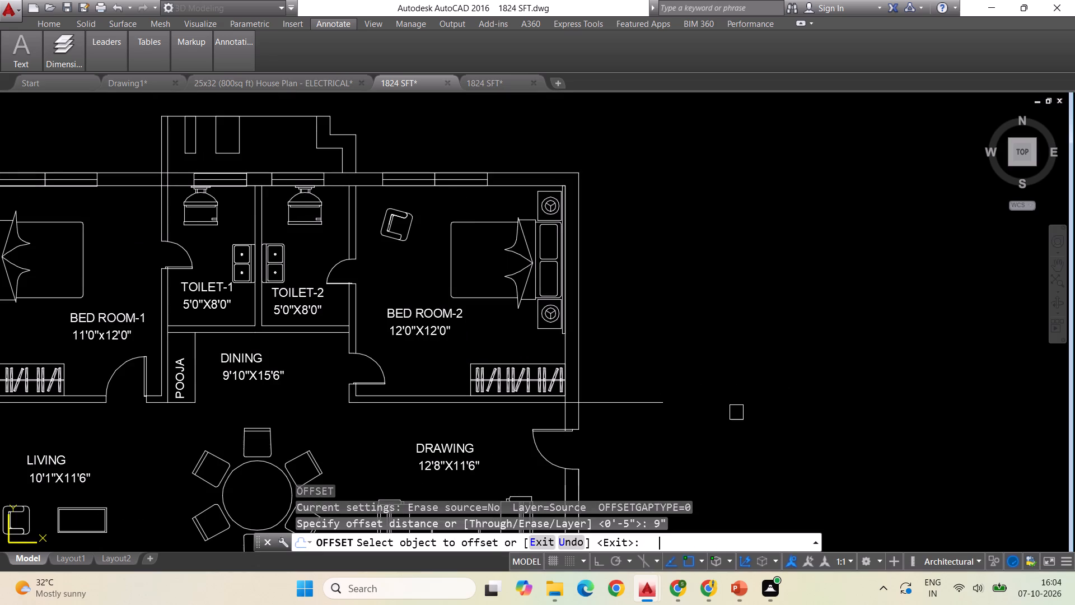
click(637, 401)
click(630, 361)
key(Escape)
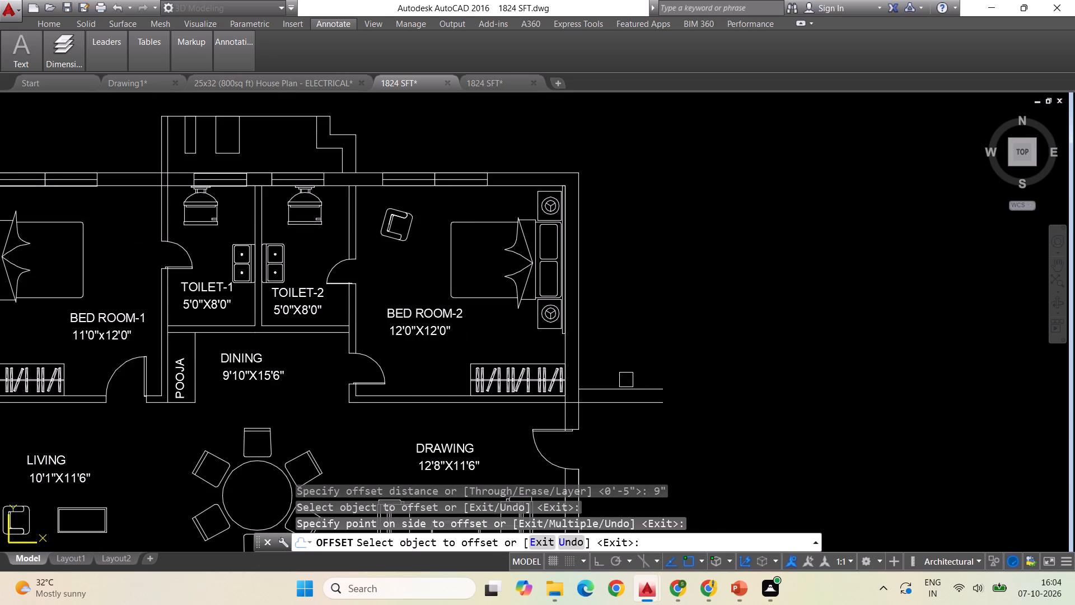
Examine the 6'6" wide corridor and its walls in the reference image against the two drawn apartments.
scroll(449, 411, down, 2)
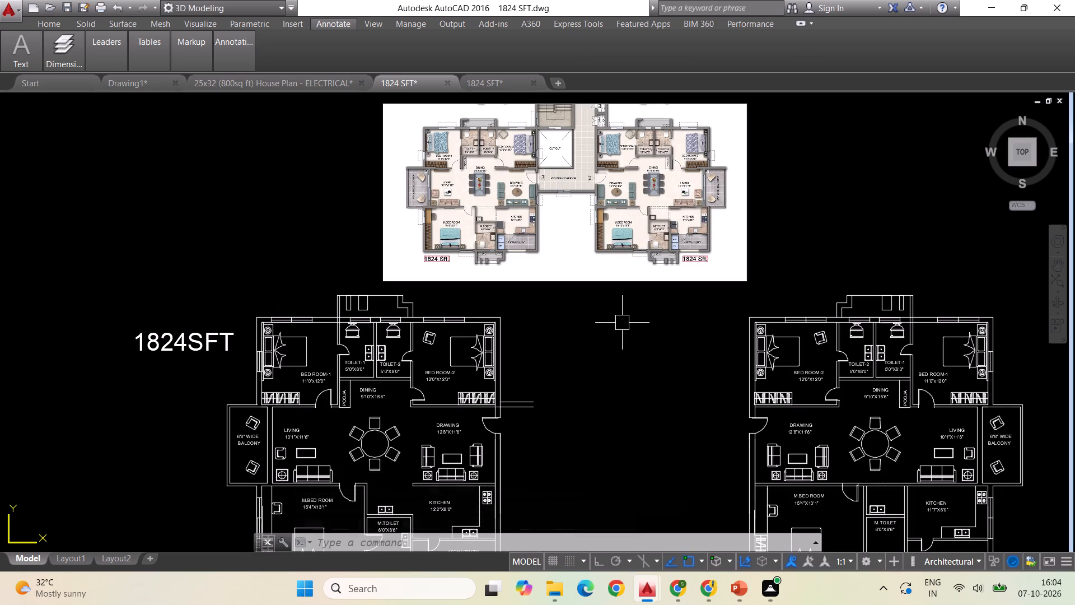
scroll(554, 120, up, 2)
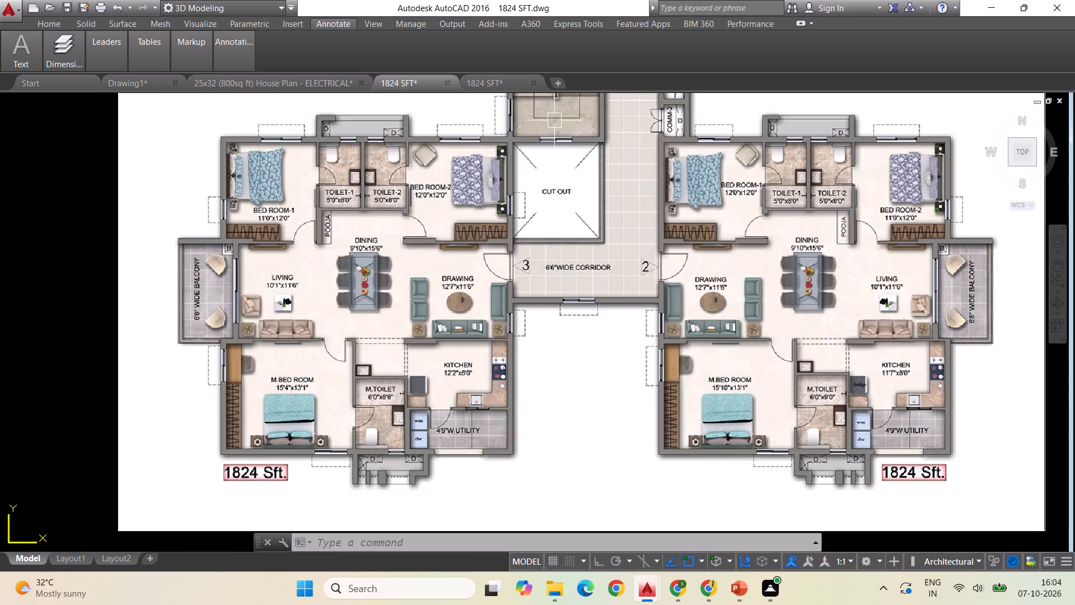
scroll(536, 127, down, 2)
scroll(489, 148, down, 1)
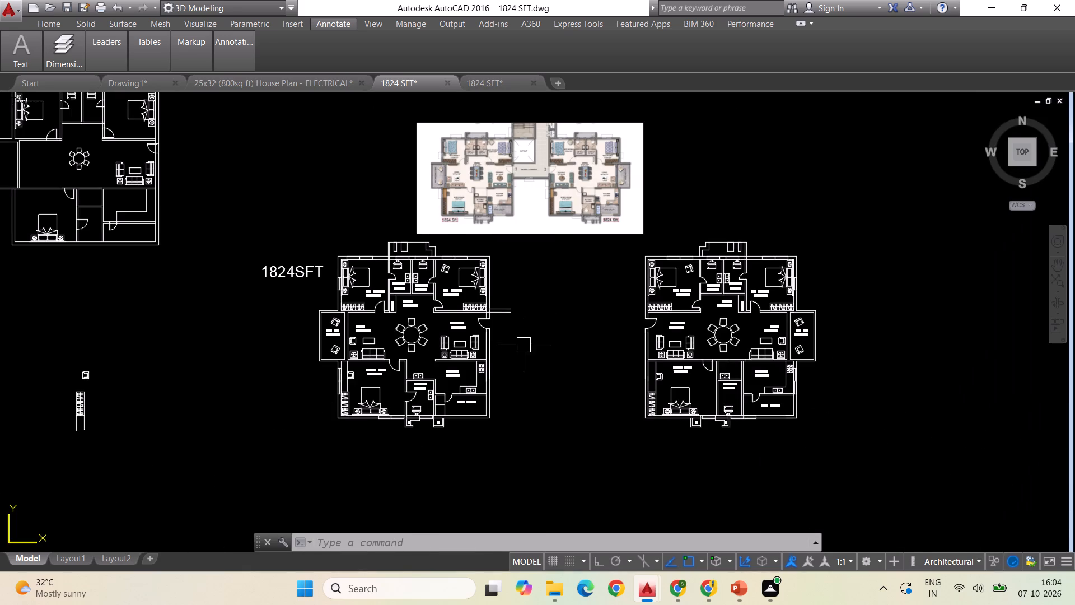
scroll(548, 179, up, 2)
scroll(485, 184, up, 1)
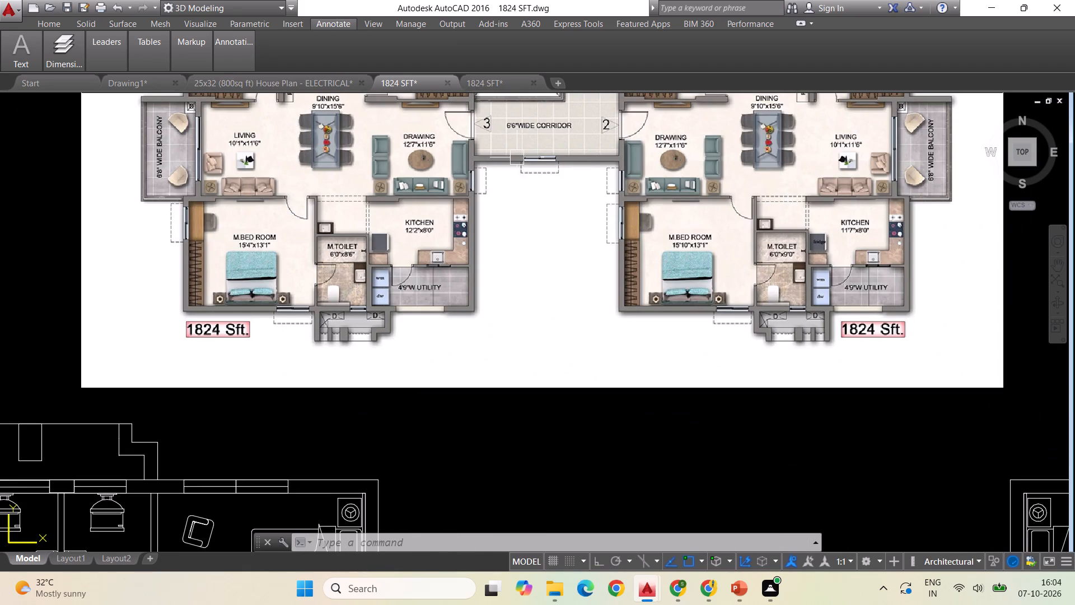
scroll(517, 151, down, 2)
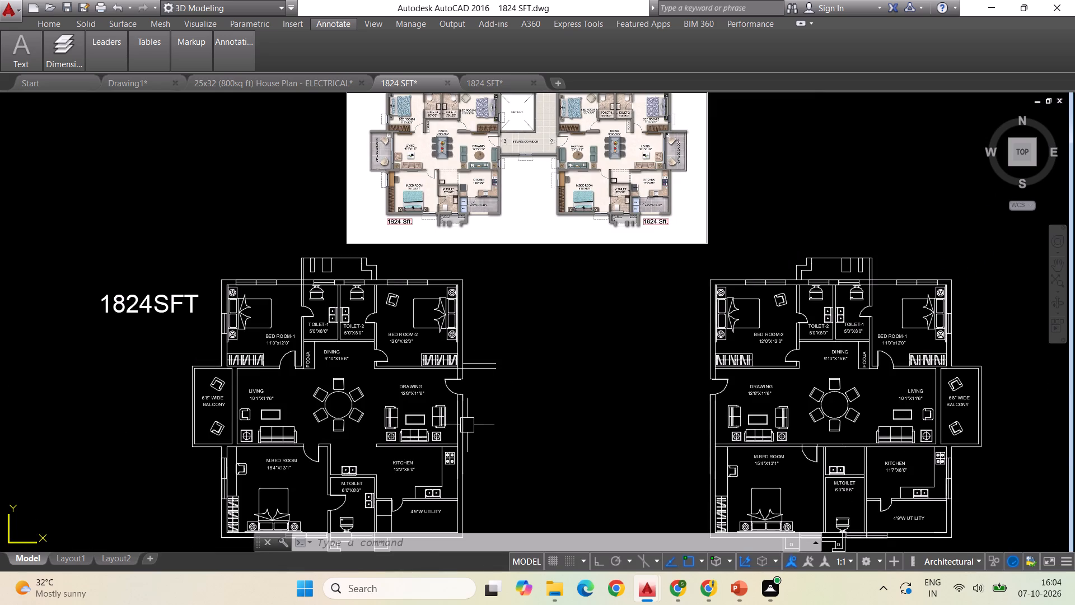
scroll(461, 431, up, 2)
scroll(451, 371, down, 2)
scroll(496, 371, down, 1)
scroll(502, 234, up, 2)
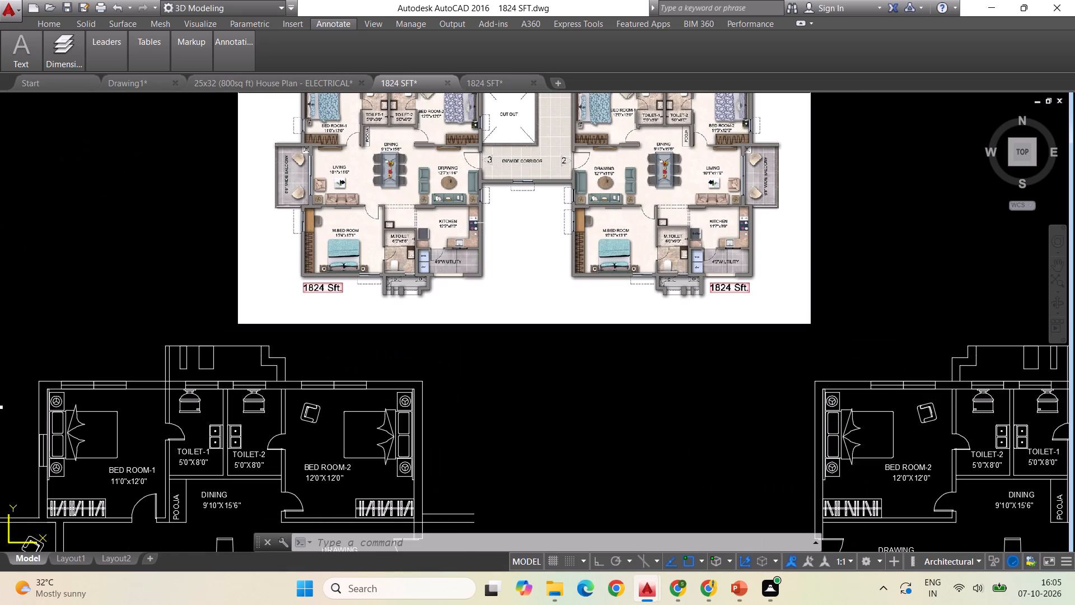
scroll(501, 218, down, 1)
scroll(516, 202, up, 3)
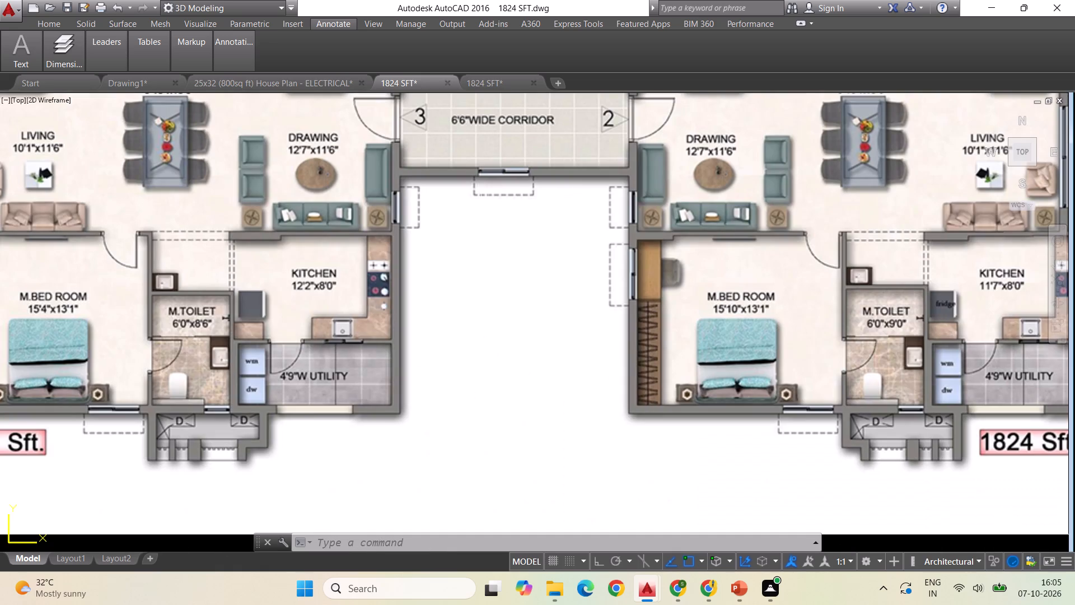
scroll(475, 209, down, 3)
Extend both short corridor wall lines across the gap to the mirrored apartment's outer wall.
key(Escape)
key(Escape)
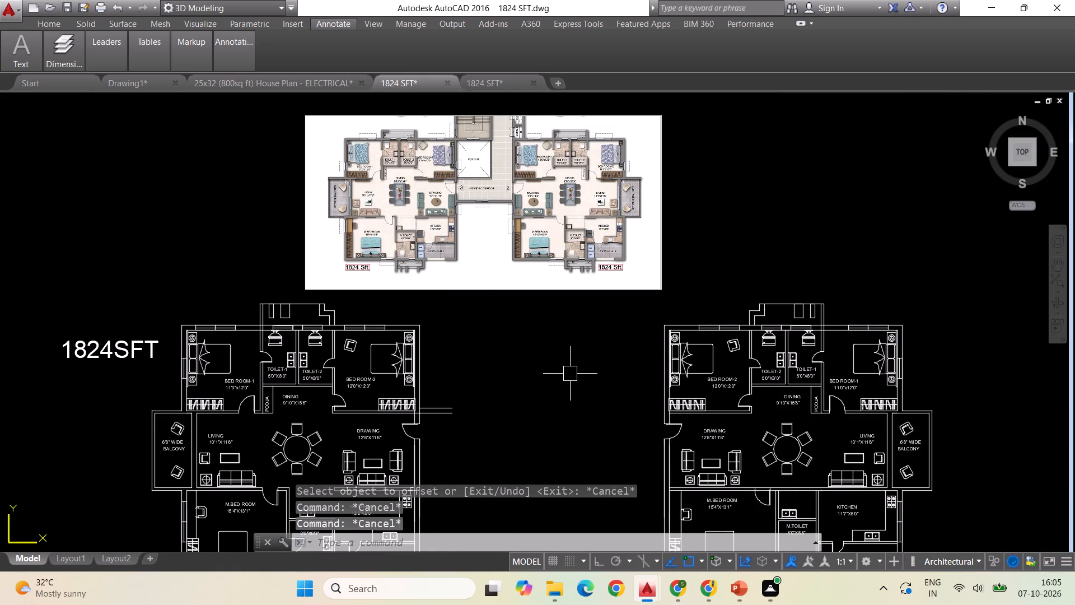
key(e)
text(X)
key(space)
key(space)
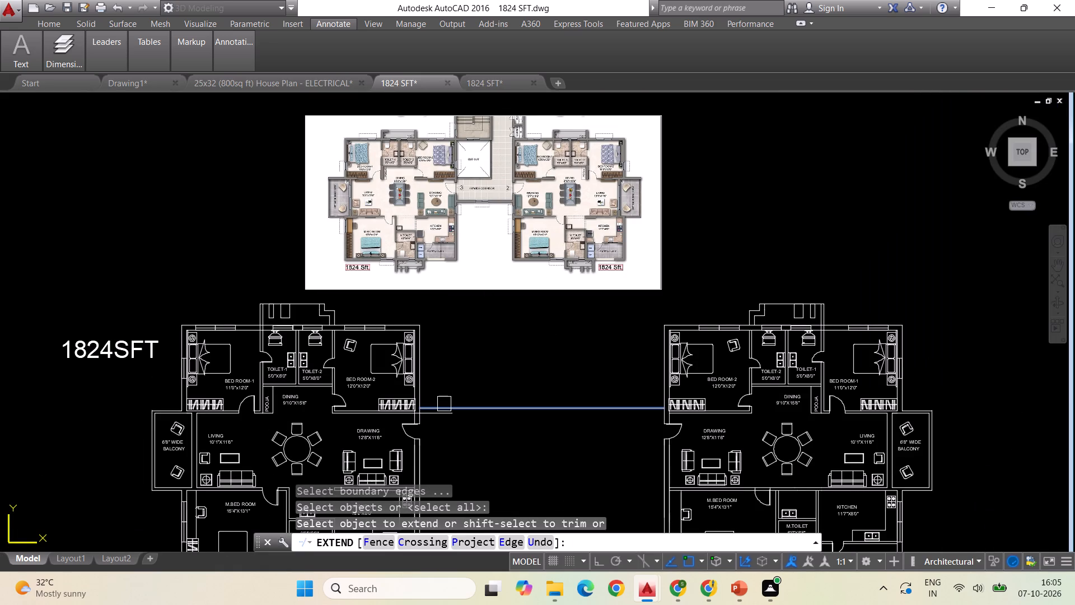
click(444, 404)
click(443, 418)
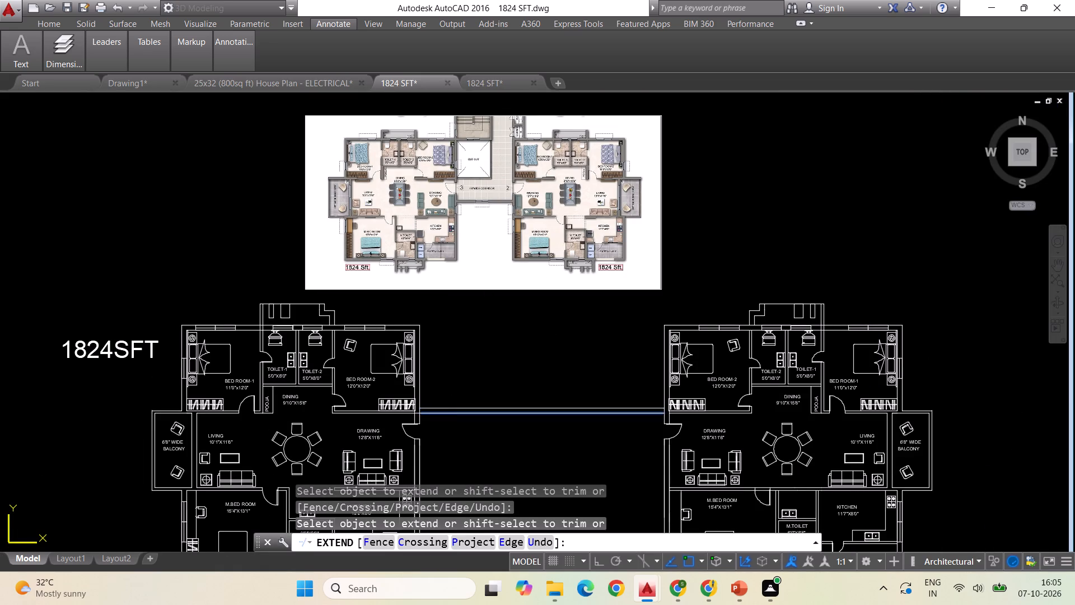
scroll(510, 331, down, 2)
key(Escape)
key(Escape)
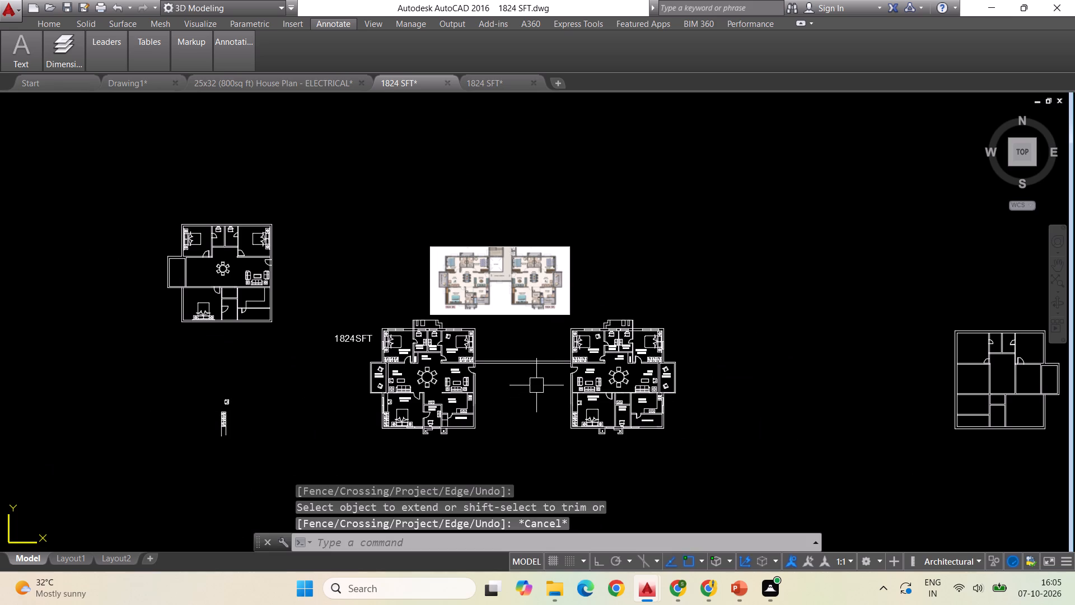
Offset the lower line of the corridor wall 6'6" downward to set the corridor width.
key(o)
key(Return)
key(6)
text('6")
key(Return)
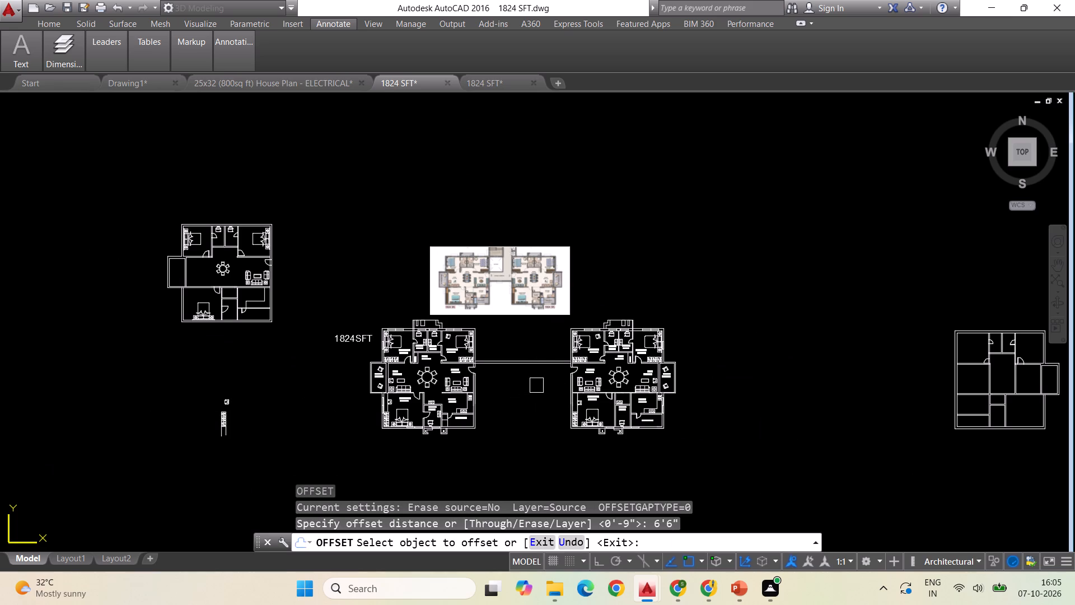
scroll(536, 385, up, 1)
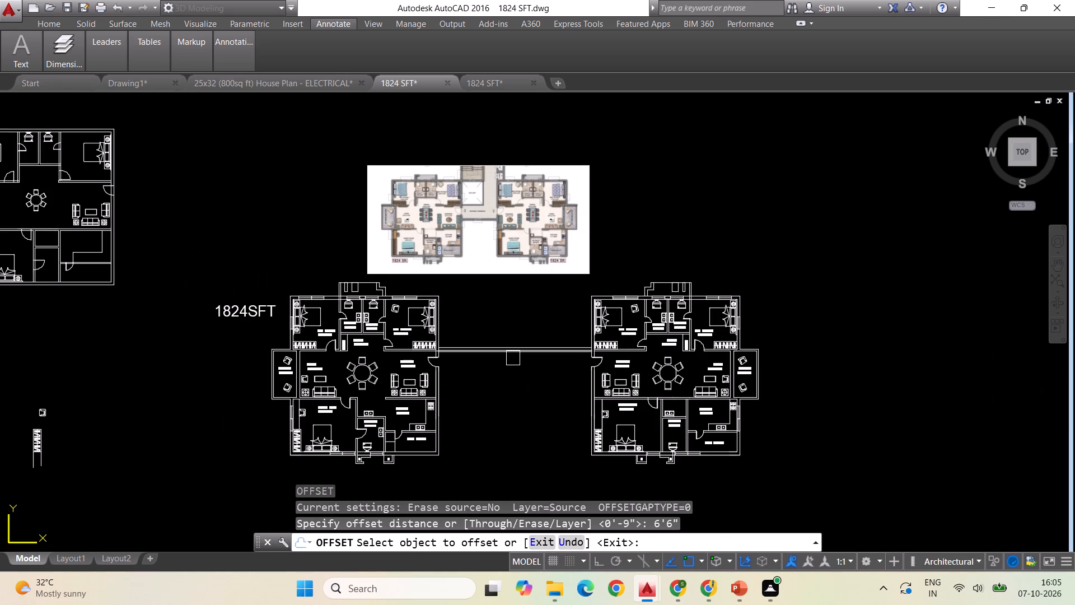
click(513, 358)
click(512, 420)
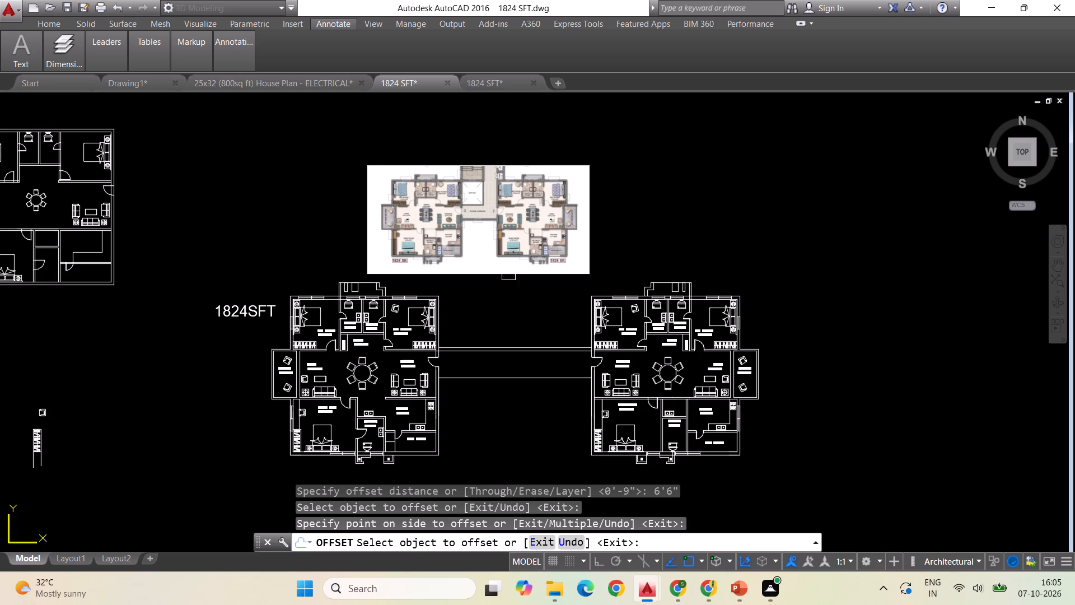
key(space)
Offset the corridor's bottom line 9" downward to form the thickness of its lower wall.
key(space)
text(9")
key(Return)
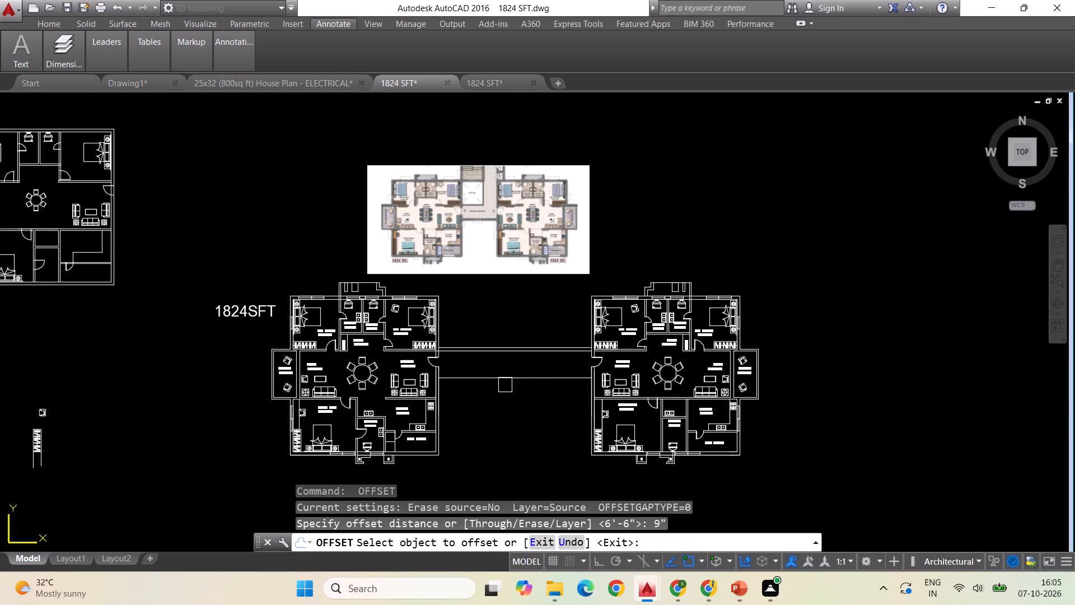
click(504, 383)
click(518, 430)
key(Escape)
Examine the 6'6" wide corridor, the cut-out and the gap between the apartments in the reference image.
scroll(484, 222, up, 2)
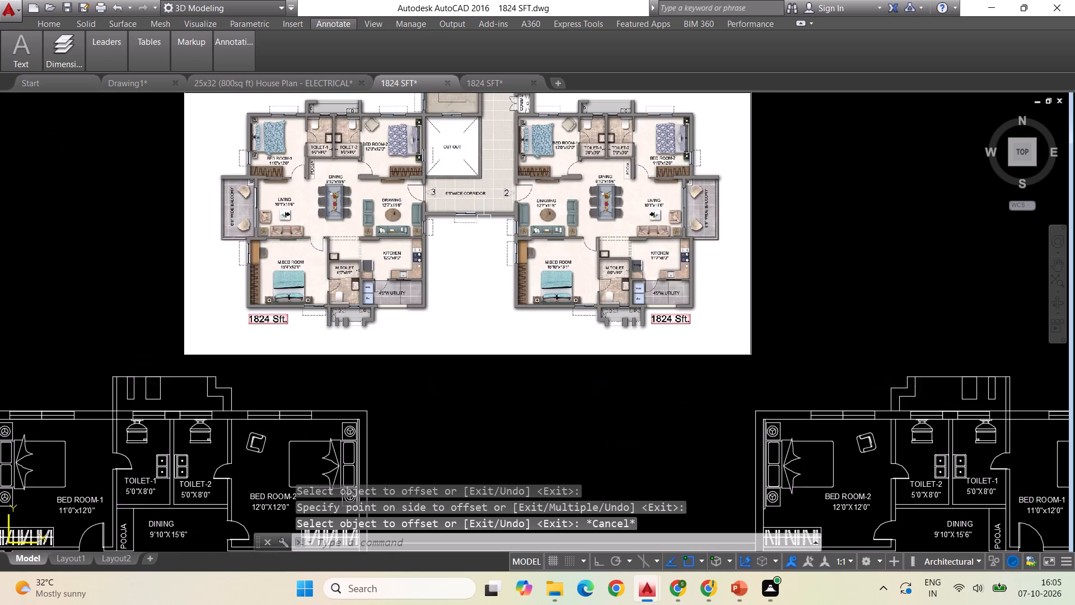
scroll(420, 250, down, 2)
scroll(432, 233, up, 2)
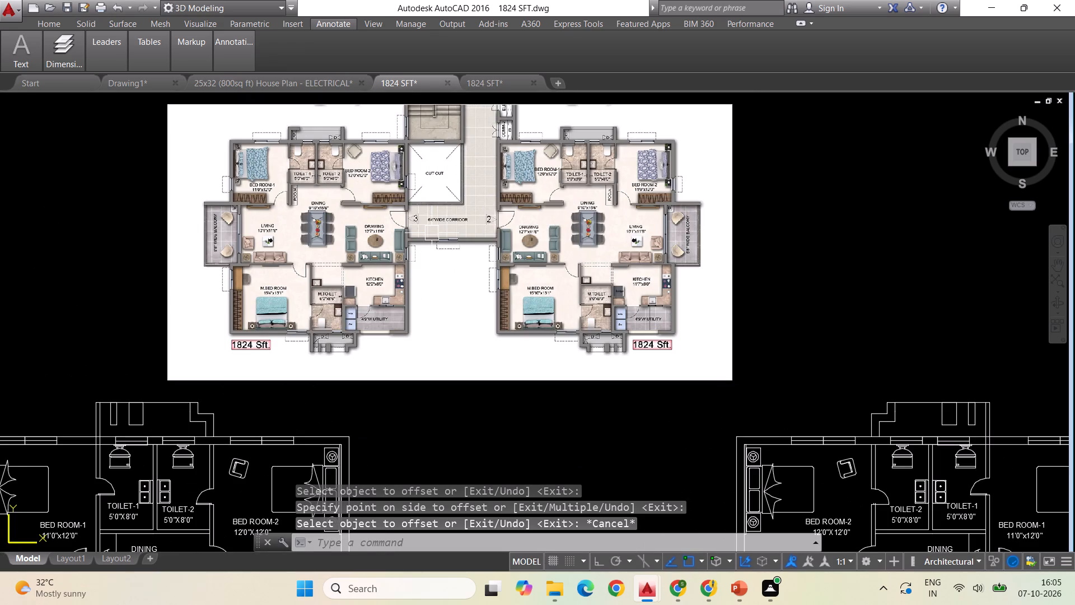
scroll(432, 233, up, 2)
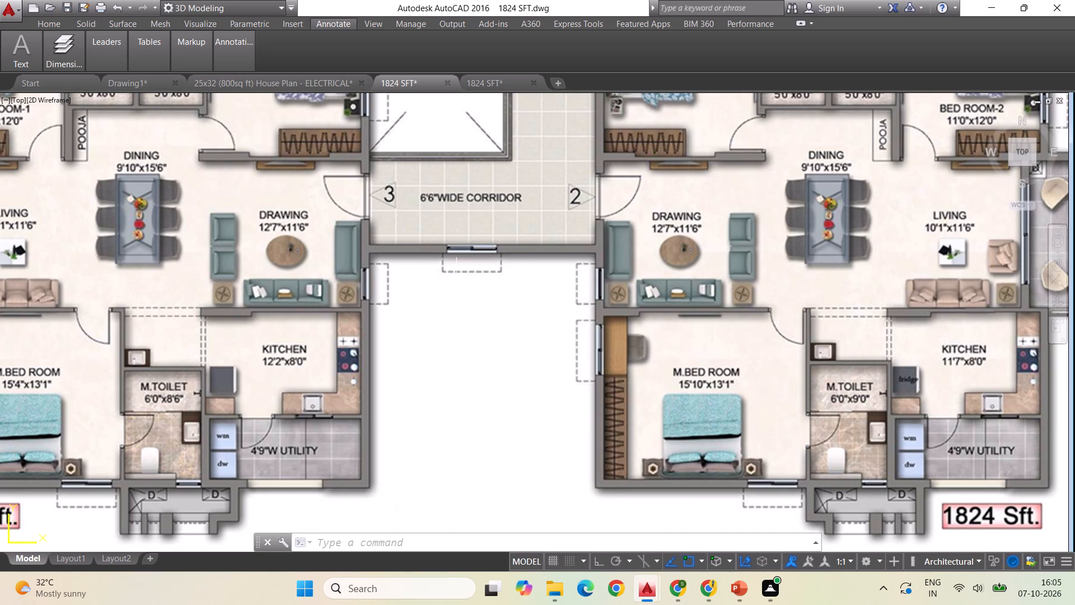
scroll(463, 301, down, 1)
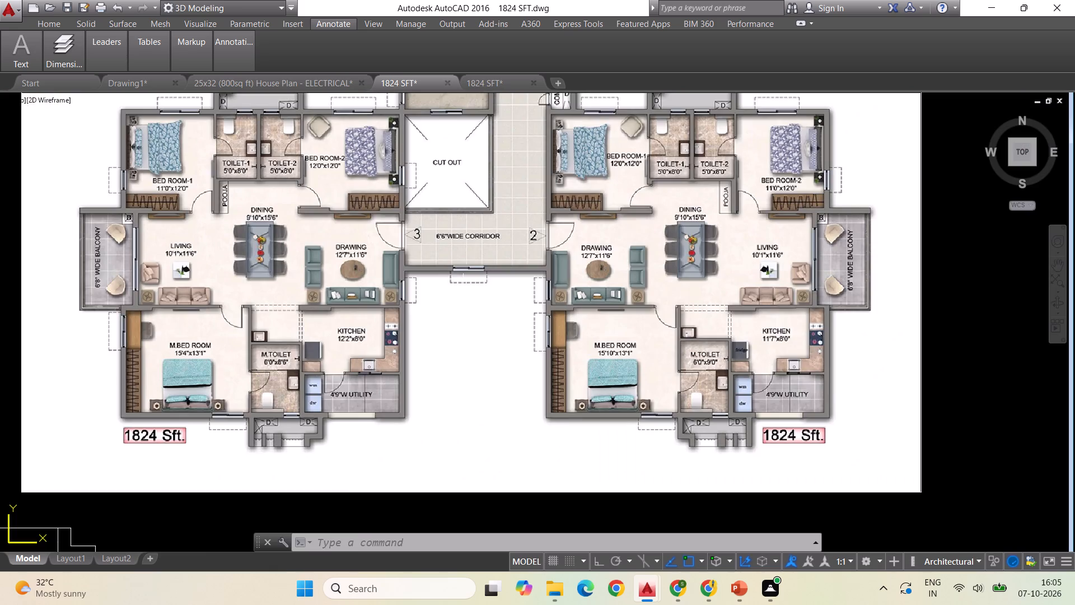
scroll(463, 301, down, 3)
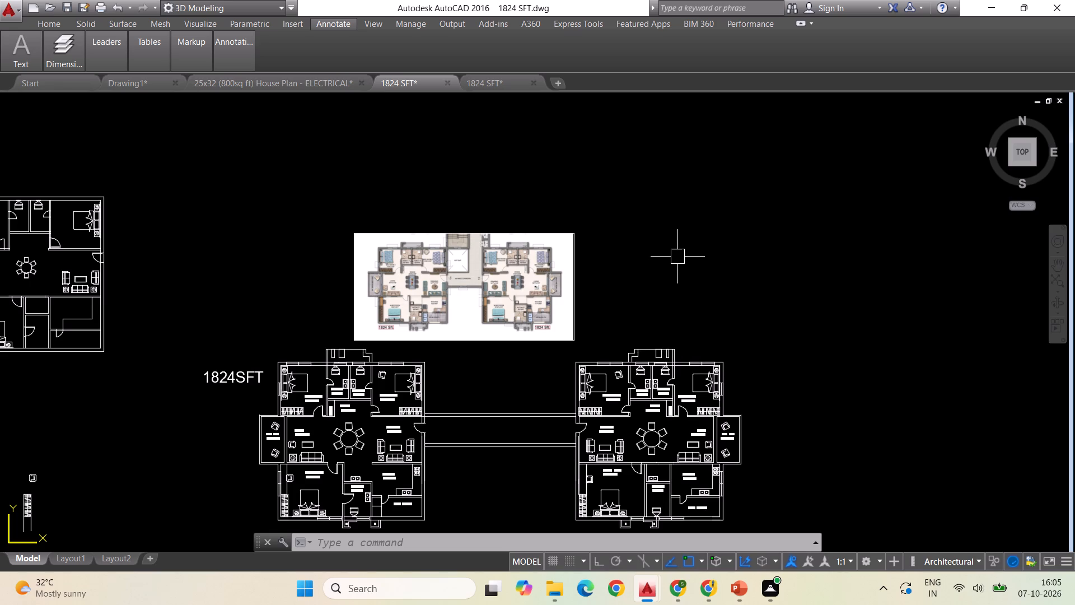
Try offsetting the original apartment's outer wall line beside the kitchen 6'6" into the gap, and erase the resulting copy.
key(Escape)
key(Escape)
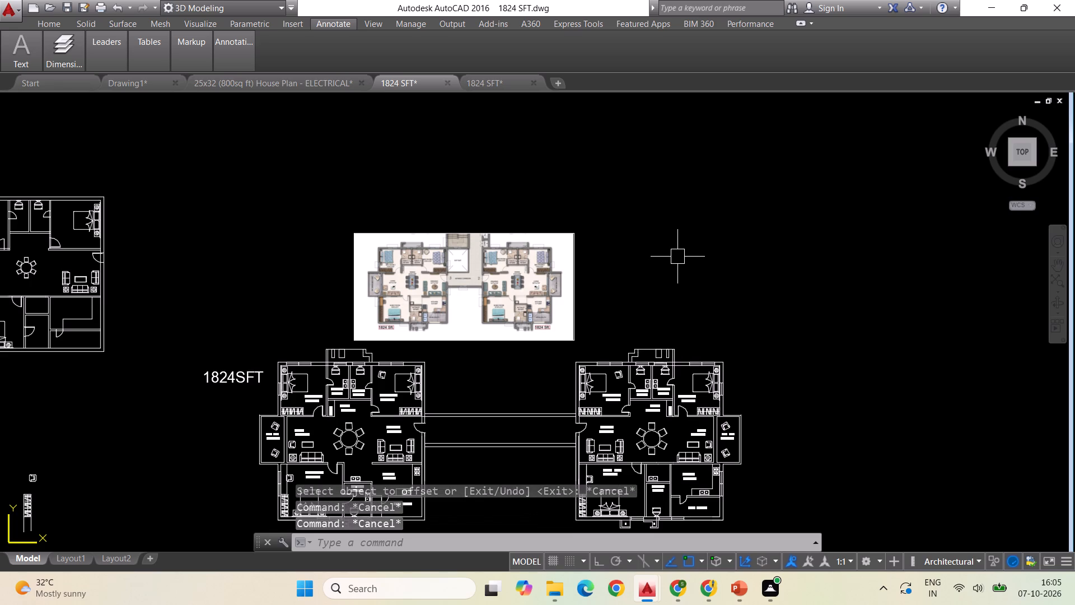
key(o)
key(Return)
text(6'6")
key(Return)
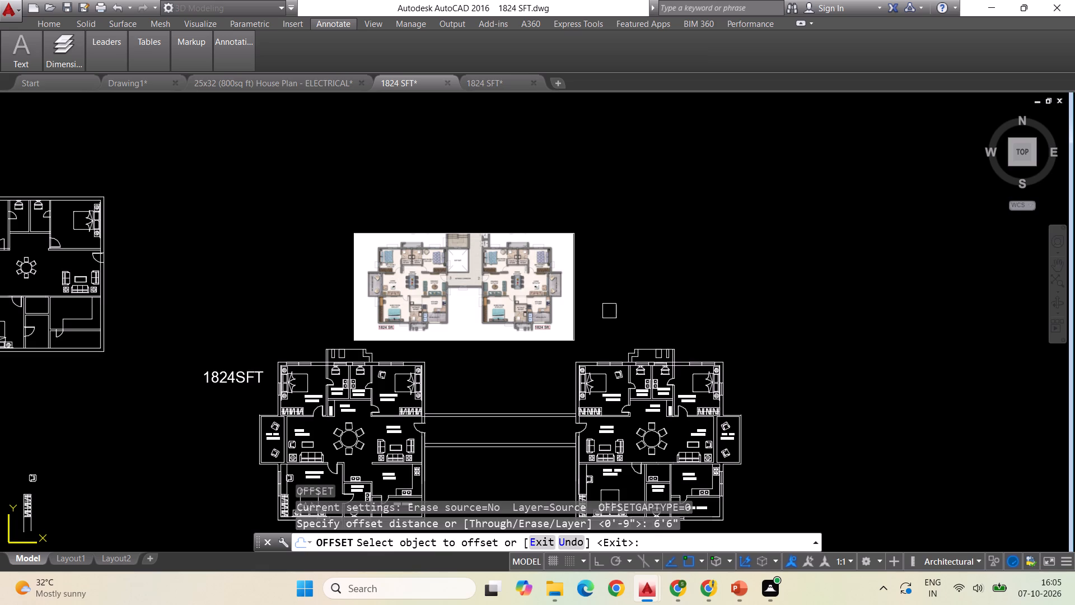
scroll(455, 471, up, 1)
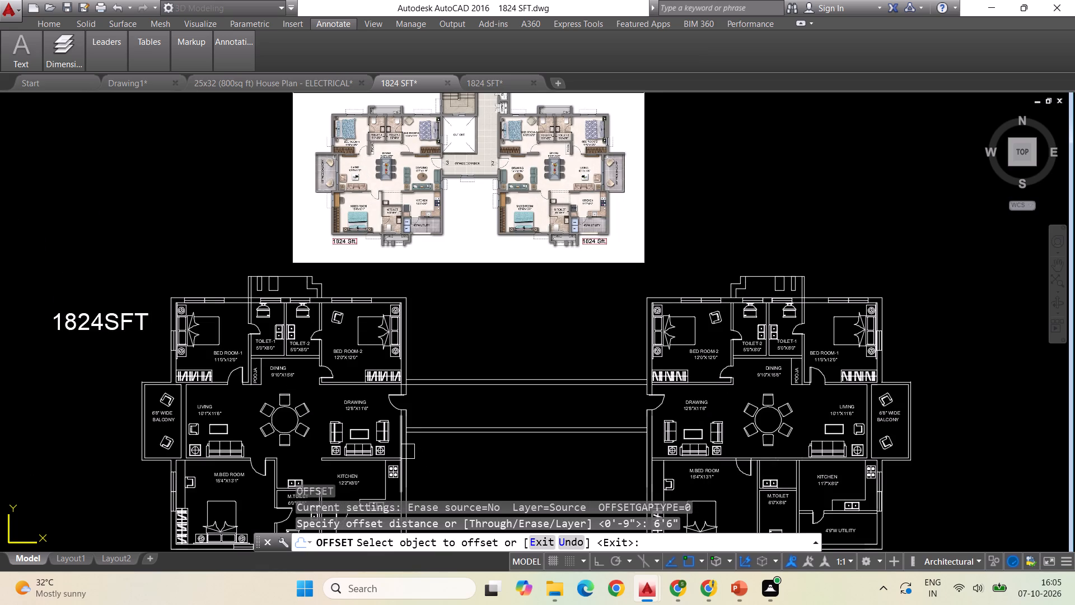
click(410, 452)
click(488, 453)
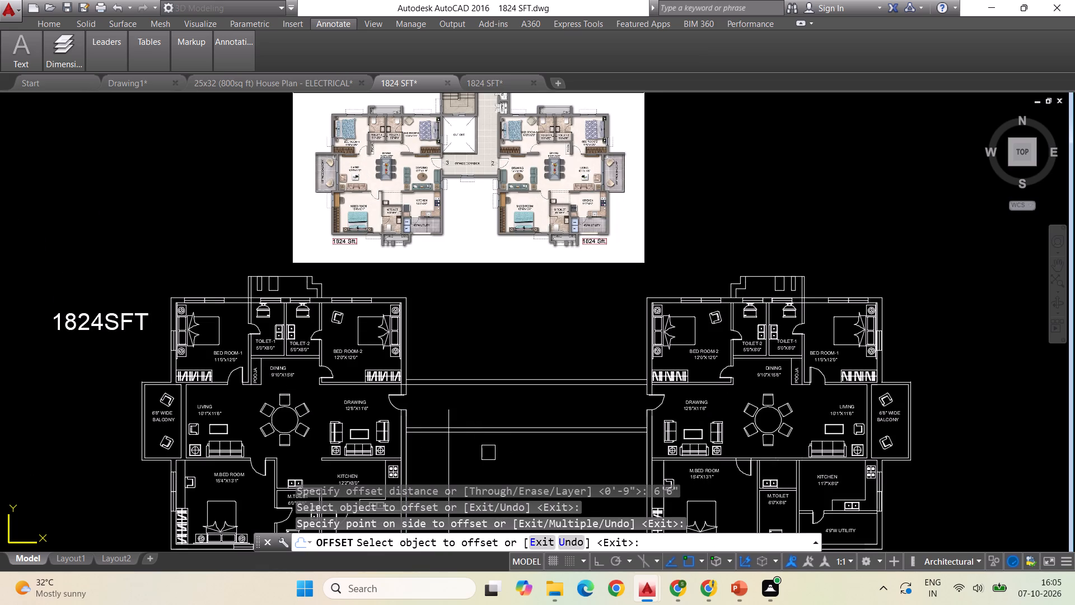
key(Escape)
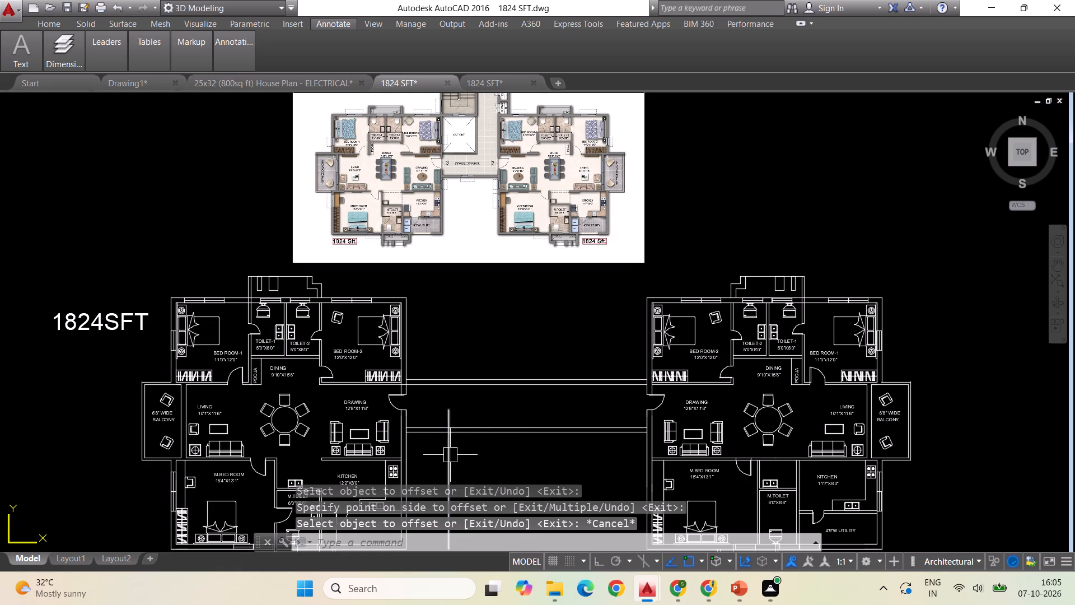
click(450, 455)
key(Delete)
Draw a vertical line about 30'6" long across the four corridor lines, nearer the original apartment, with Ortho on.
scroll(486, 416, down, 2)
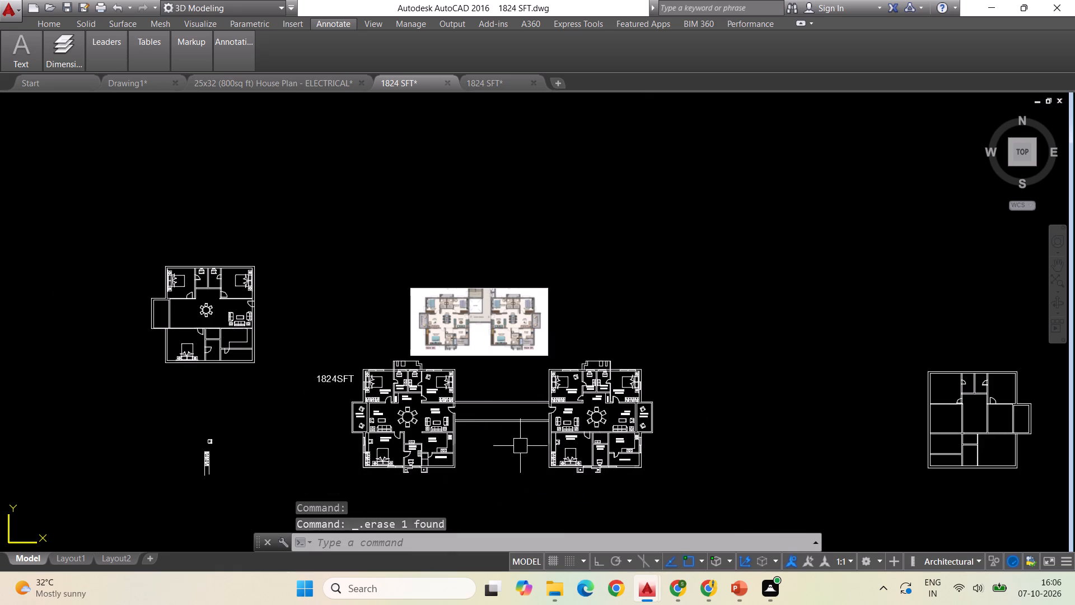
scroll(479, 347, up, 2)
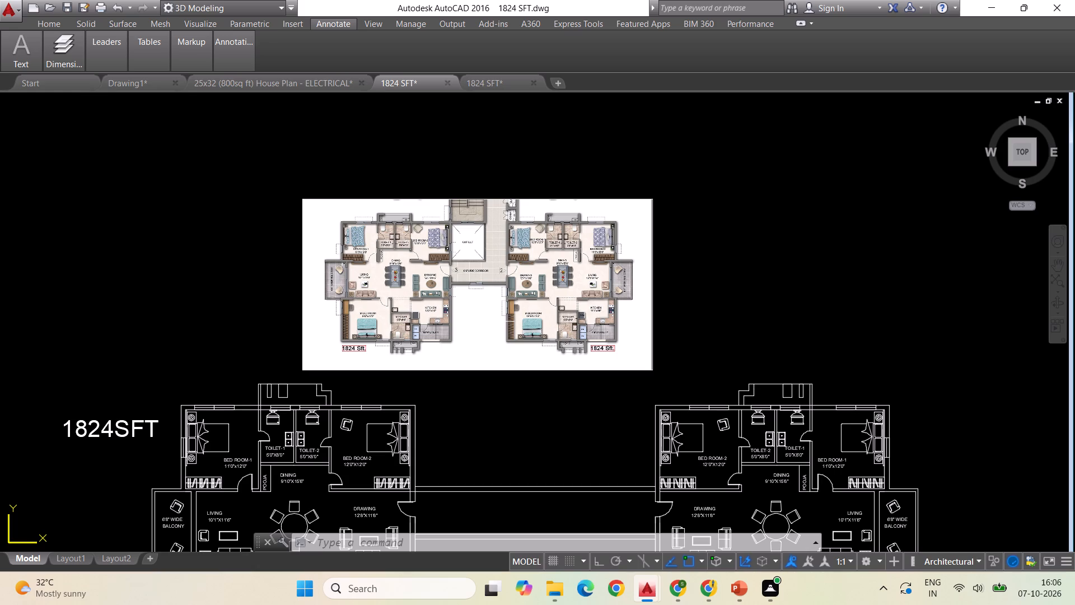
scroll(566, 273, down, 1)
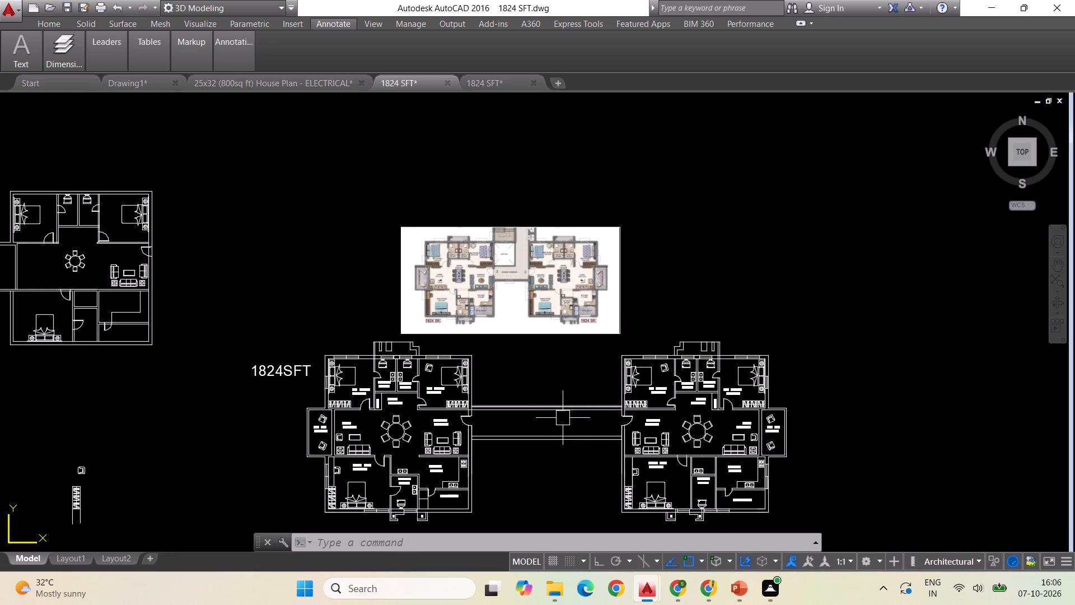
key(Escape)
key(l)
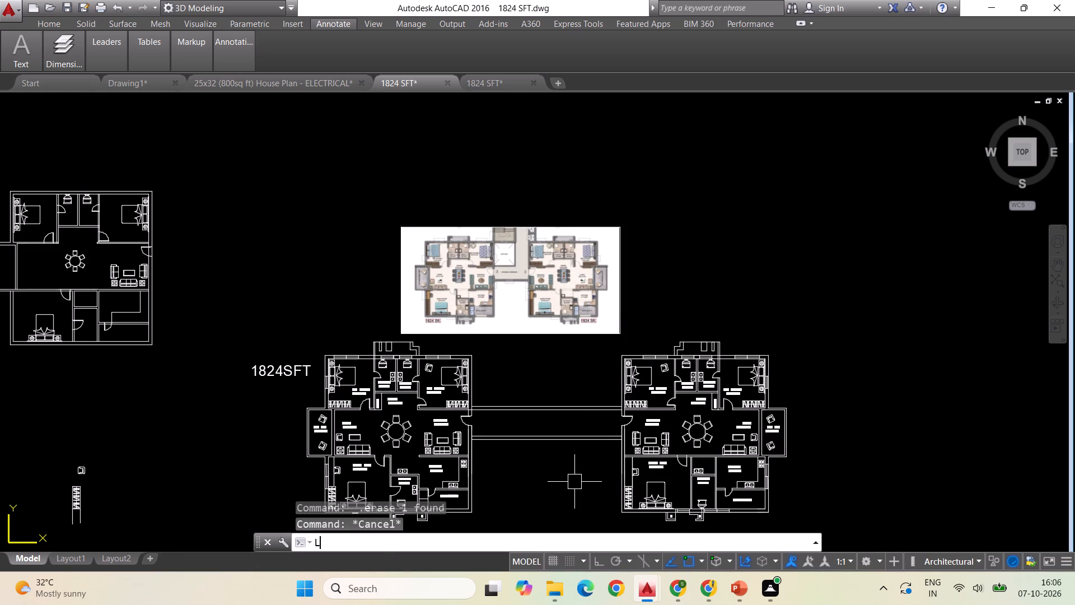
key(Return)
click(537, 375)
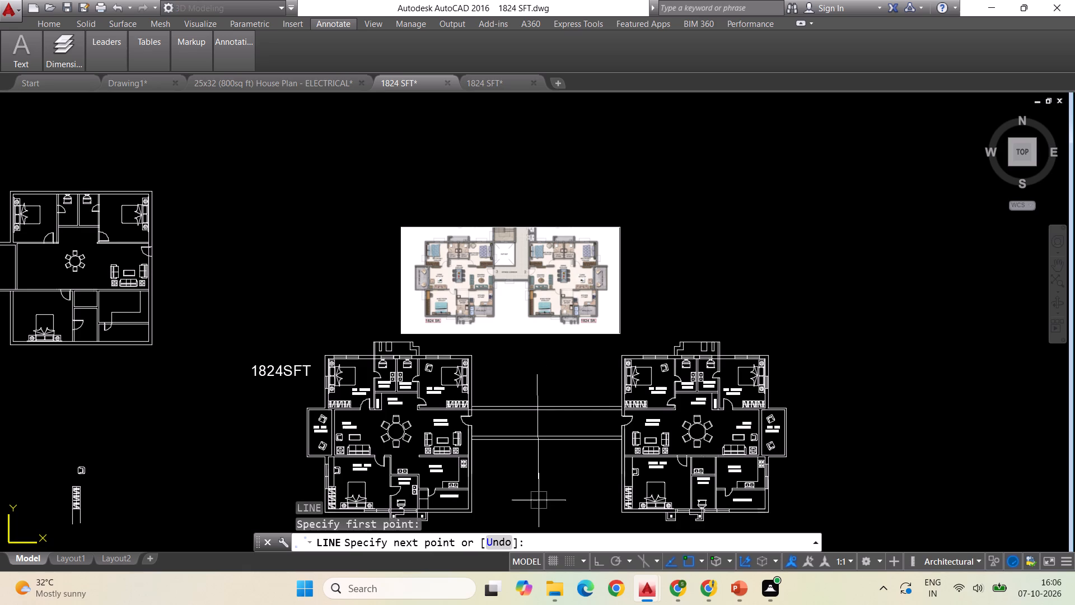
key(F8)
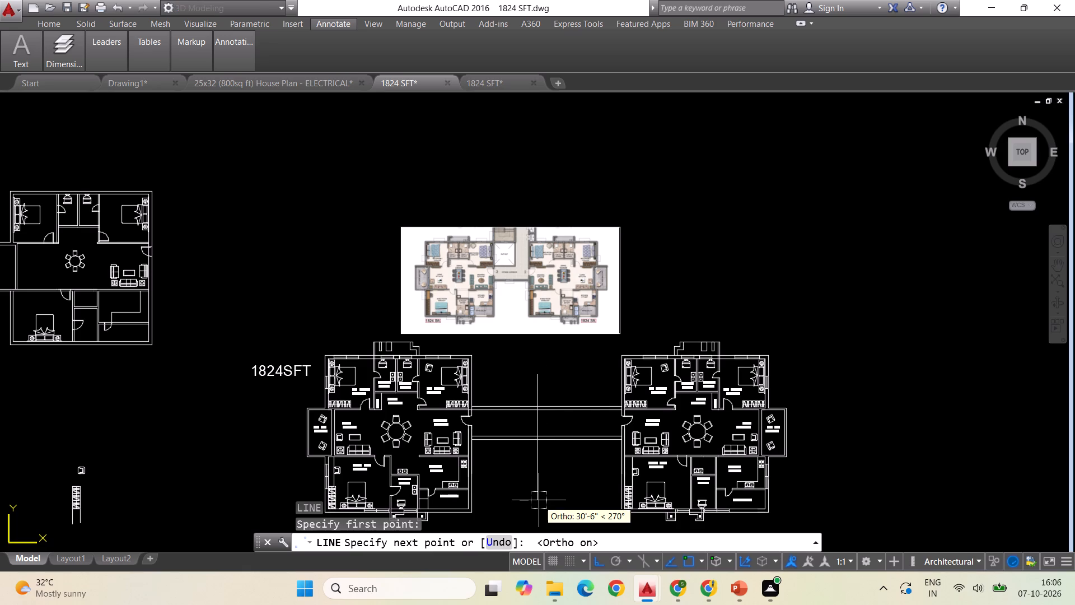
click(539, 500)
key(Escape)
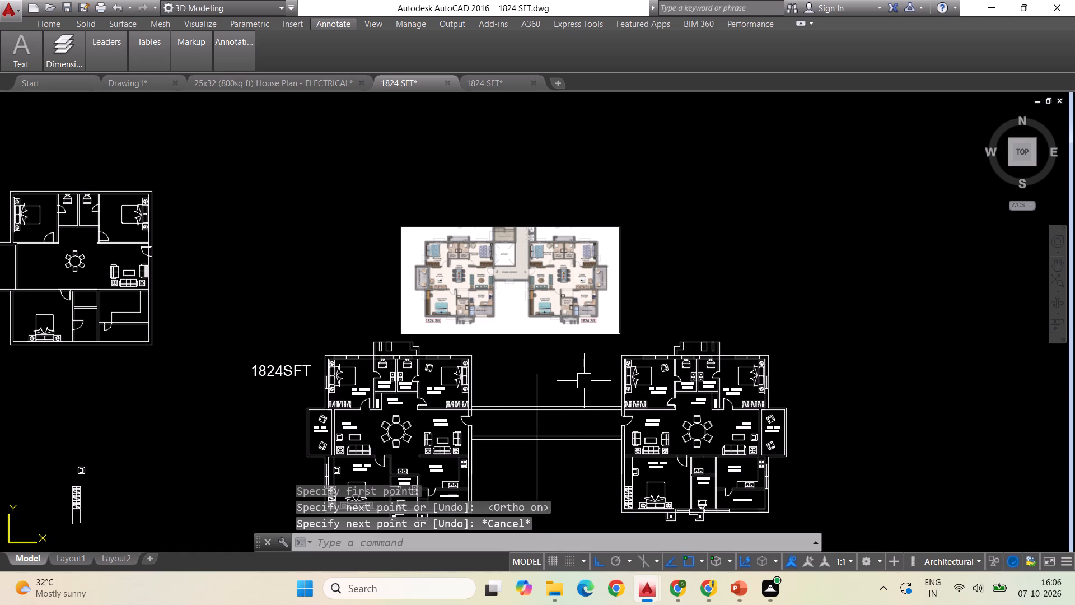
Trim the four corridor wall lines on the mirrored apartment's side of the vertical line.
key(Escape)
key(t)
key(r)
key(Escape)
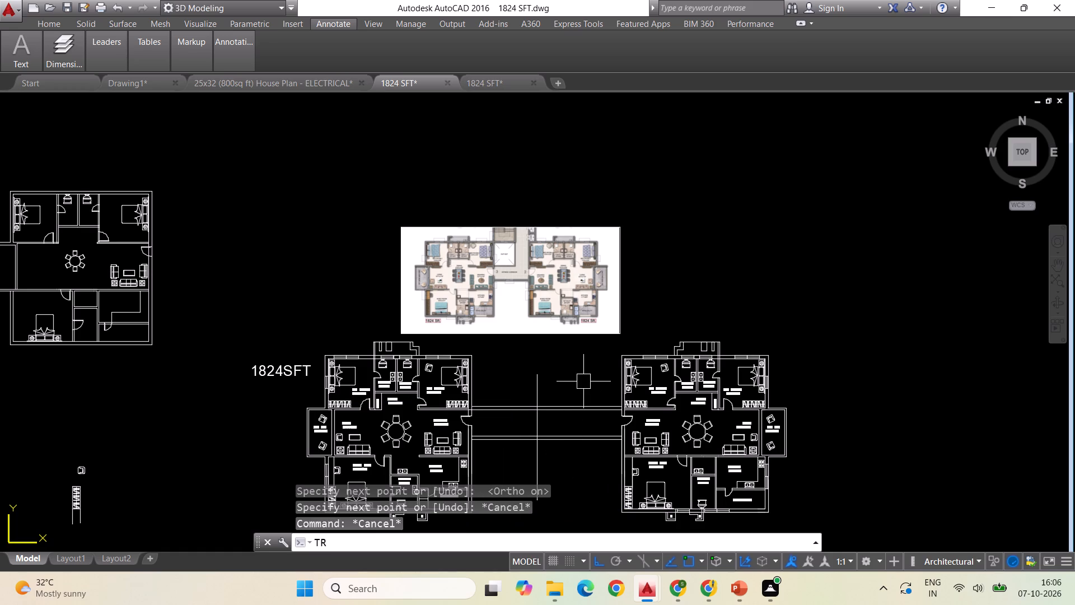
key(Escape)
text(TR)
key(Return)
key(Return)
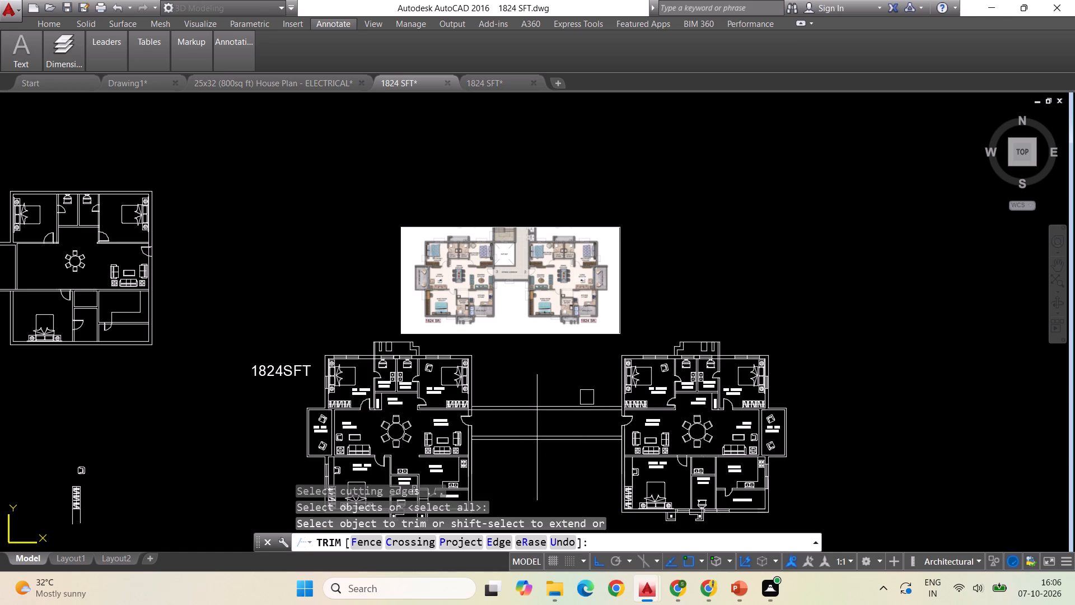
click(586, 401)
click(583, 408)
click(579, 435)
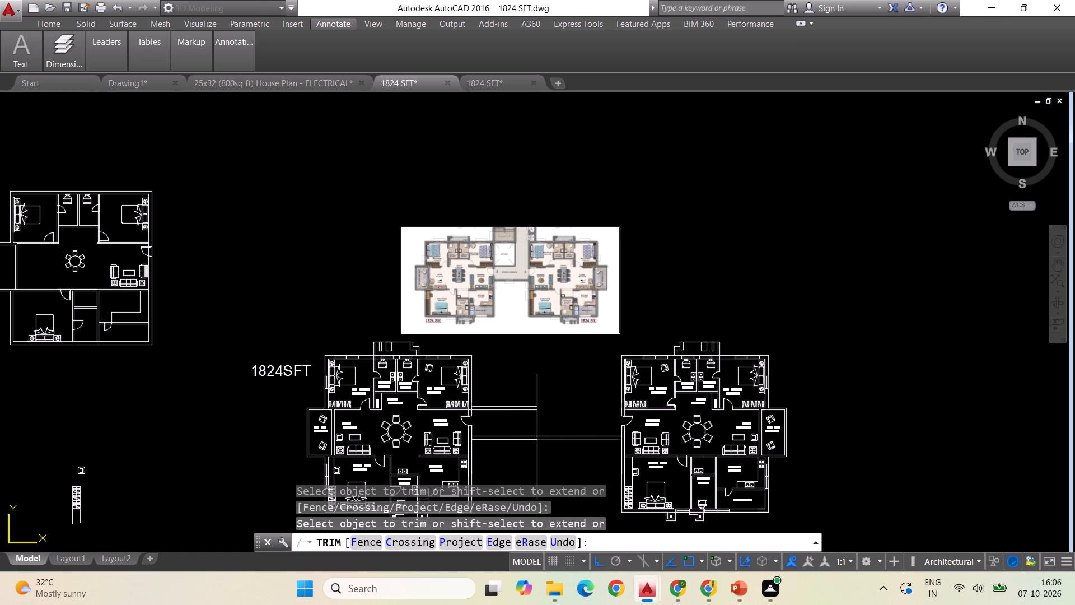
click(571, 438)
key(Escape)
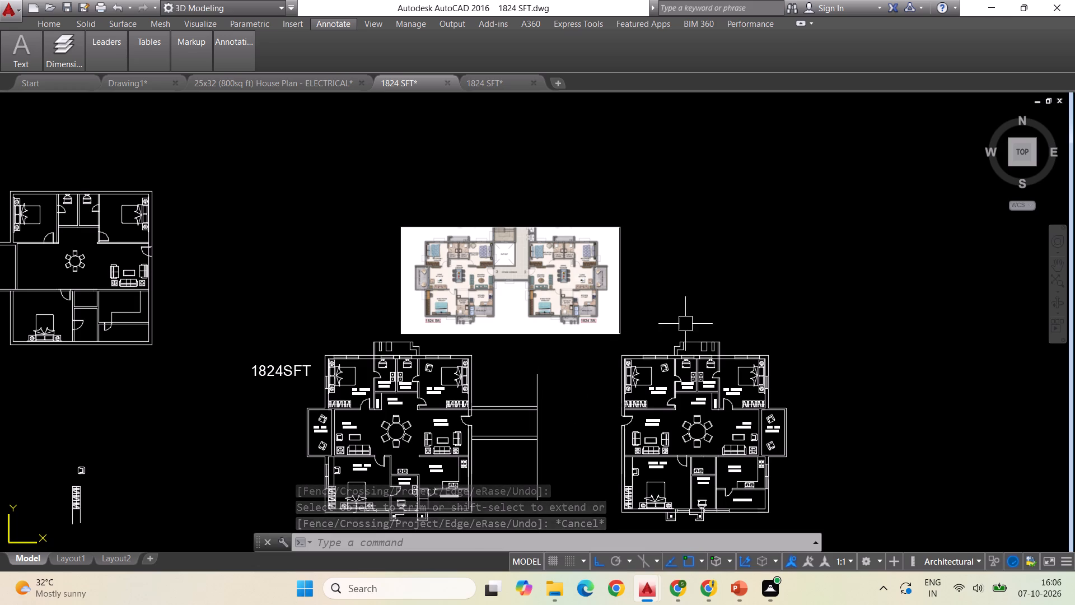
Move the whole mirrored apartment horizontally about 19'11" toward the original, close to the shortened corridor's end.
scroll(629, 329, up, 2)
scroll(609, 239, down, 2)
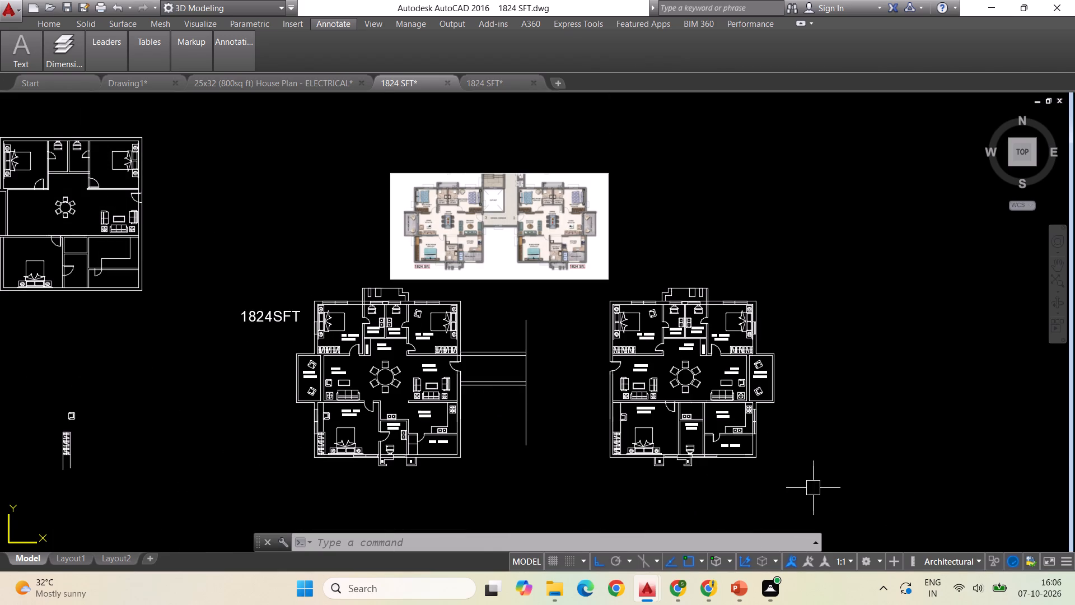
click(816, 488)
click(595, 283)
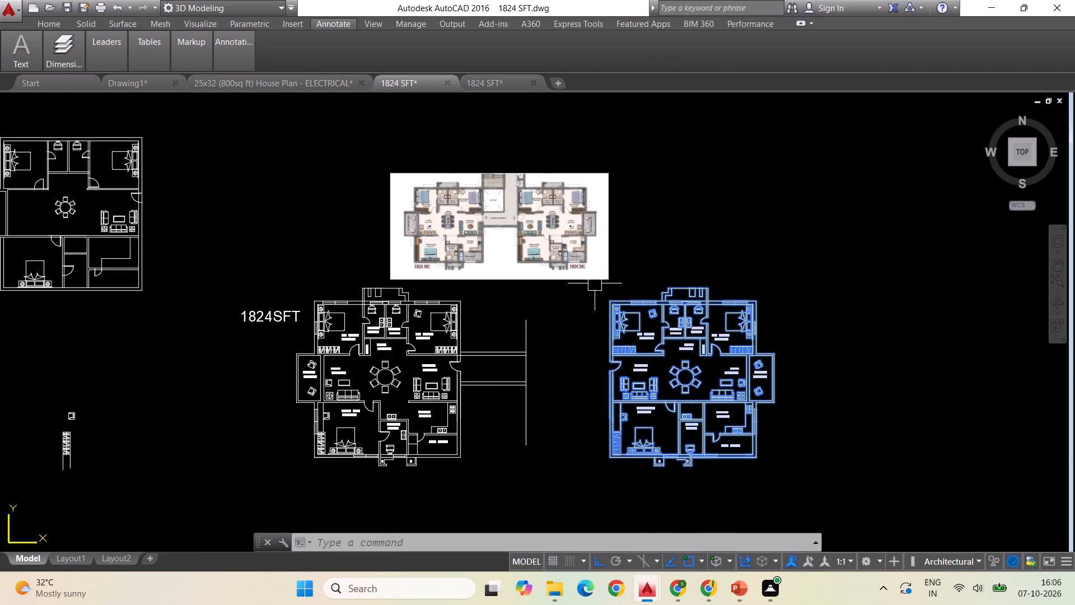
right_click(858, 408)
click(885, 199)
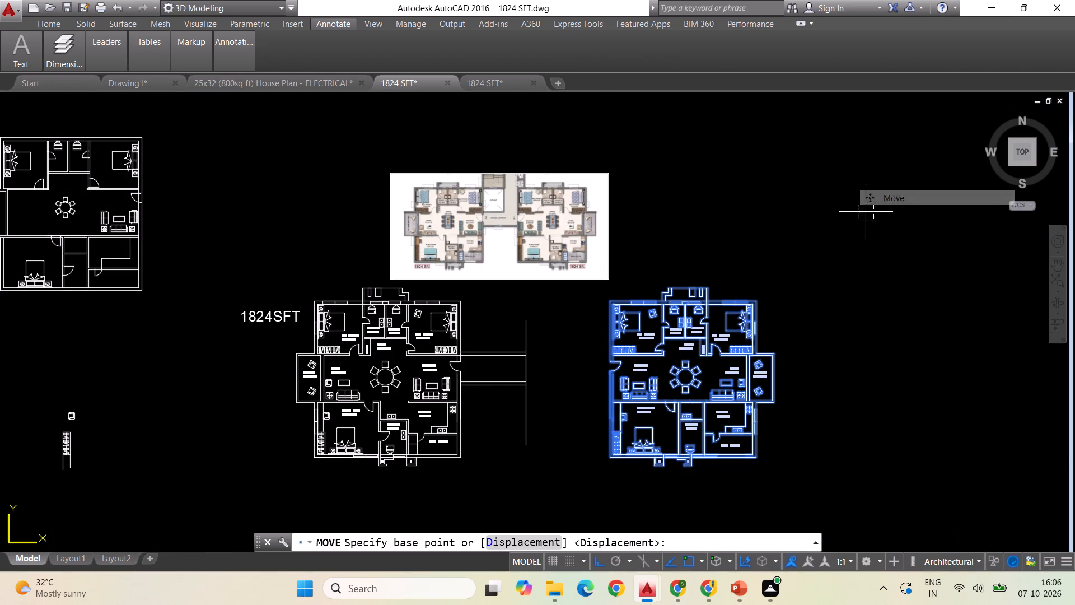
click(612, 299)
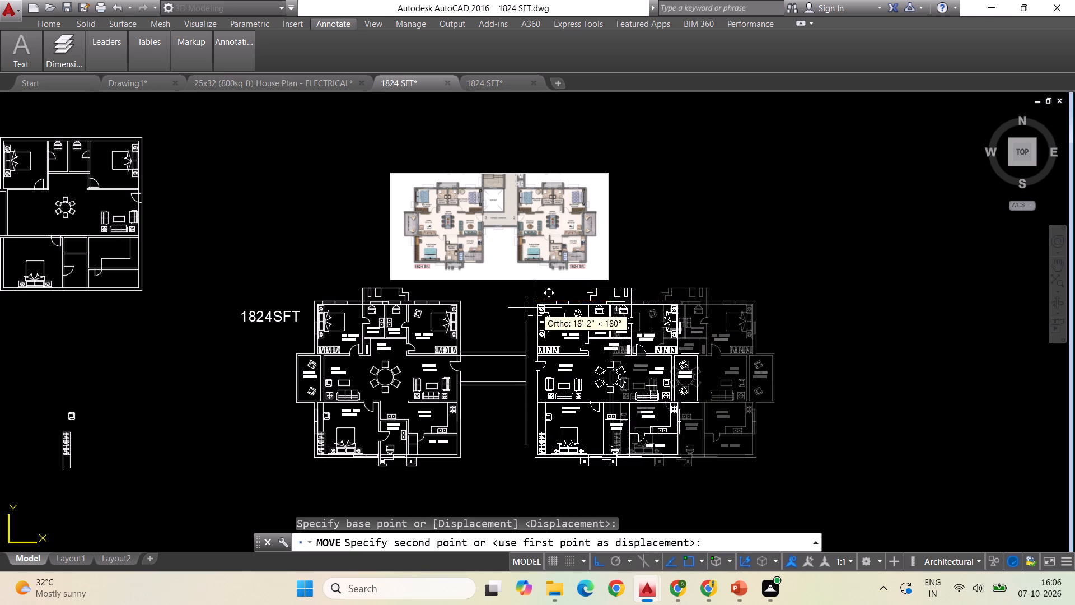
scroll(526, 309, up, 1)
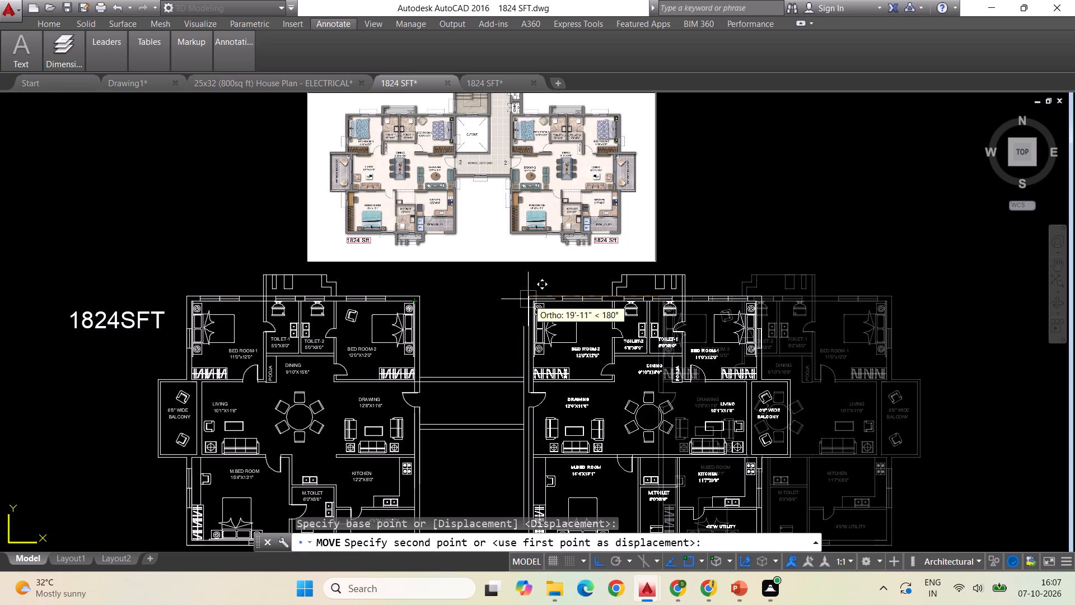
click(528, 299)
key(Escape)
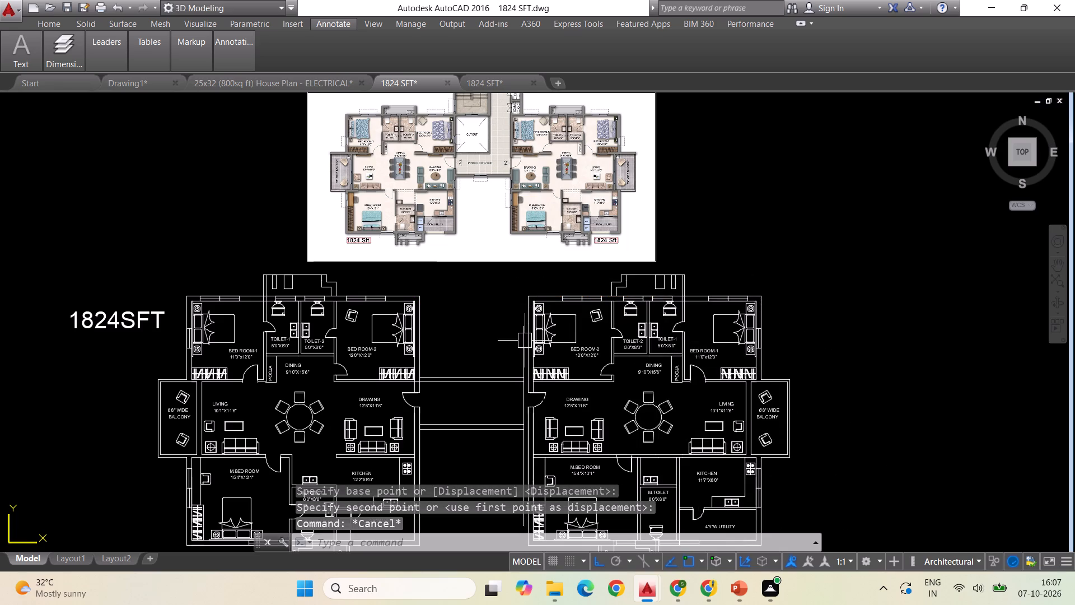
Erase the vertical line at the corridor's end.
click(524, 341)
key(Delete)
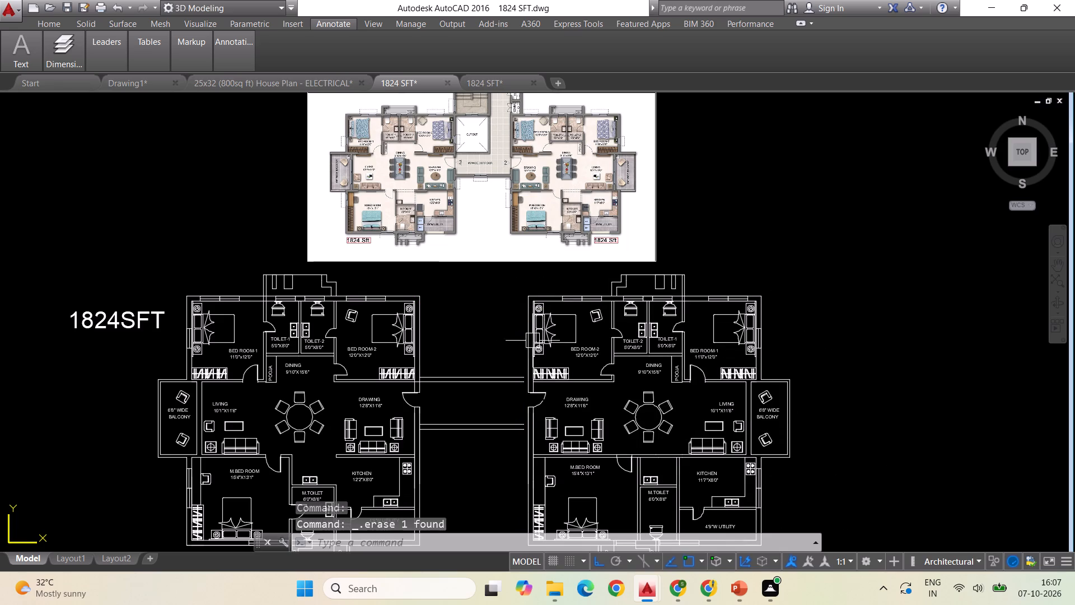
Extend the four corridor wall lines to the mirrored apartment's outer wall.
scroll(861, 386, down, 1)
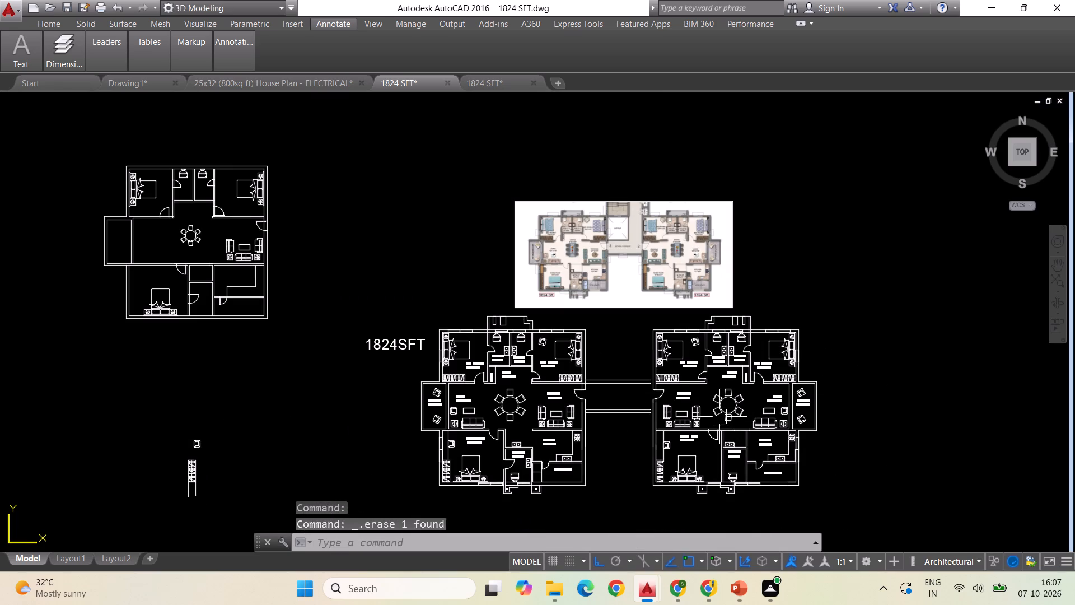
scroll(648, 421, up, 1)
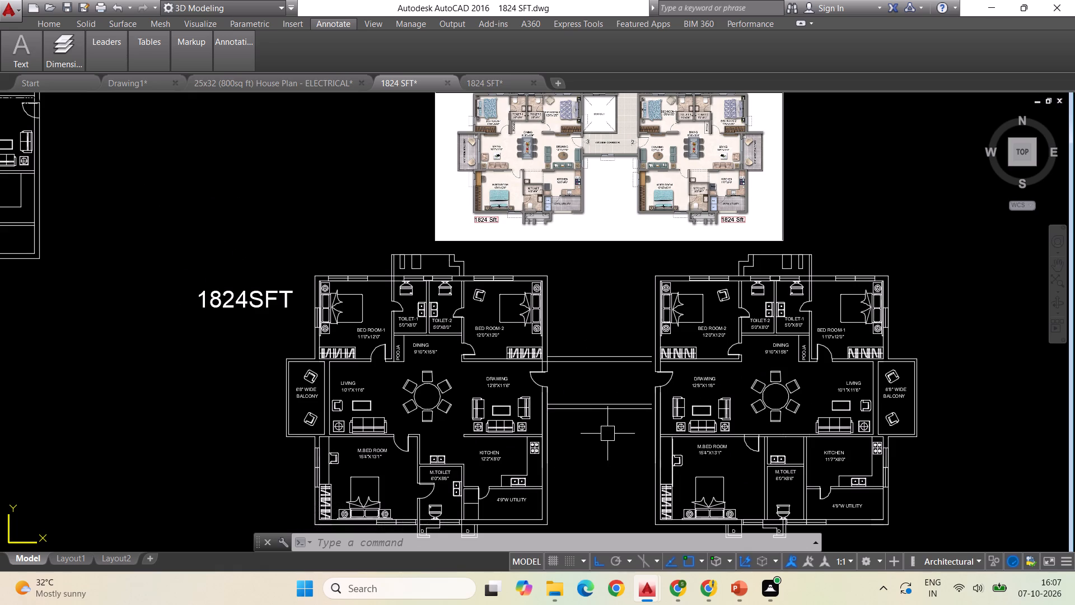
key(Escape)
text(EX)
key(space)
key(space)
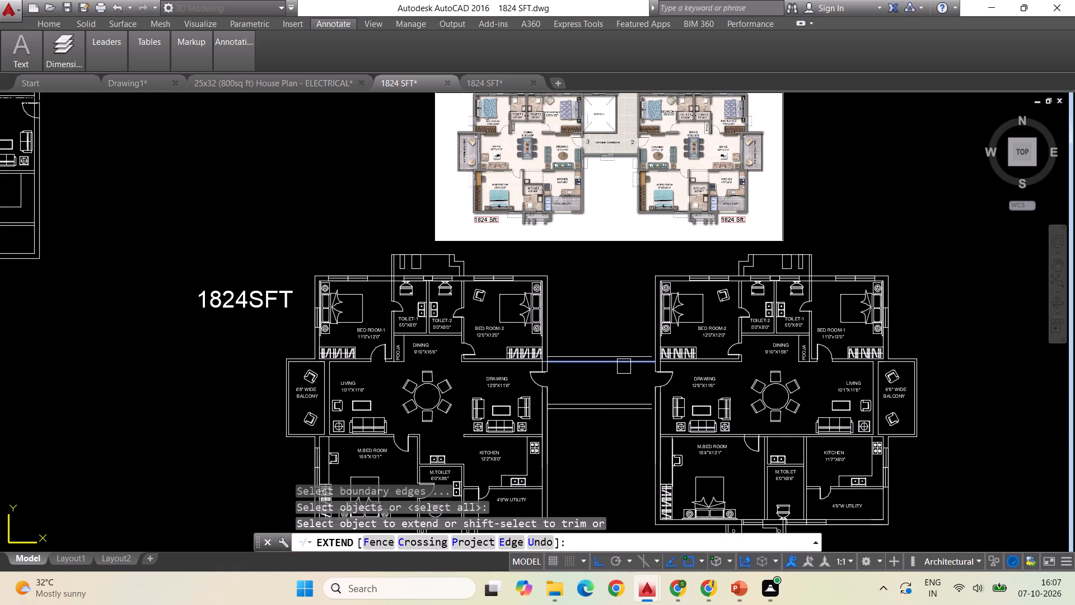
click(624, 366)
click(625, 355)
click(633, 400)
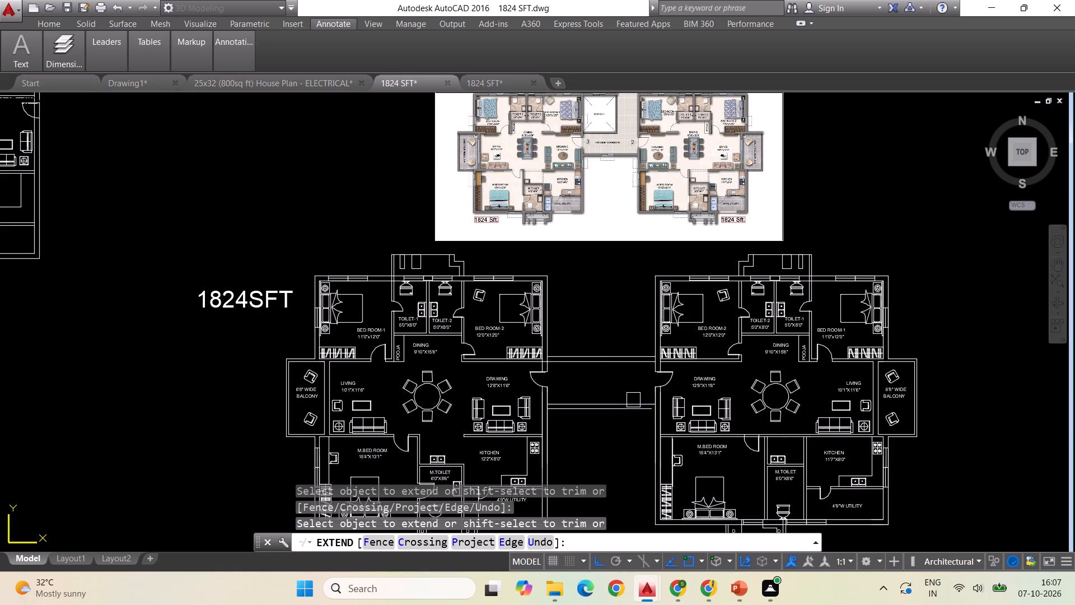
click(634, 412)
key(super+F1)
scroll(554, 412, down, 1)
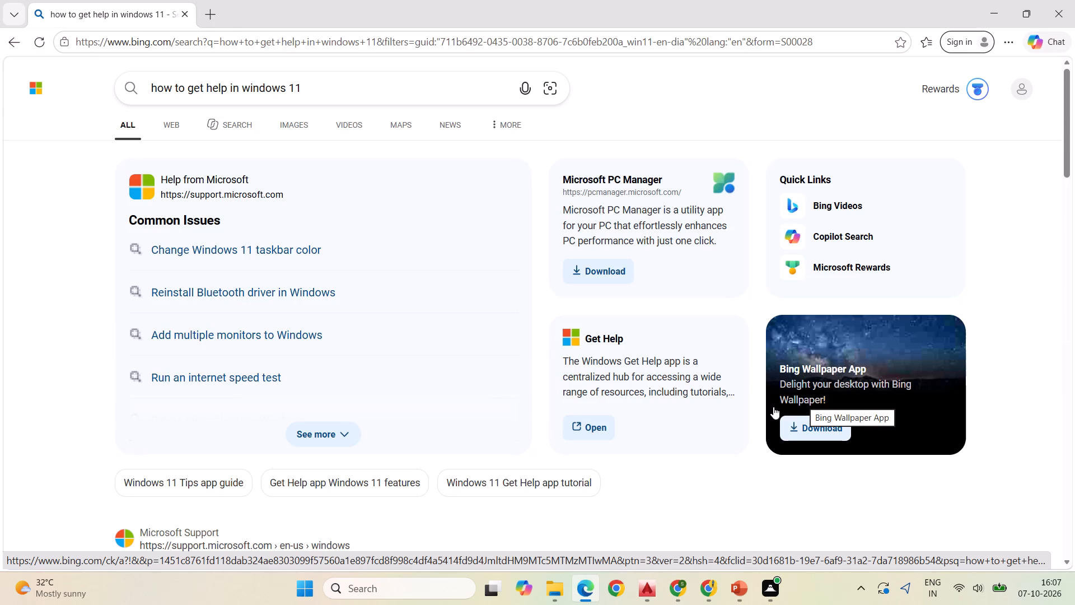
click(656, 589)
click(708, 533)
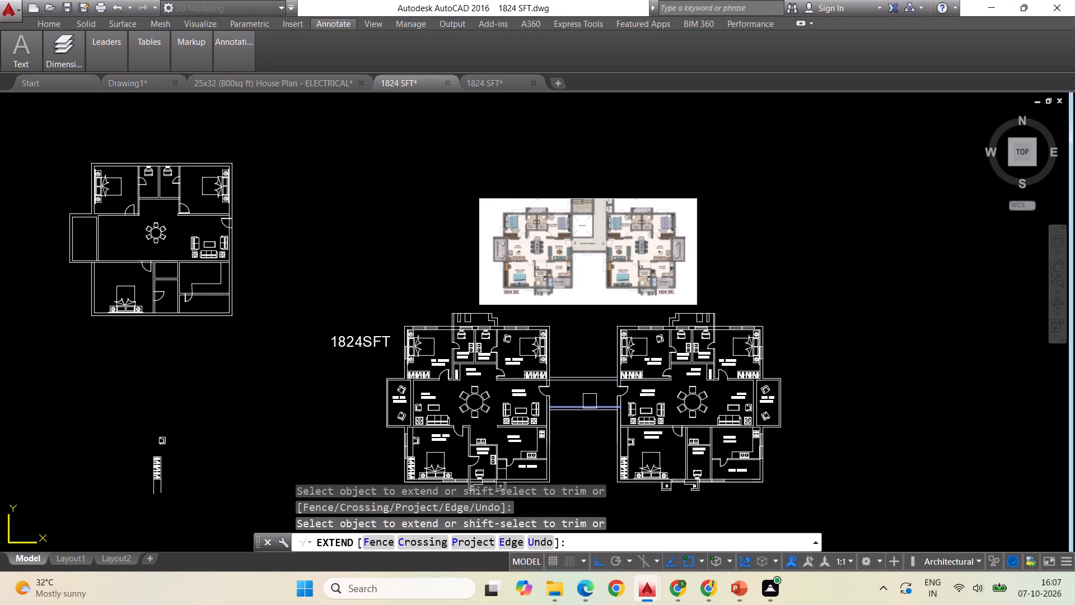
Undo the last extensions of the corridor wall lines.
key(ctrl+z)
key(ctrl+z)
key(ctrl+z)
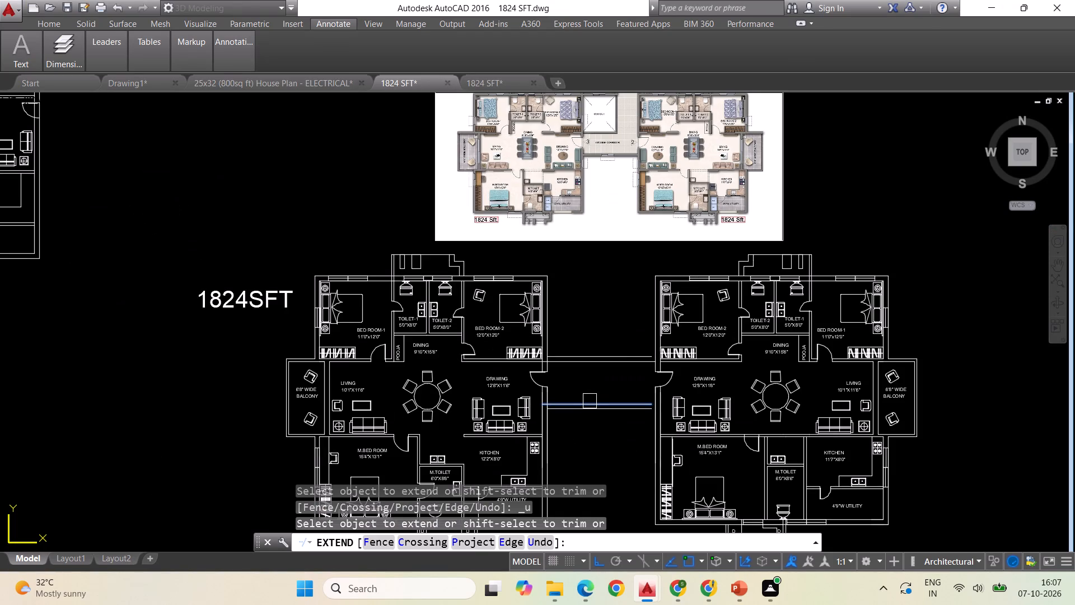
Undo the corridor wall extensions, the erasure of the vertical end line and the mirrored apartment's last move.
key(ctrl+z)
key(ctrl+z)
key(ctrl+z)
key(ctrl+z)
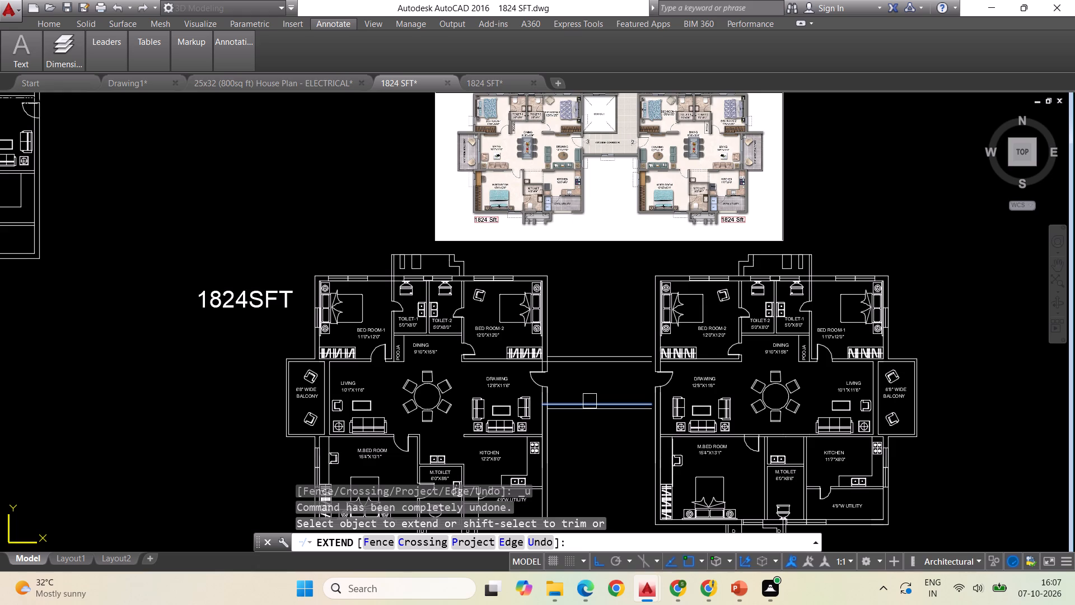
key(ctrl+z)
key(ctrl+z)
key(ctrl+z)
key(ctrl+z)
key(ctrl+z)
key(ctrl+z)
key(ctrl+z)
key(ctrl+z)
key(Escape)
key(ctrl+z)
key(ctrl+z)
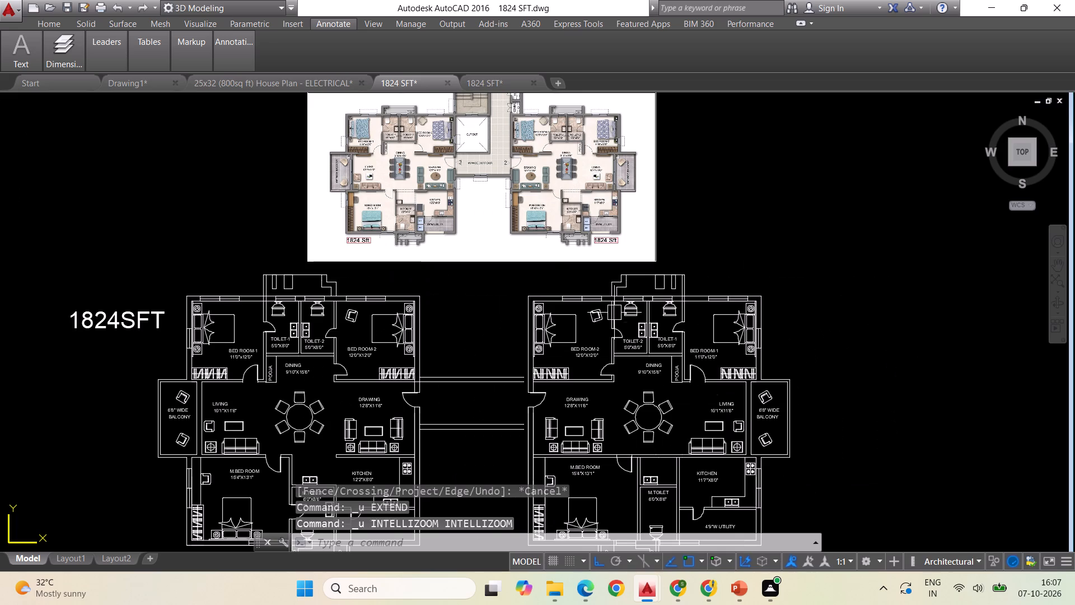
key(ctrl+z)
key(ctrl+z)
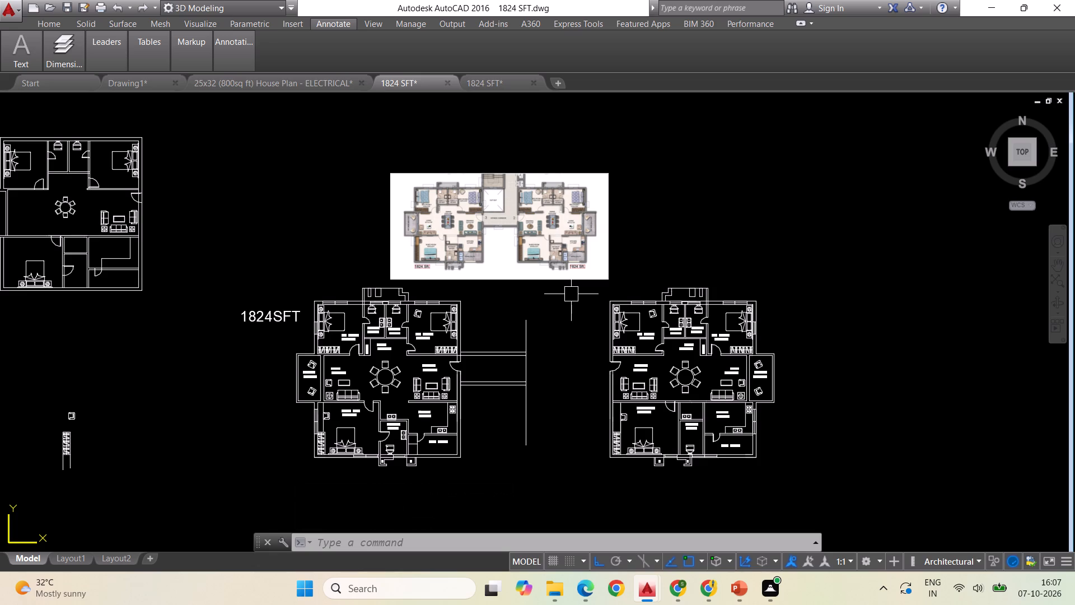
Offset the vertical line at the corridor's end 6'6" toward the mirrored apartment.
key(o)
key(Return)
text(6'6")
key(Return)
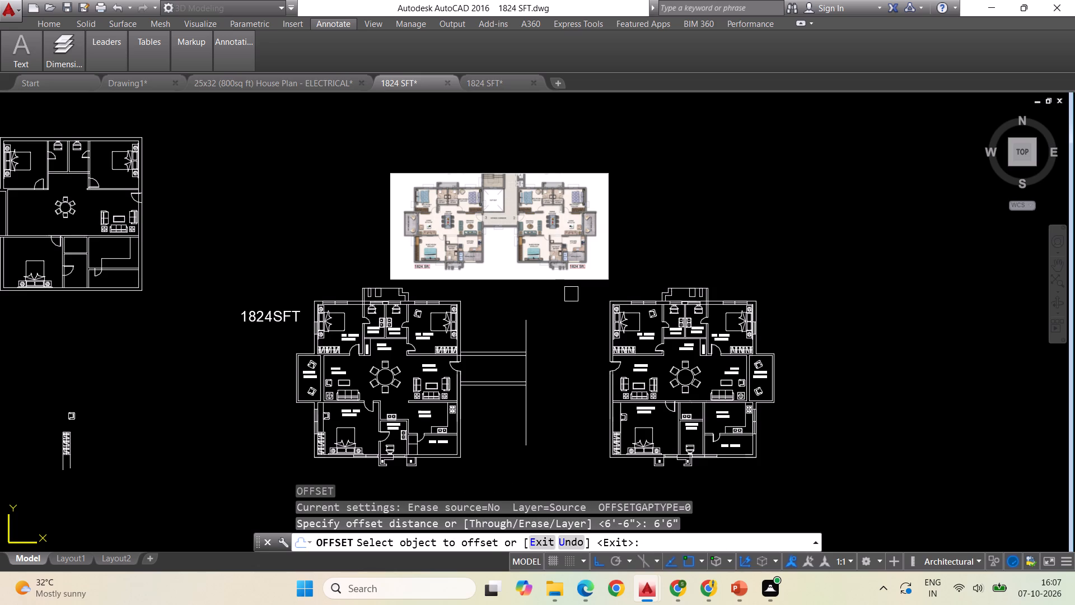
click(524, 336)
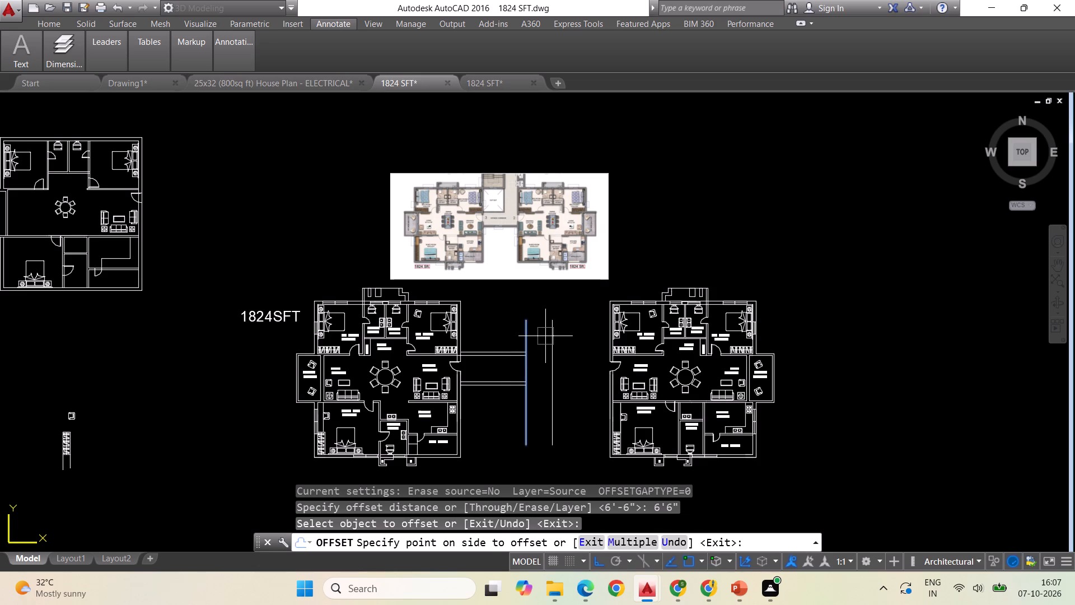
click(545, 336)
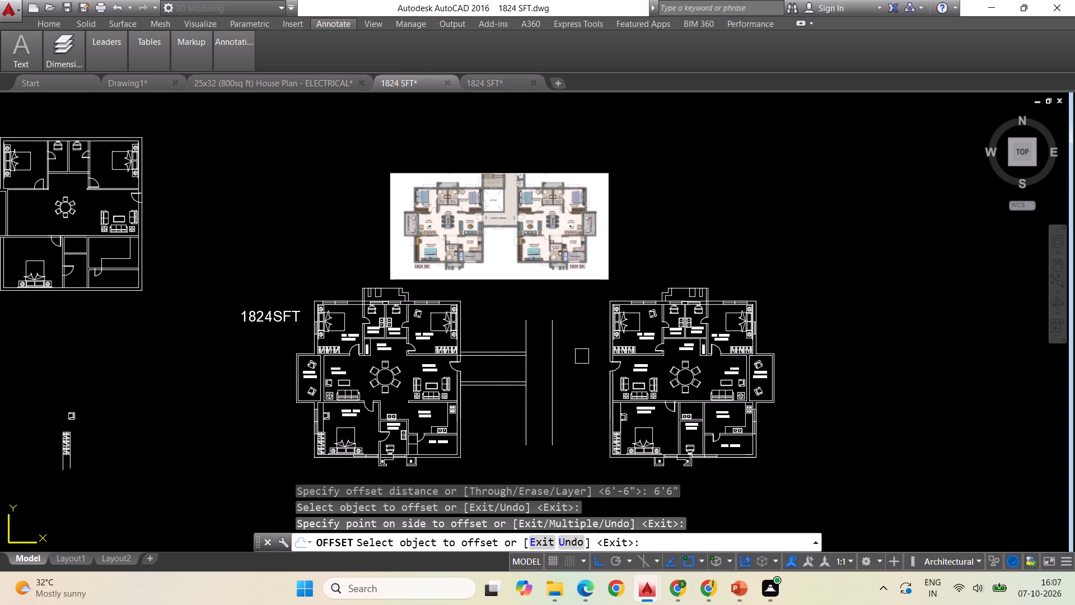
key(space)
Offset the two vertical lines 9" outward, one toward the mirrored apartment and the other toward the original apartment.
key(space)
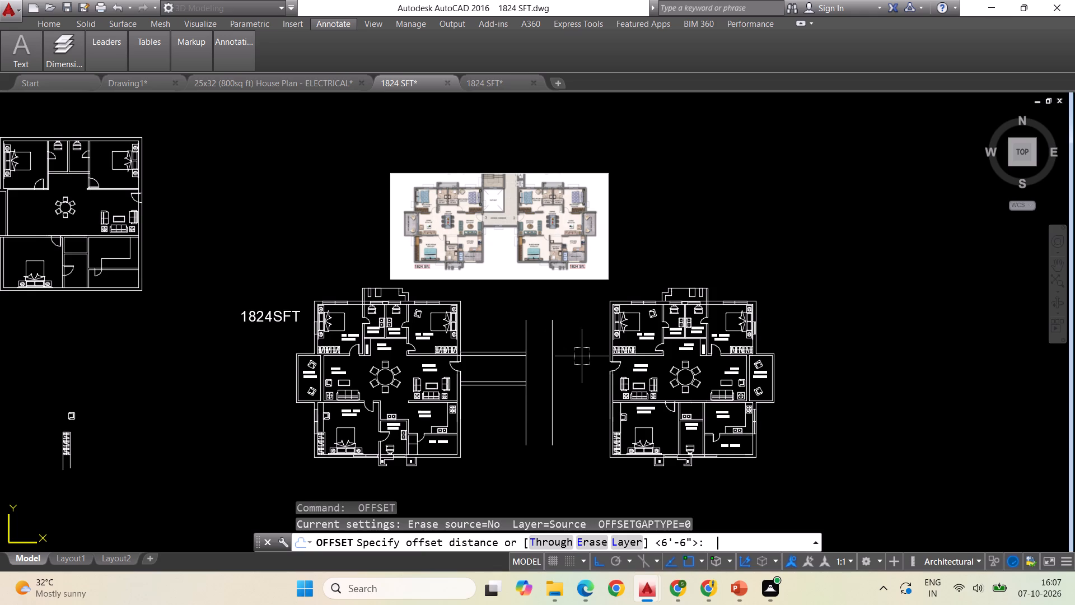
text(9")
key(Return)
click(551, 354)
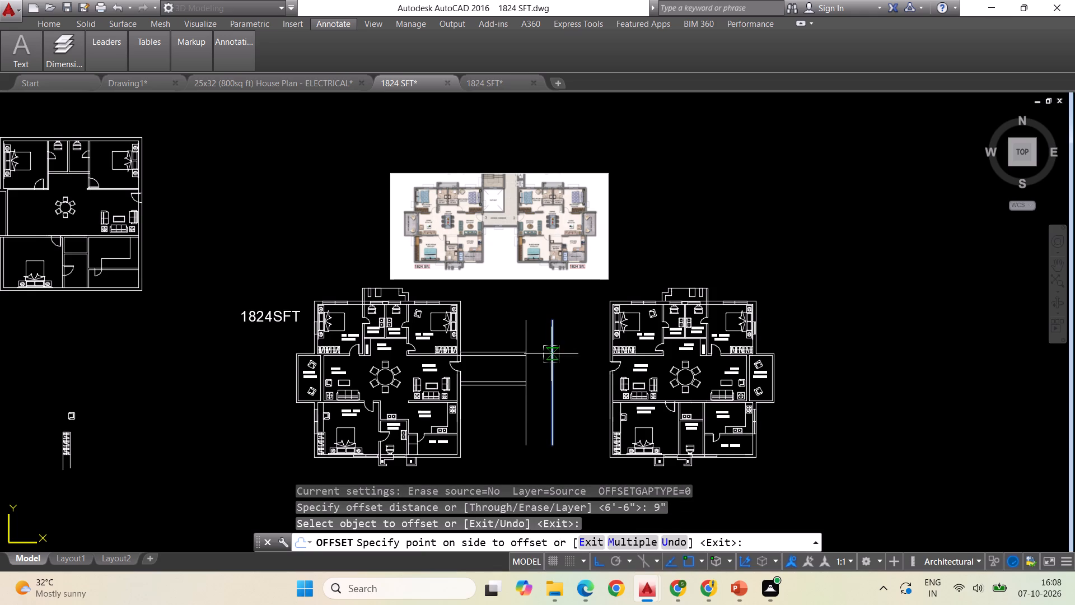
click(573, 362)
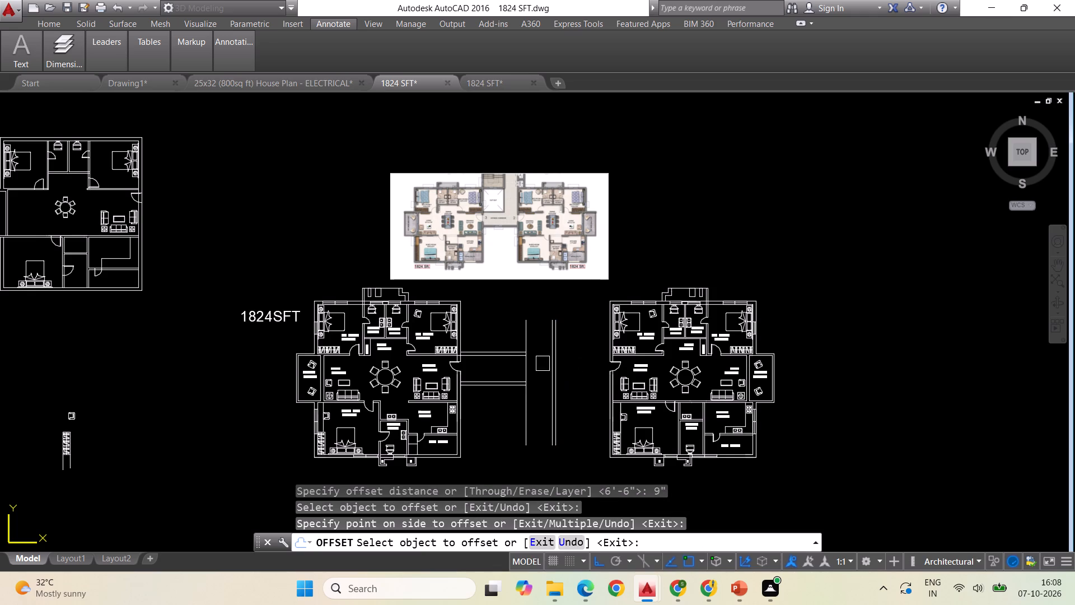
scroll(488, 212, up, 2)
scroll(455, 208, down, 1)
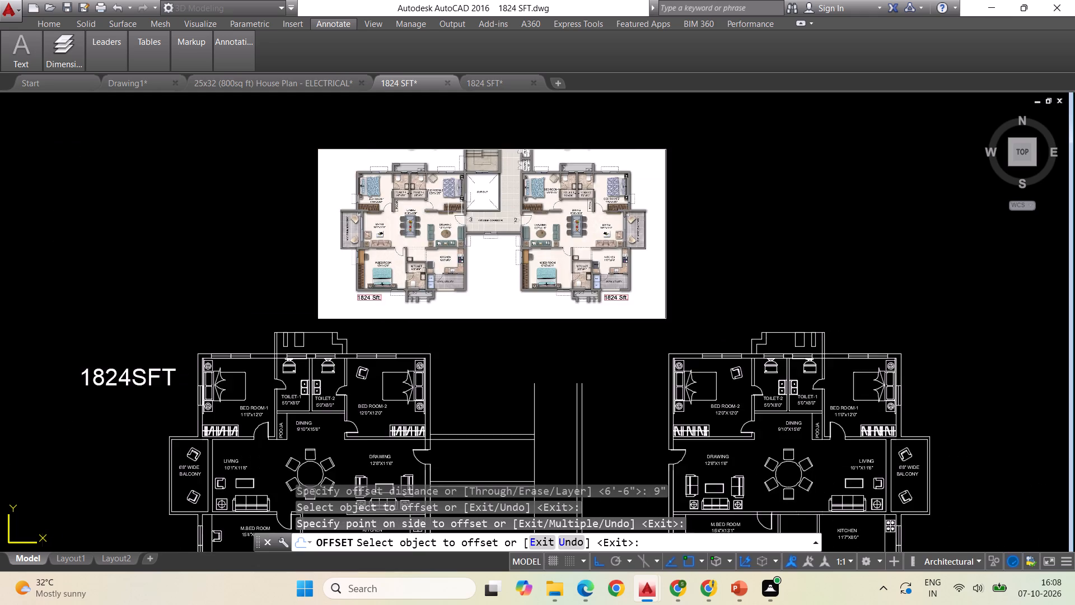
scroll(455, 208, down, 1)
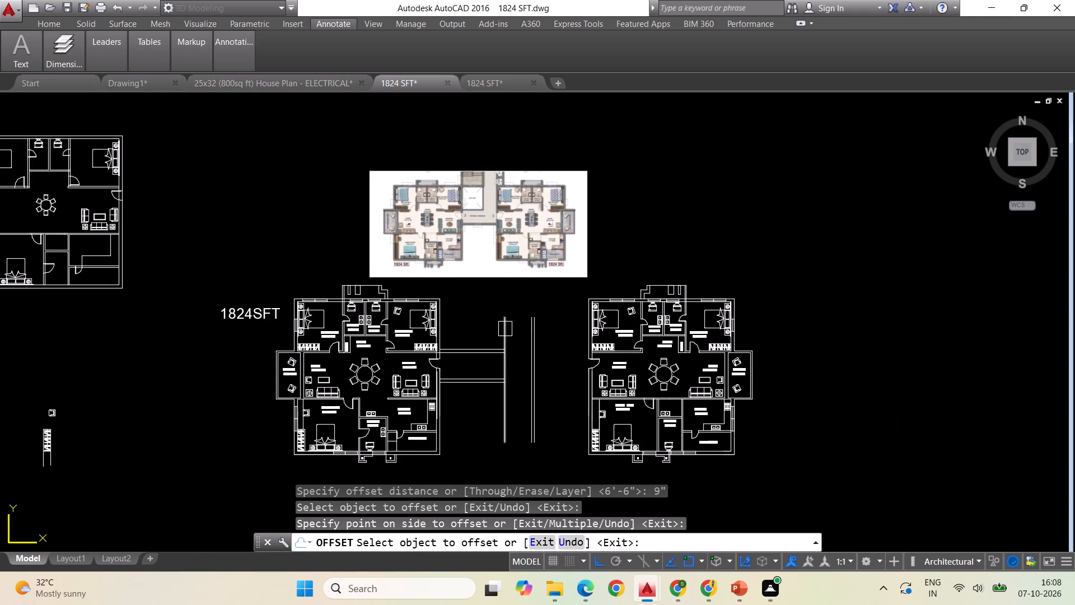
scroll(505, 329, up, 1)
click(510, 333)
click(487, 332)
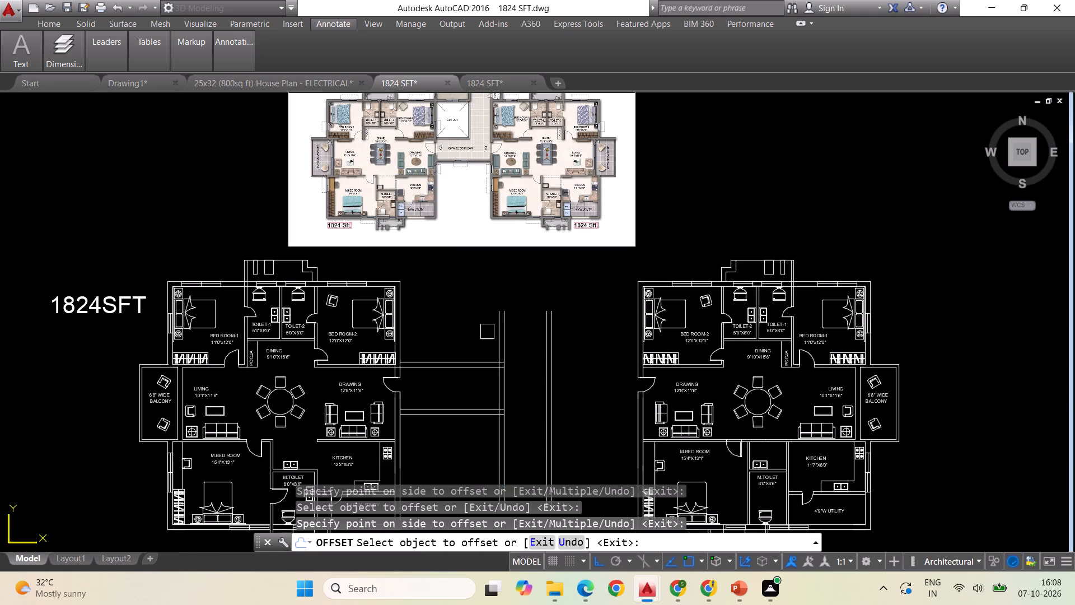
scroll(484, 327, down, 2)
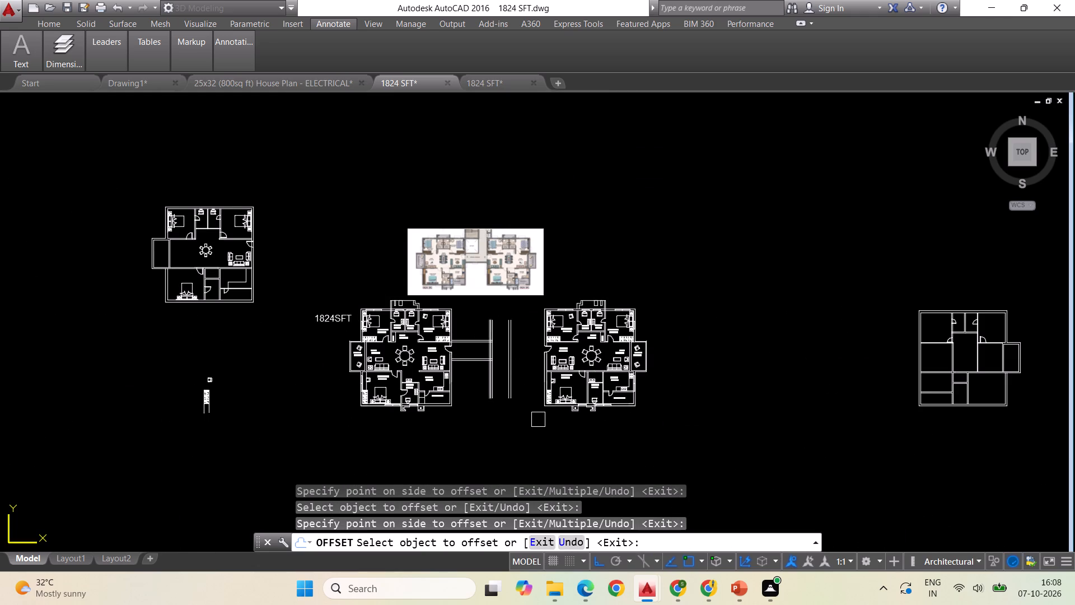
key(Escape)
key(Escape)
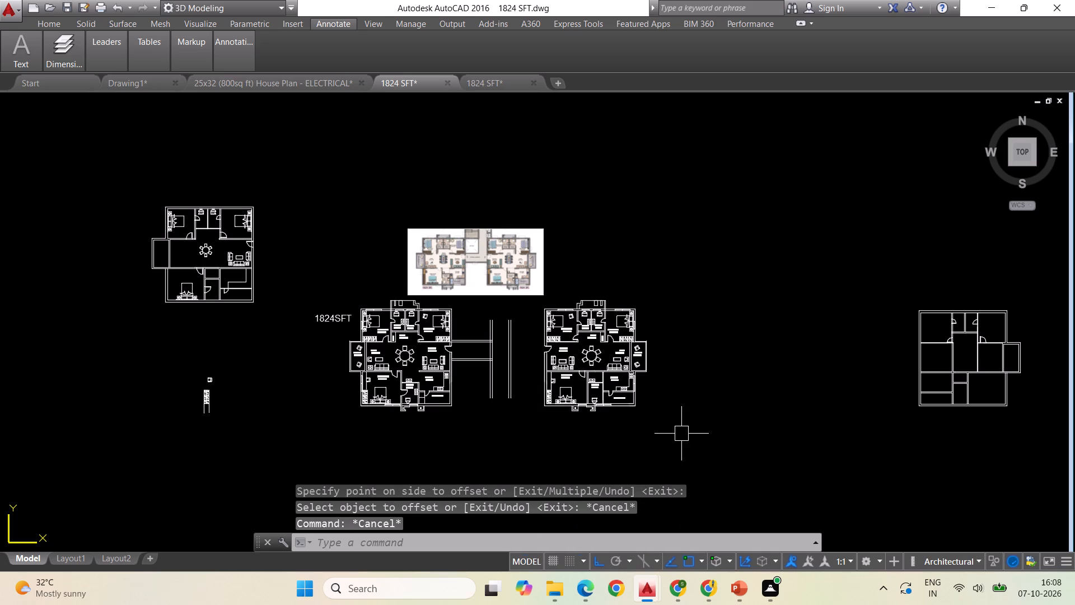
Move the reference floor plan image straight up, away from the two apartments.
scroll(543, 300, up, 1)
click(537, 295)
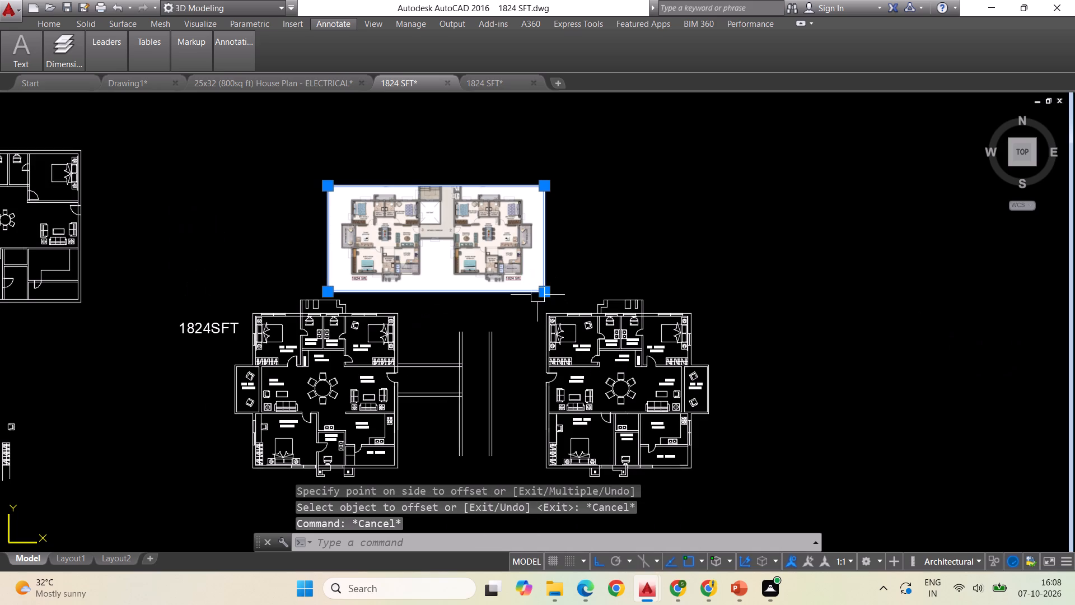
right_click(537, 295)
click(564, 318)
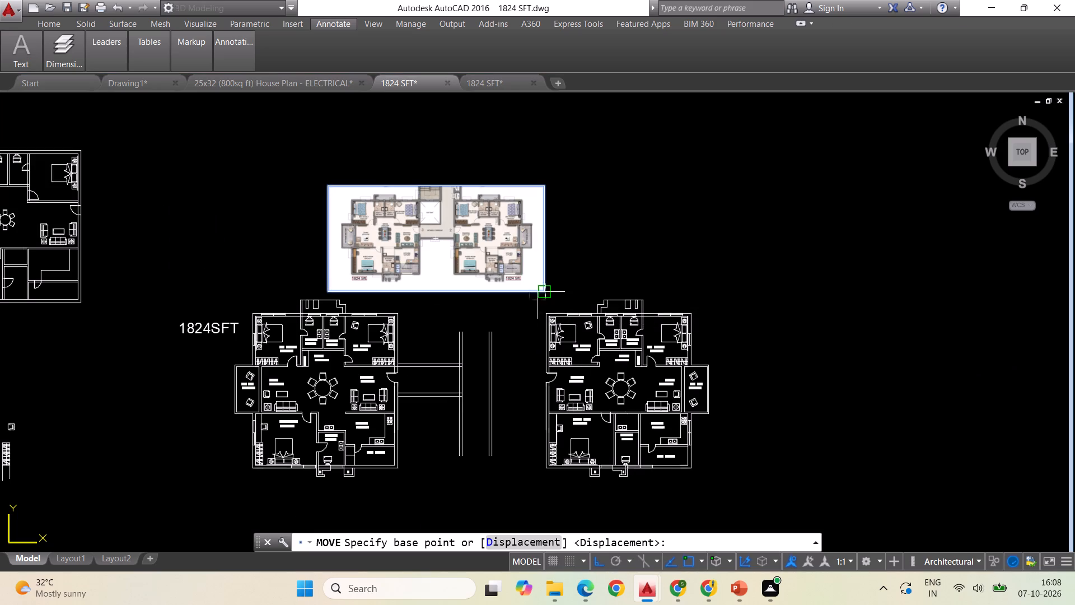
click(543, 291)
click(544, 237)
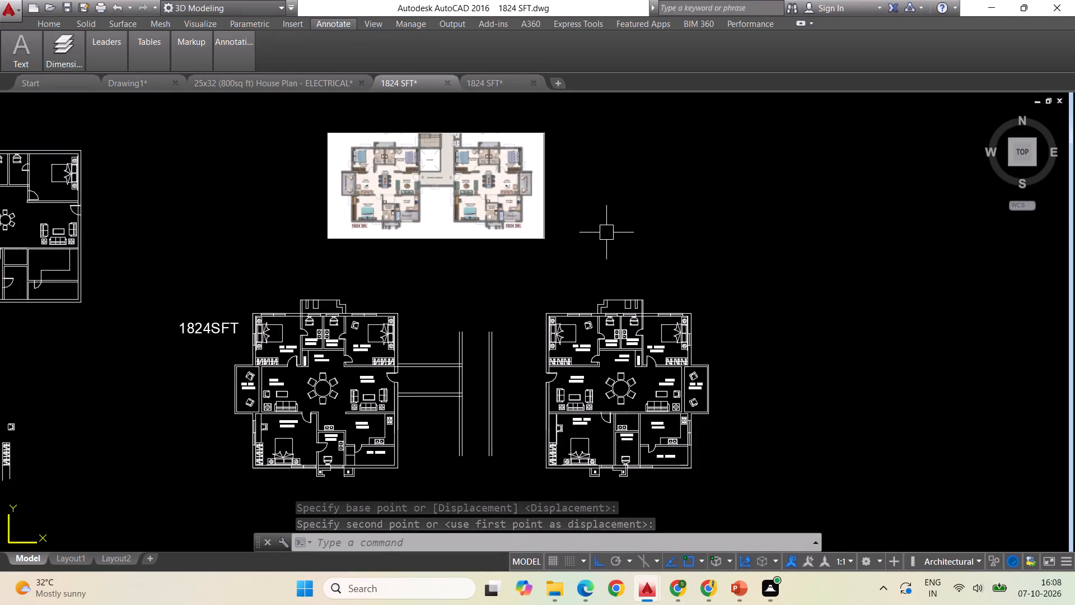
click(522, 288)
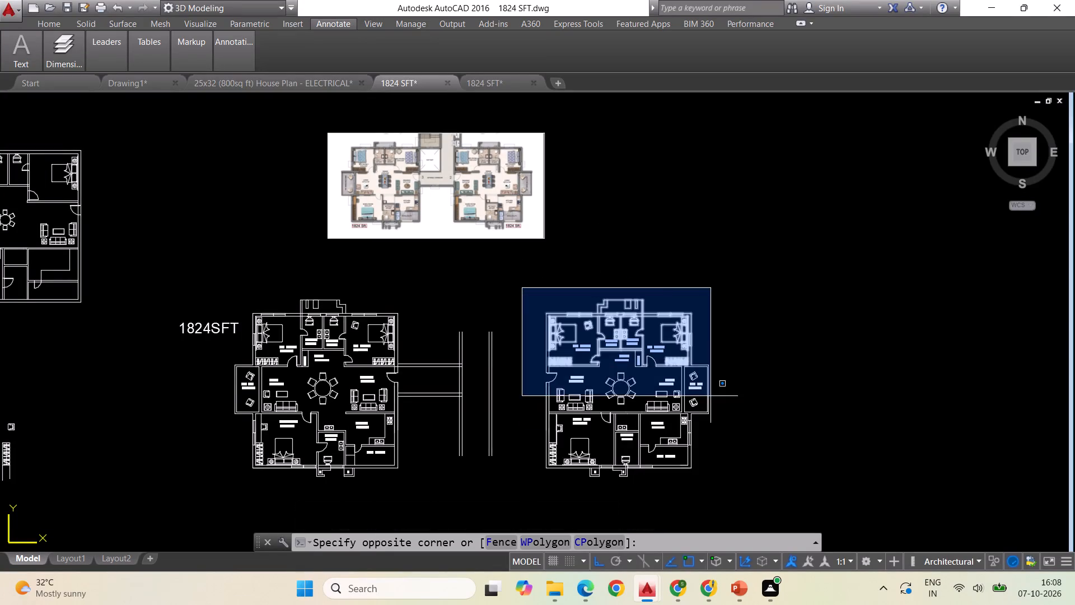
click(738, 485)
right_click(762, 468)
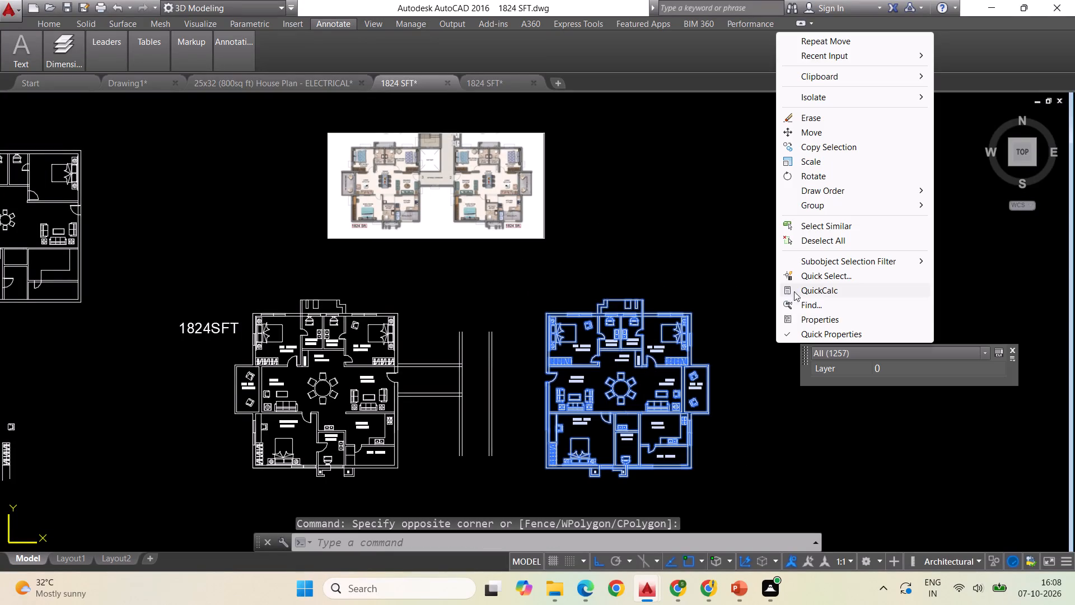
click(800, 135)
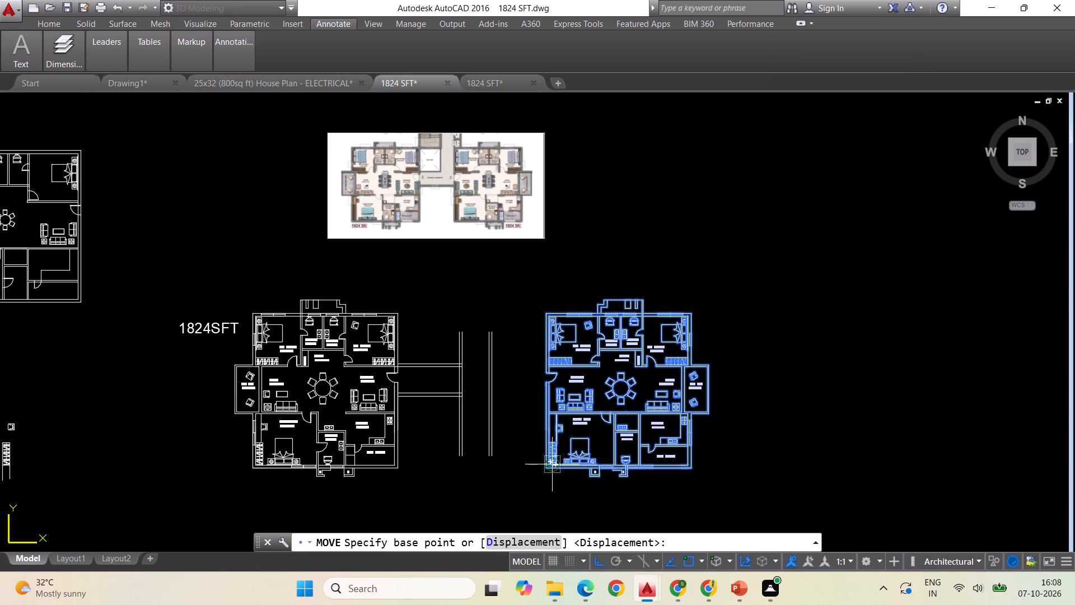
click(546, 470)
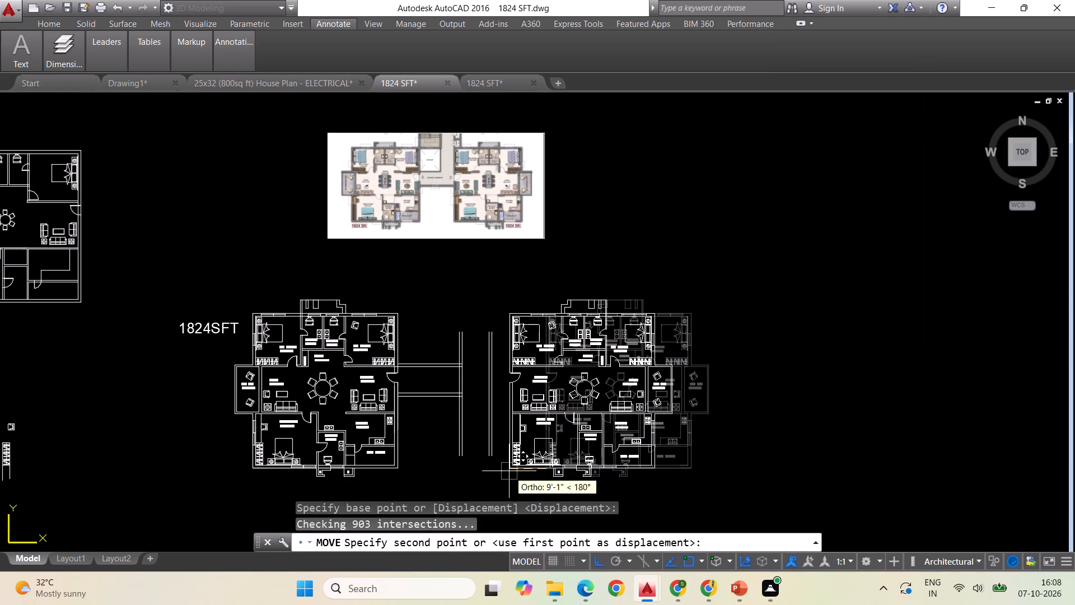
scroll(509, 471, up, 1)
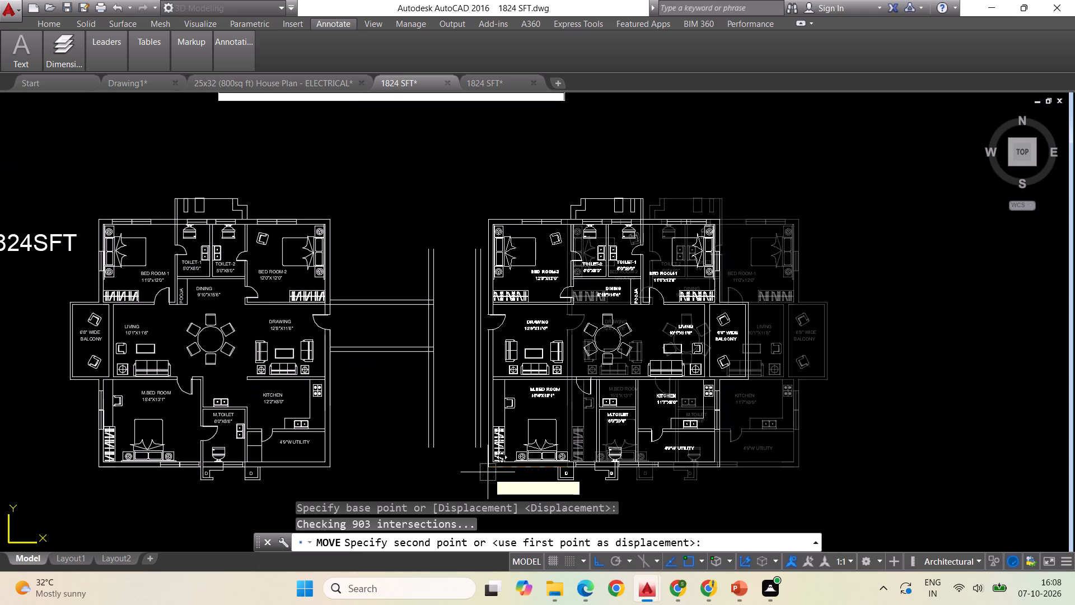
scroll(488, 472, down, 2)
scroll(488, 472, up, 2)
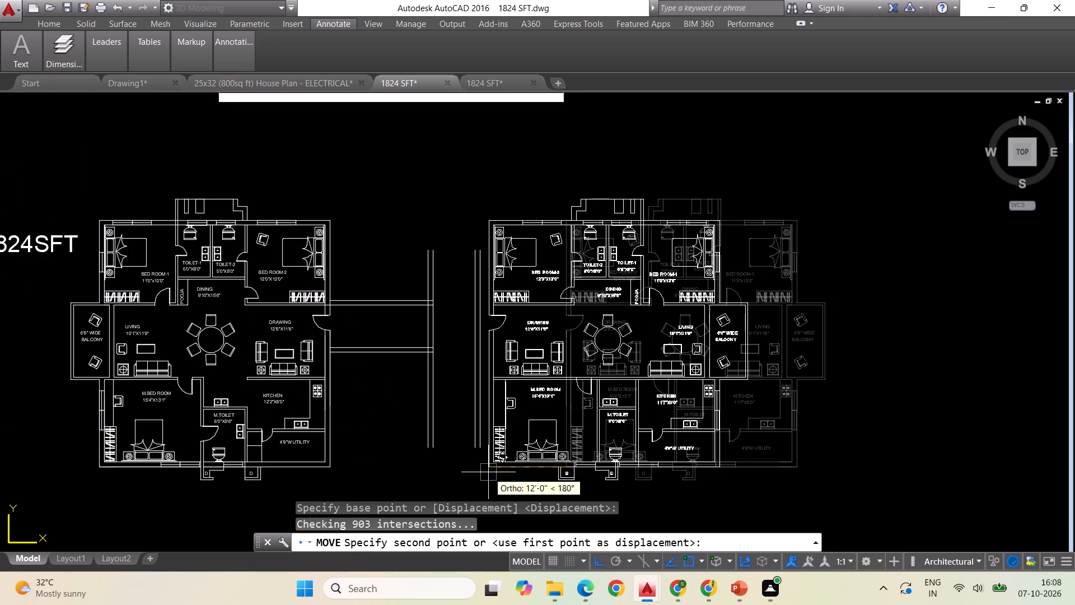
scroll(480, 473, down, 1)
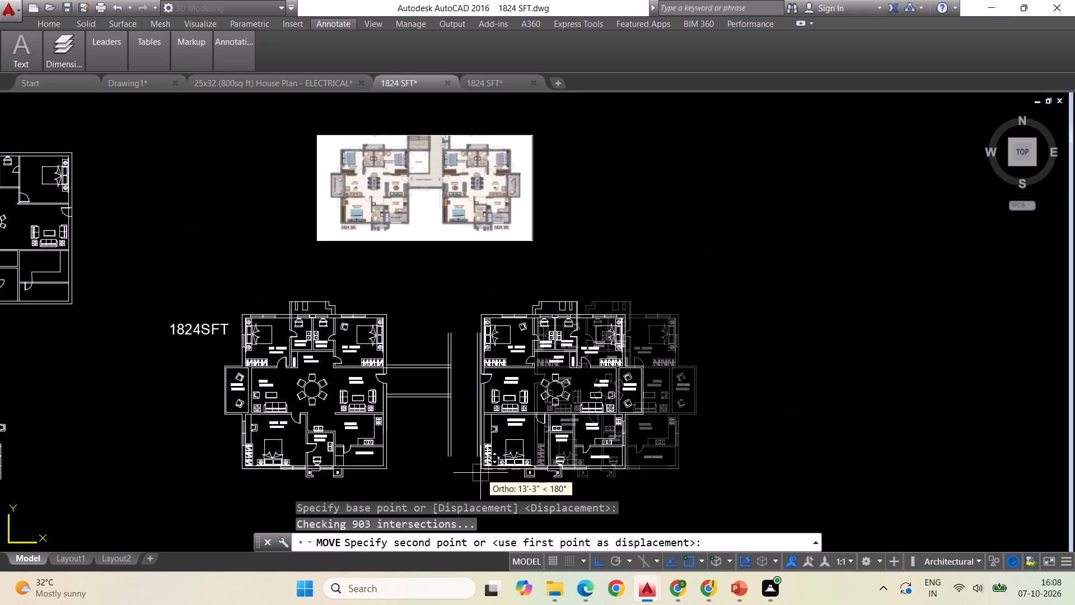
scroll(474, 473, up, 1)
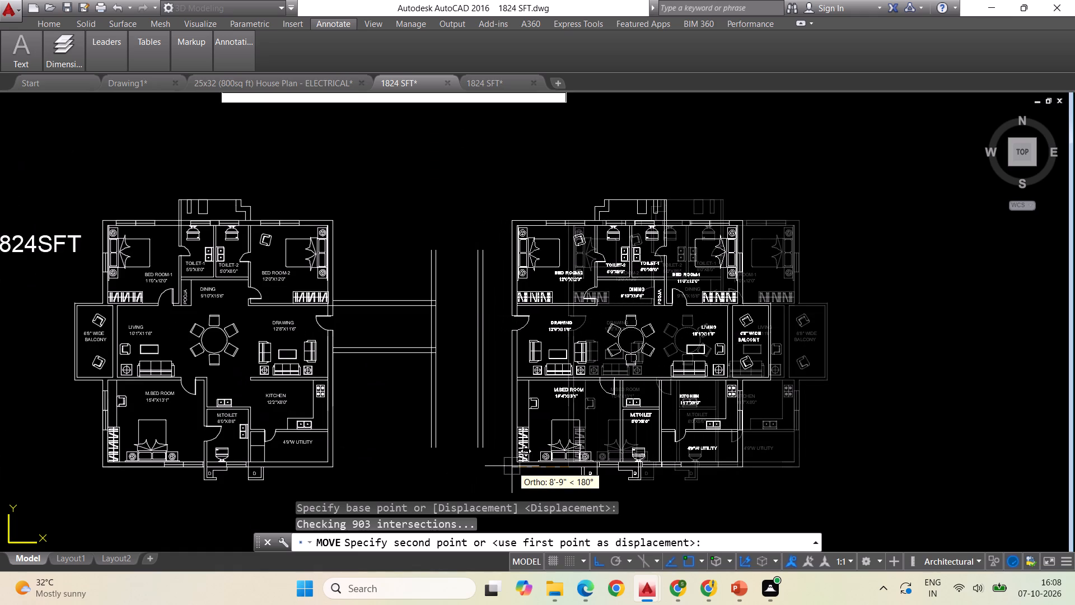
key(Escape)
Erase the outermost vertical line on the mirrored apartment's side of the corridor.
click(487, 416)
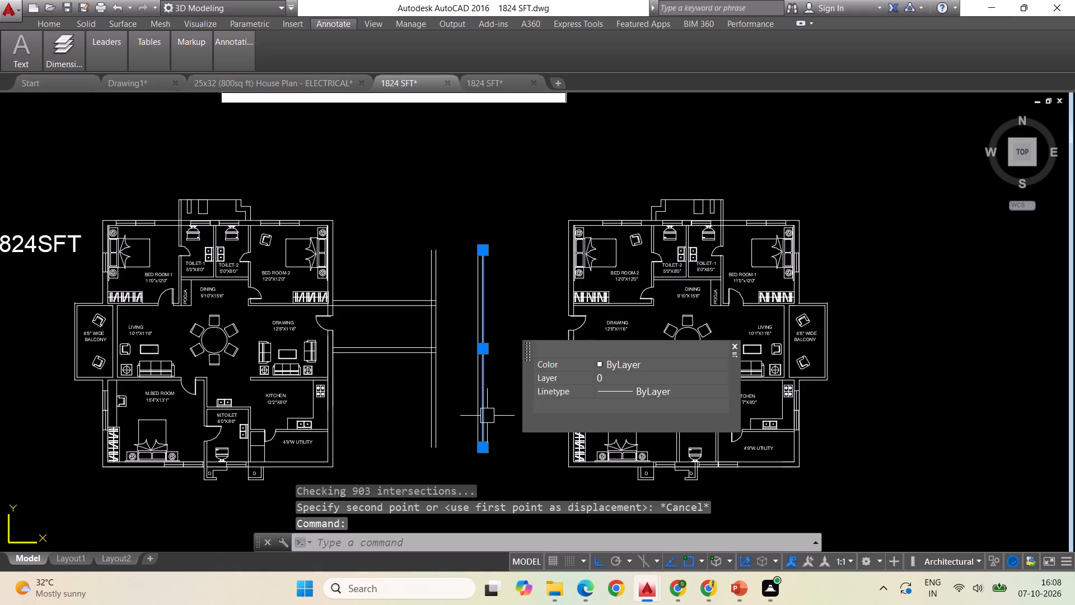
key(Delete)
Move the whole mirrored apartment horizontally about 14' toward the original, aligning its outer wall with the remaining single vertical line.
drag(878, 493, 866, 471)
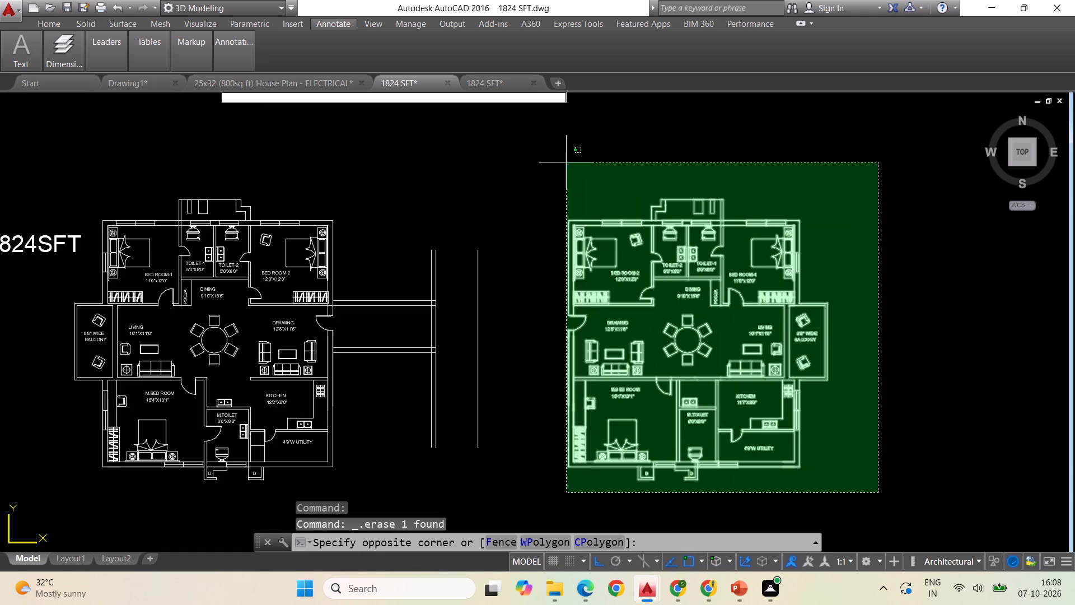
click(557, 161)
right_click(557, 161)
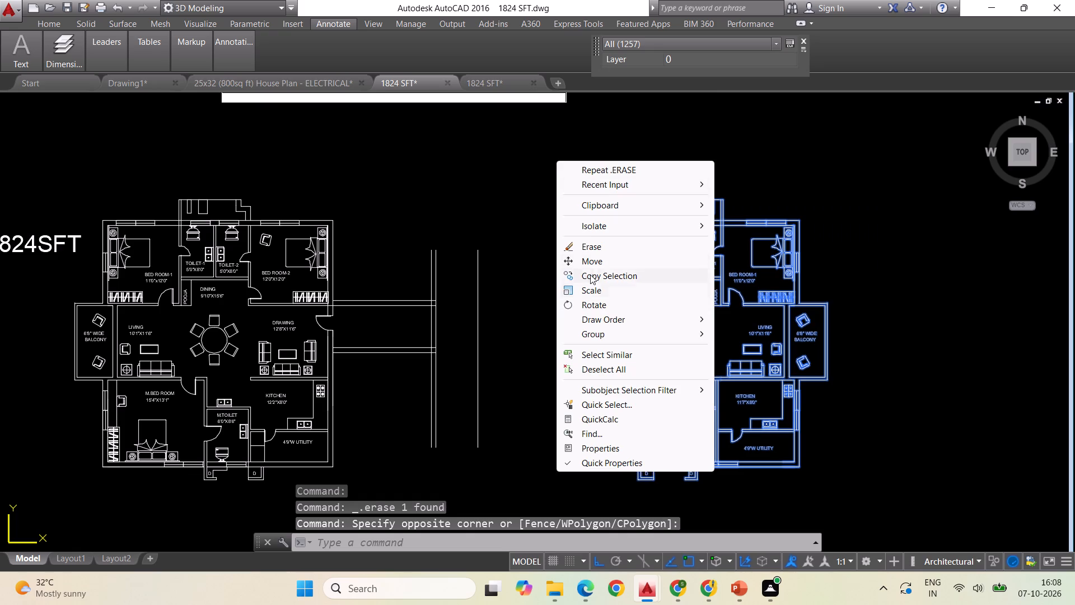
click(587, 264)
click(571, 466)
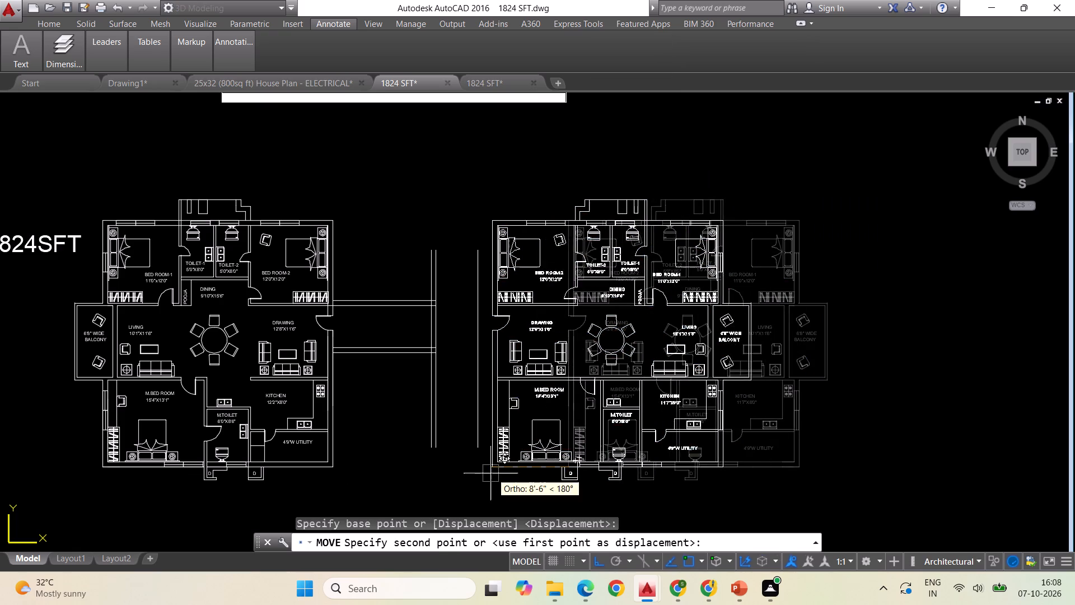
scroll(479, 474, up, 1)
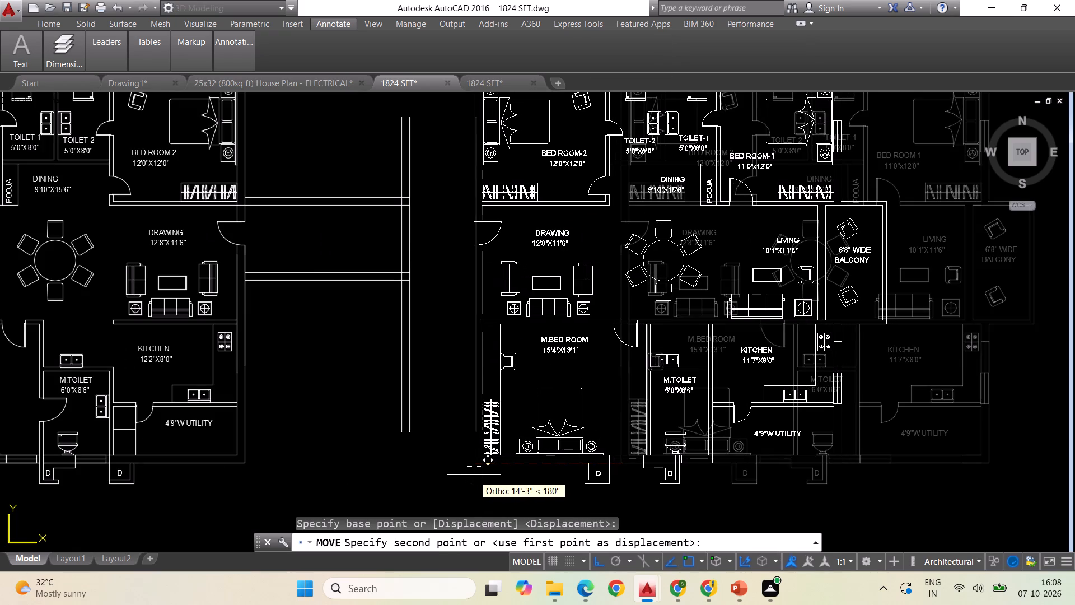
click(476, 475)
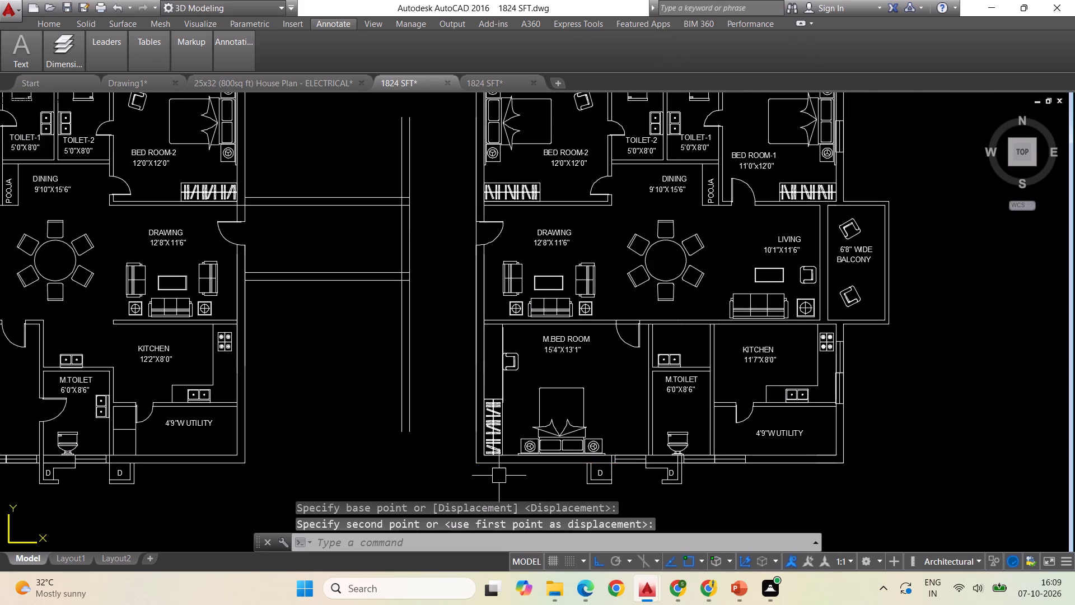
key(Escape)
scroll(473, 440, down, 2)
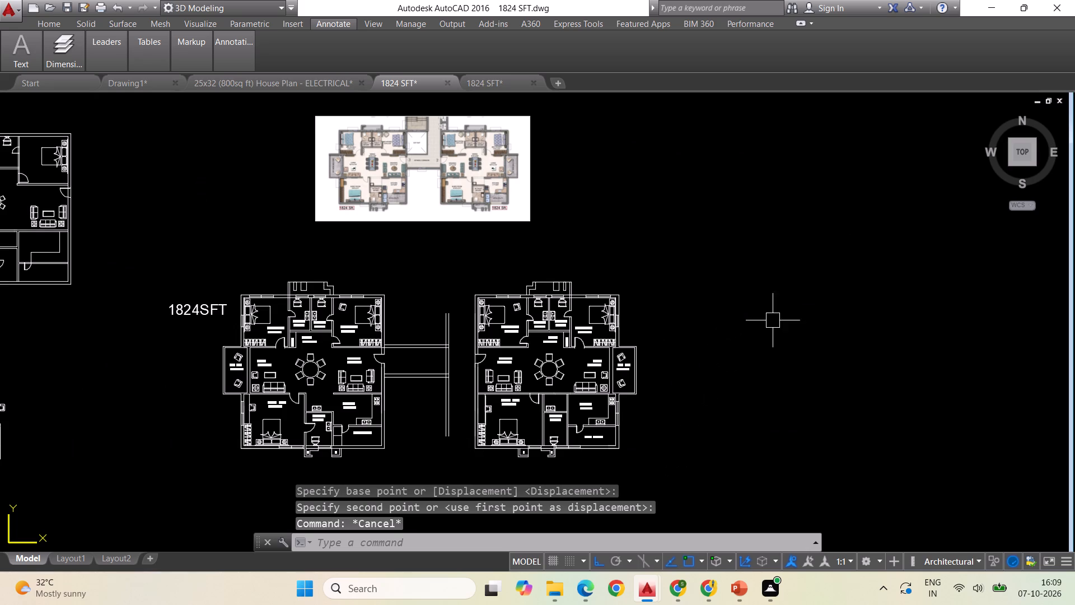
Undo the last horizontal move of the mirrored apartment.
scroll(787, 315, down, 1)
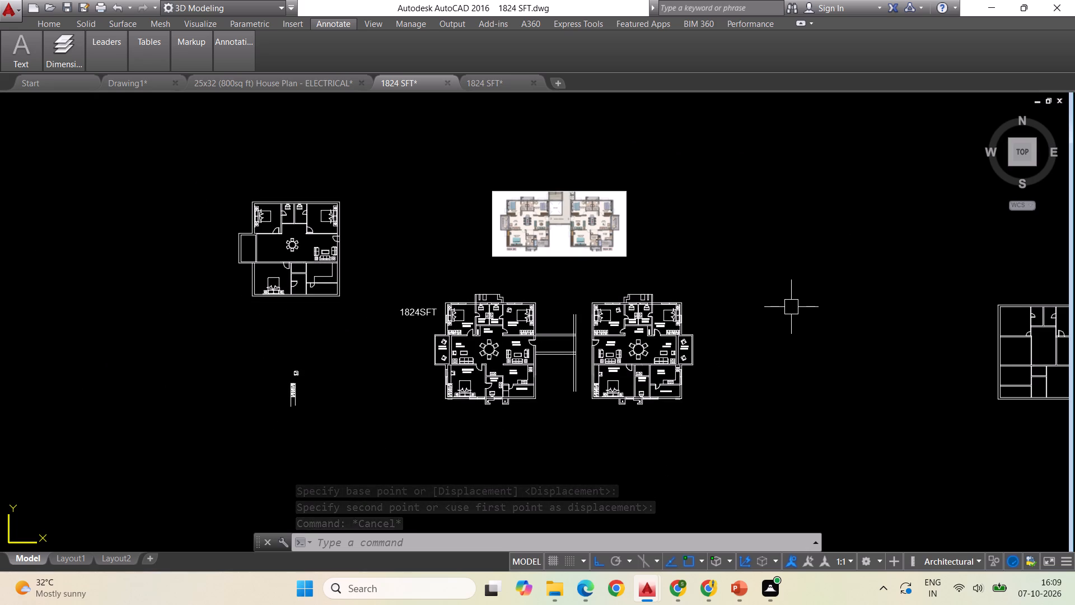
key(ctrl+z)
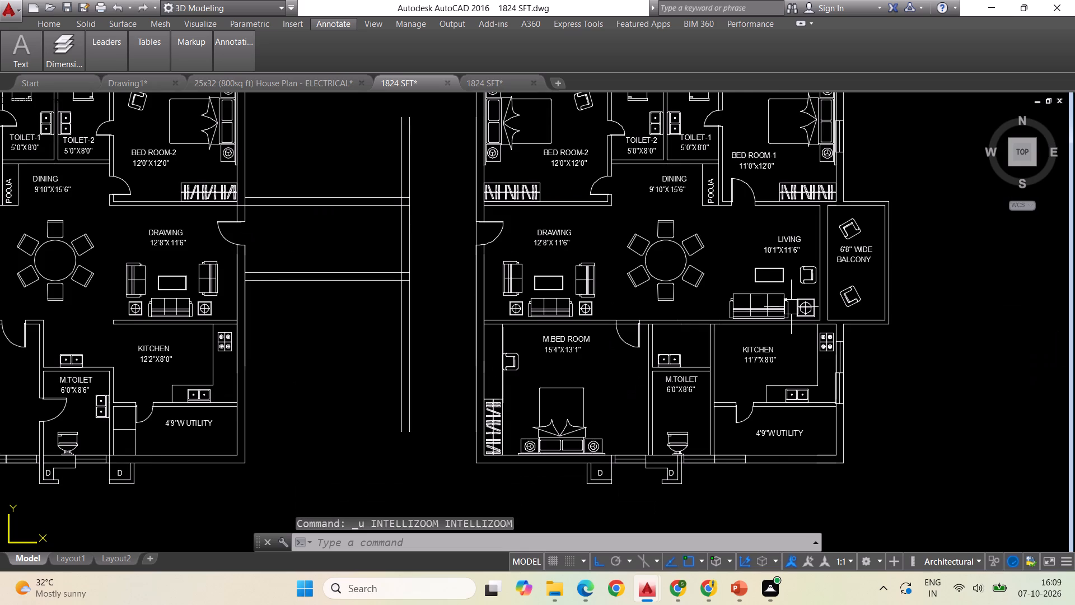
key(ctrl+z)
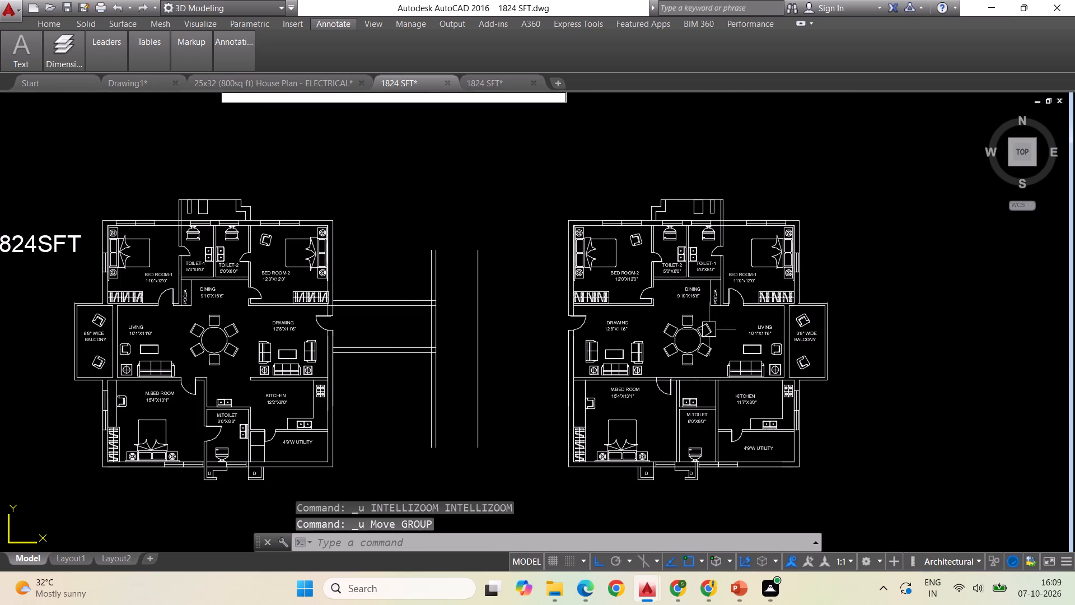
Extend the two lower horizontal corridor wall lines to the single vertical line on the mirrored apartment's side.
scroll(595, 338, down, 1)
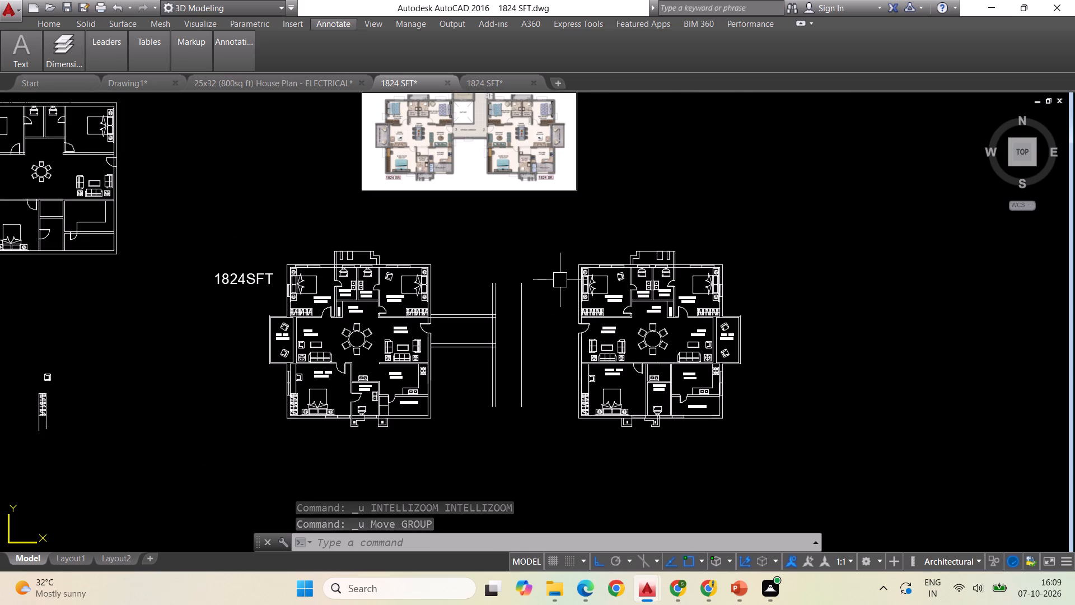
scroll(536, 357, down, 1)
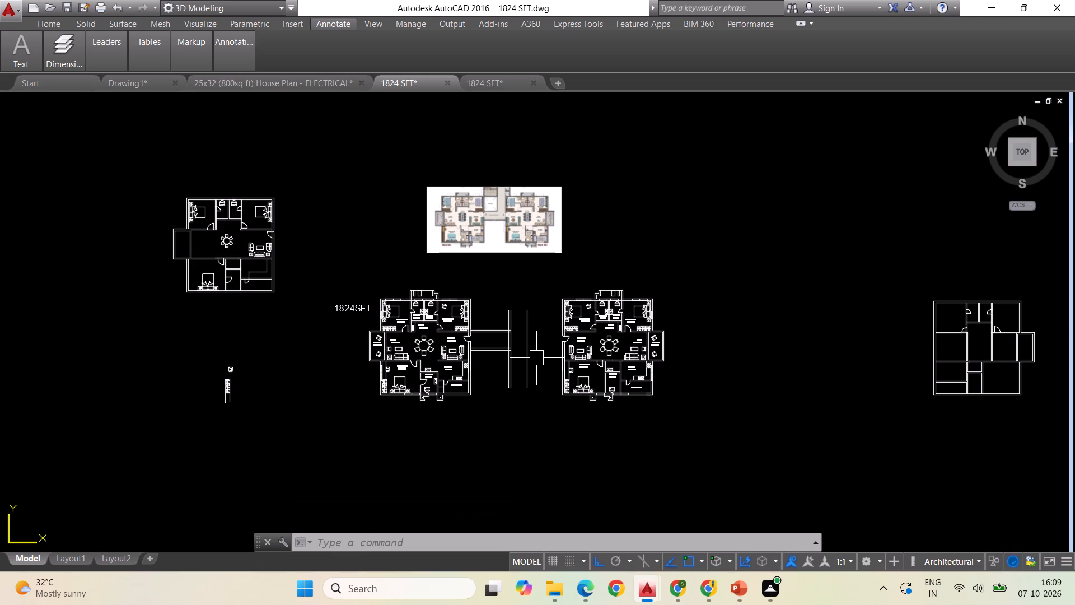
key(Escape)
key(Escape)
text(EX)
key(space)
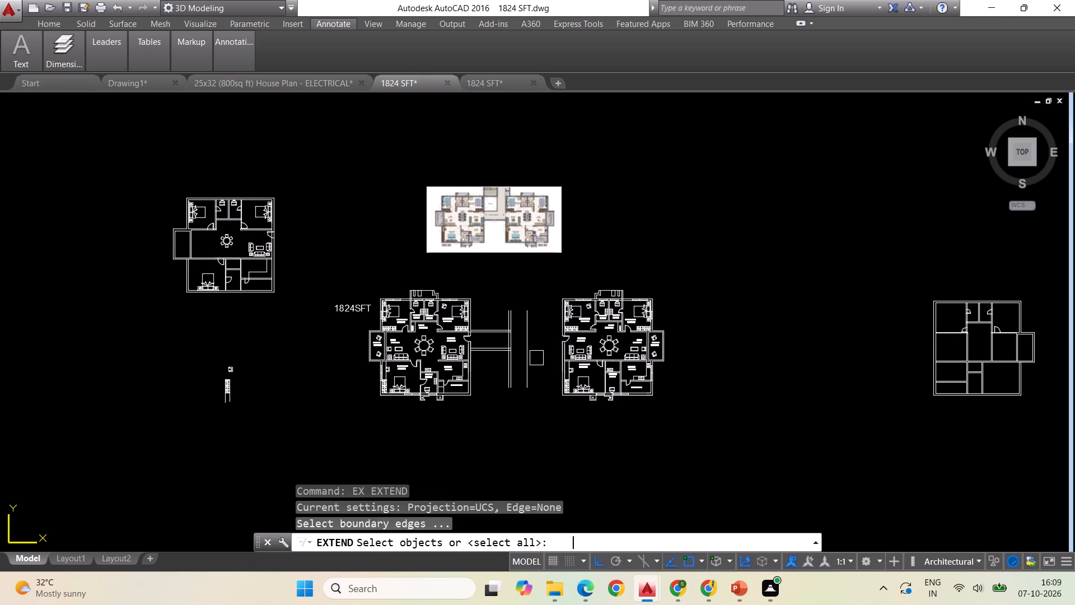
key(space)
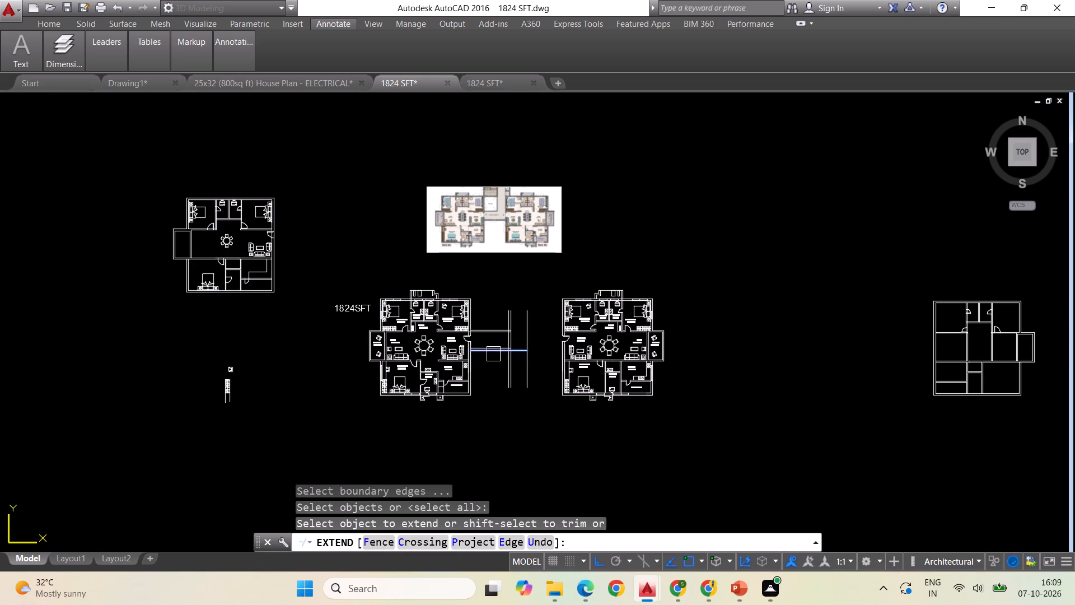
click(493, 354)
scroll(498, 351, up, 1)
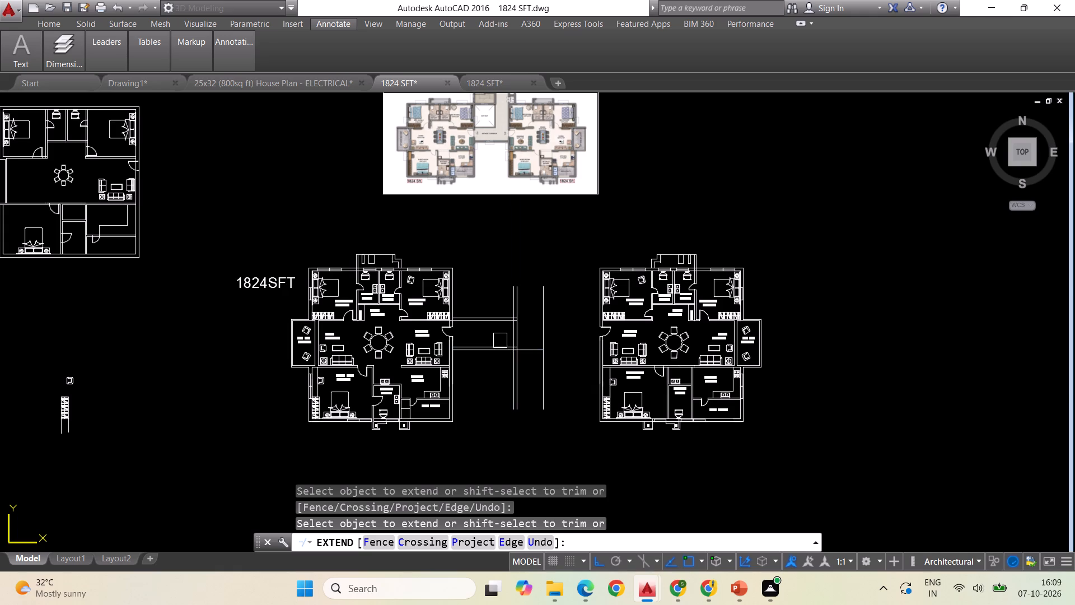
scroll(508, 345, up, 2)
click(504, 350)
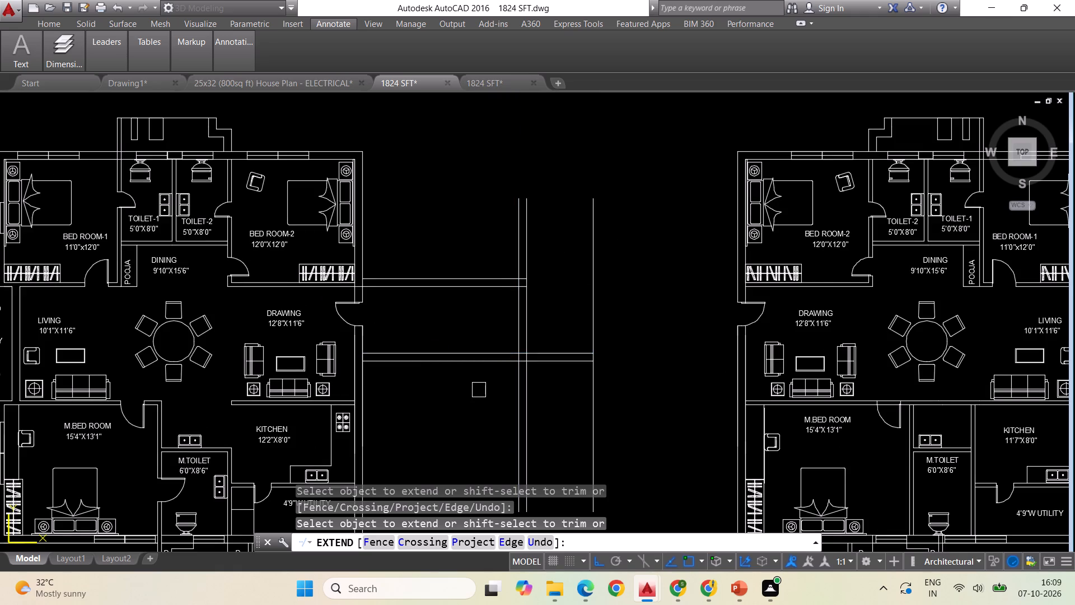
scroll(478, 387, down, 1)
scroll(683, 424, down, 2)
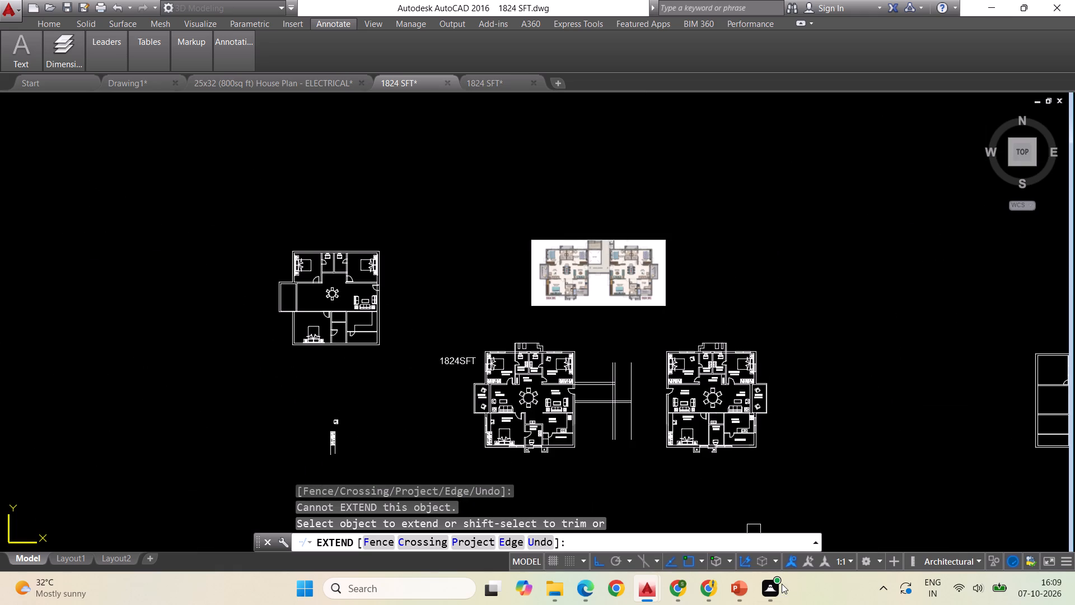
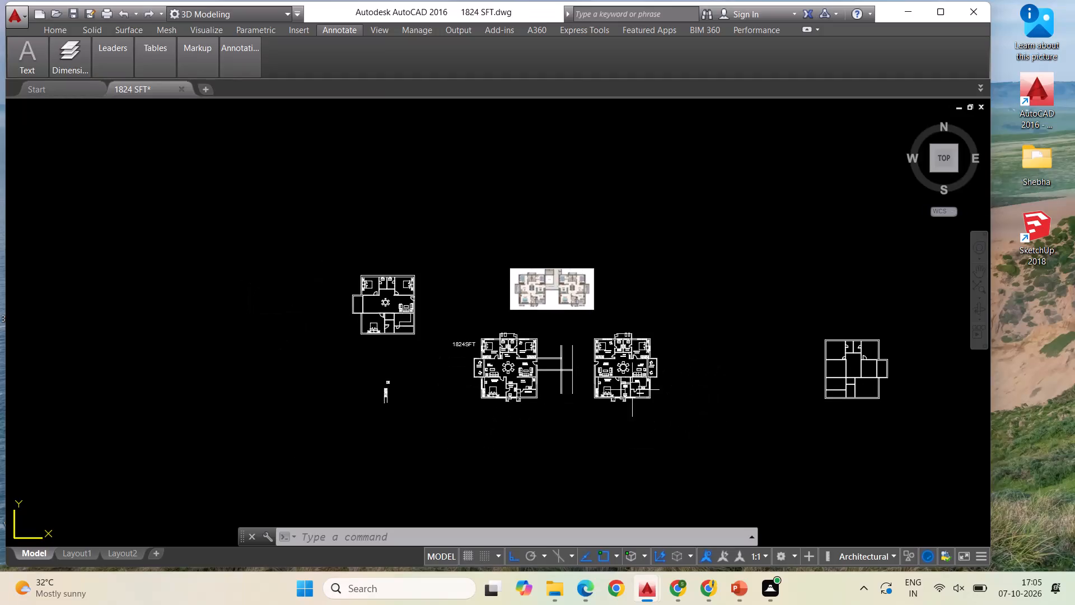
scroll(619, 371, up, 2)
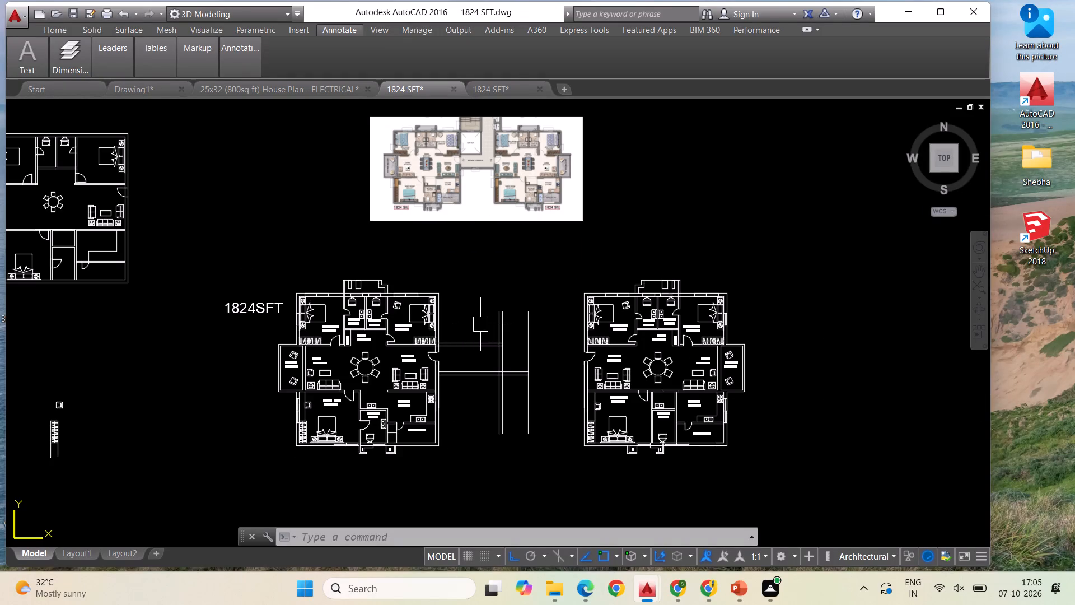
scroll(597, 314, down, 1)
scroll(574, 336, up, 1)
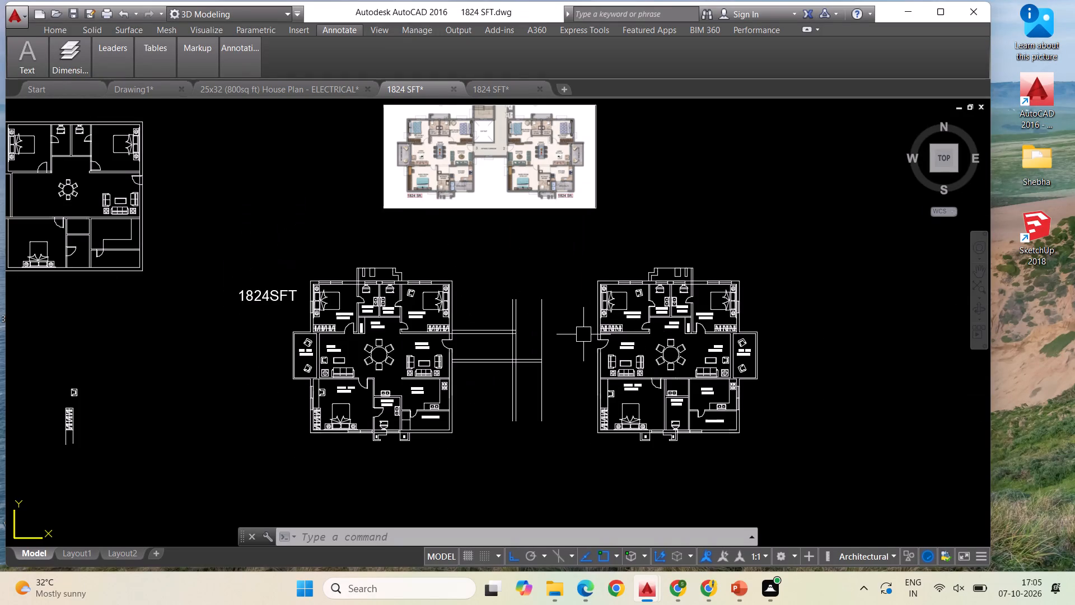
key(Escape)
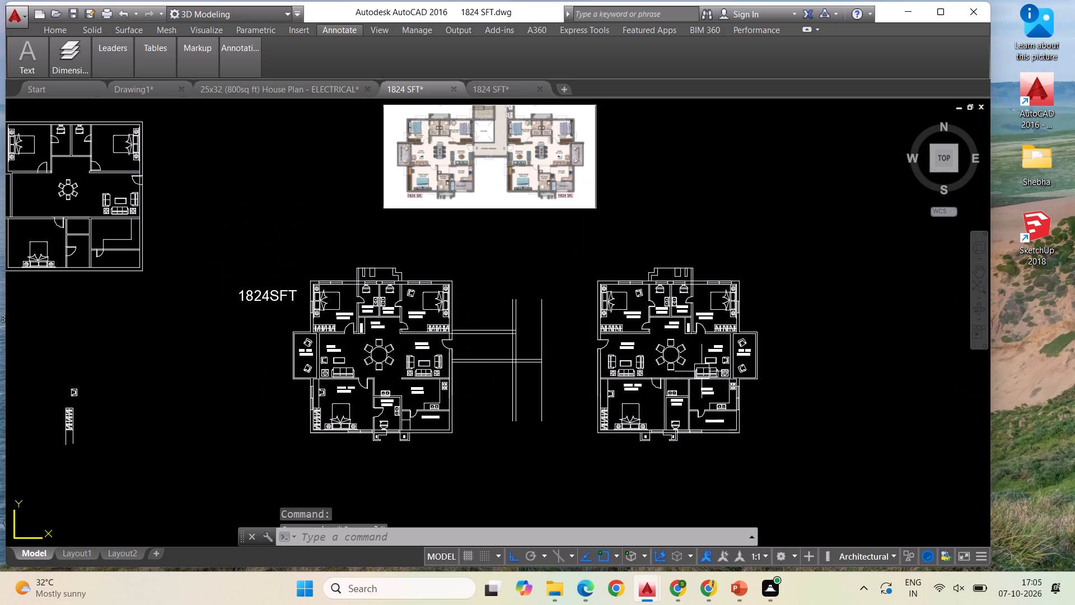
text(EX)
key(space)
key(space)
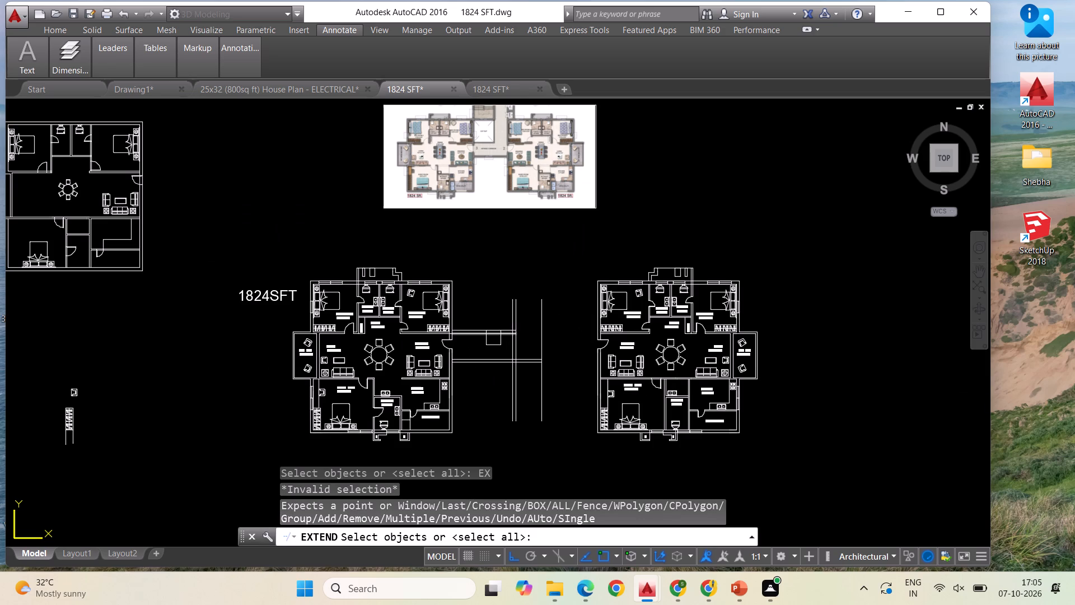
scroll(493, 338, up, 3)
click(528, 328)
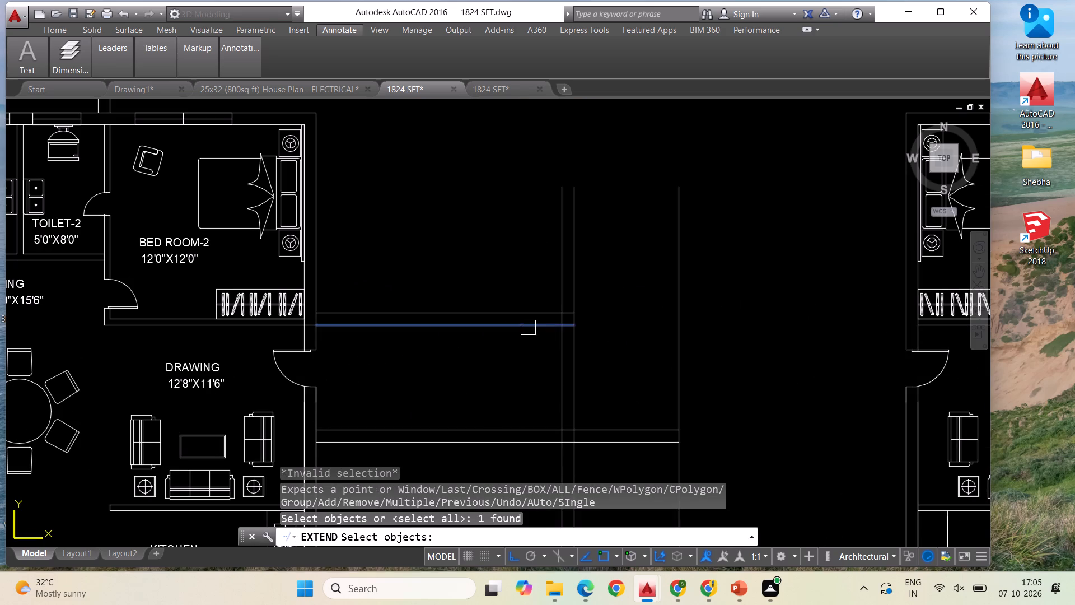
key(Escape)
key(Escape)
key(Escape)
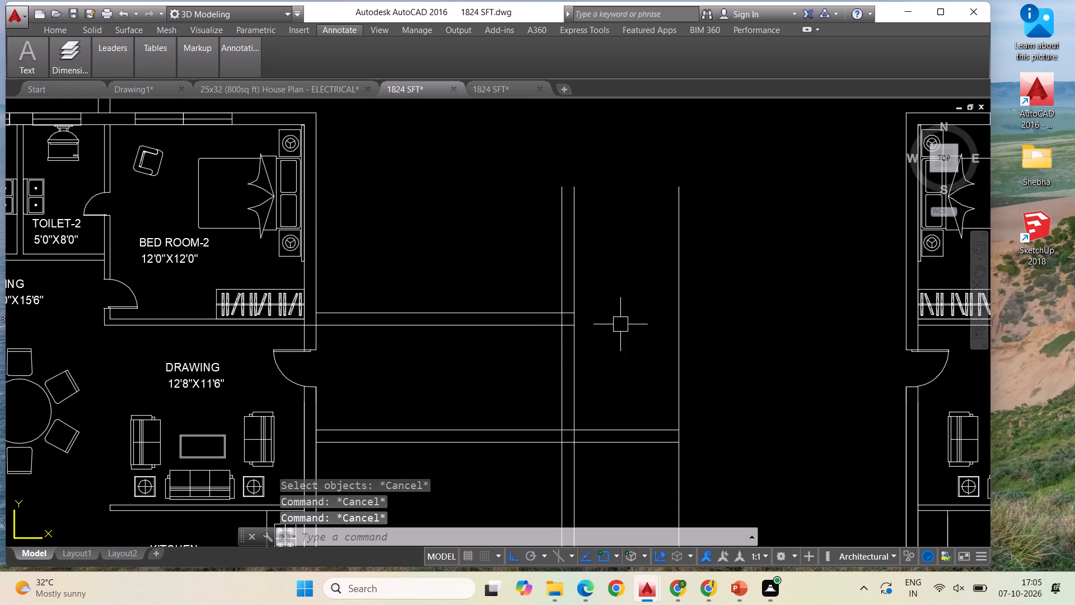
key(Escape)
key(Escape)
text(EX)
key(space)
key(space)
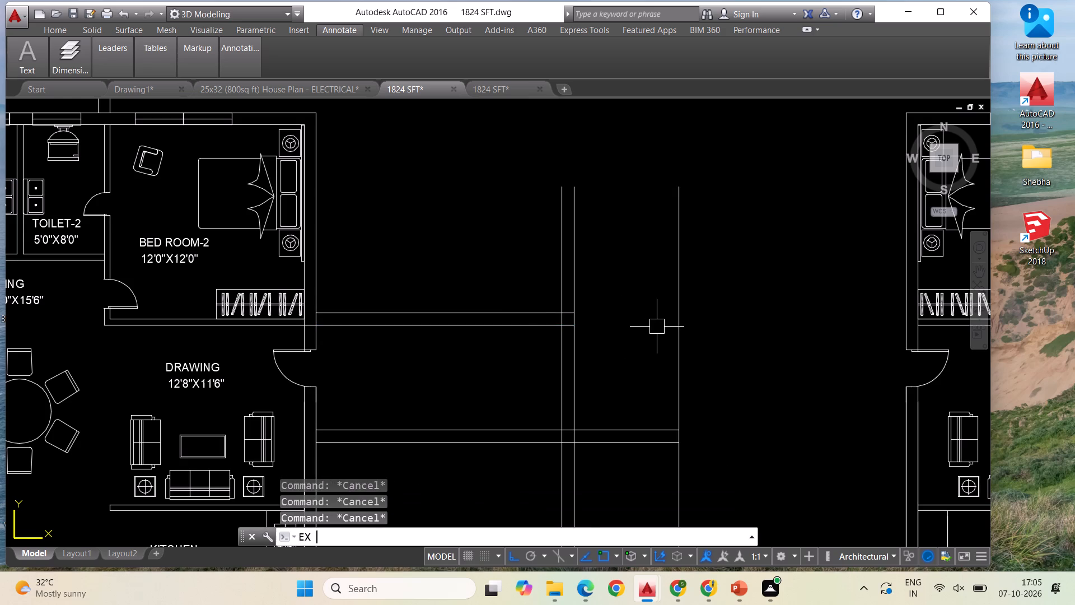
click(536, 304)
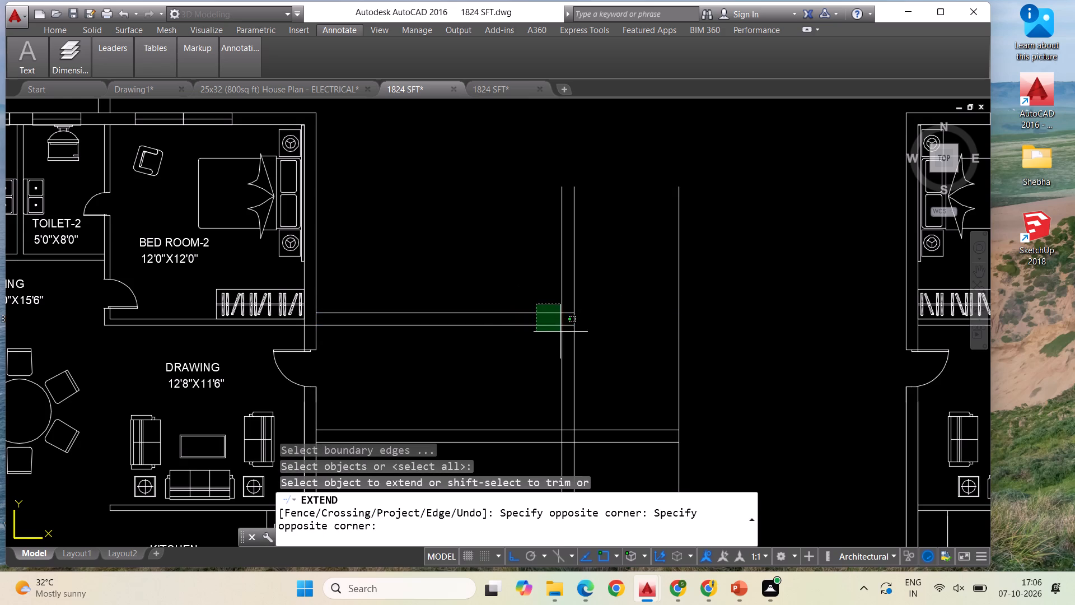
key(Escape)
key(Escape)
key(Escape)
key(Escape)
Extend the two upper horizontal corridor wall lines to the single vertical line on the mirrored apartment's side.
key(e)
text(X)
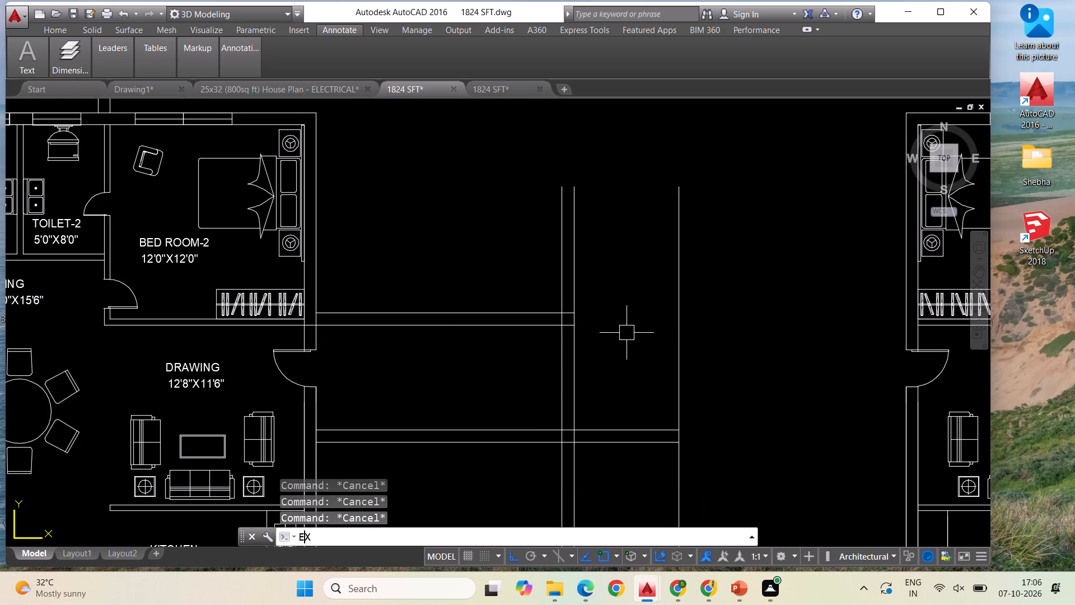
key(space)
key(space)
click(542, 312)
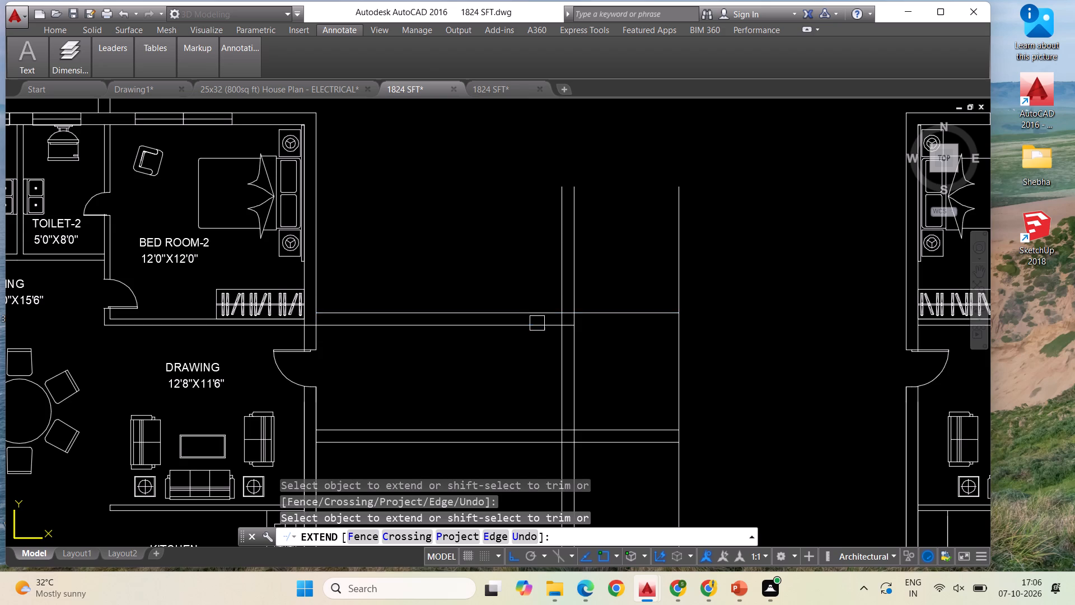
click(537, 324)
scroll(516, 317, down, 2)
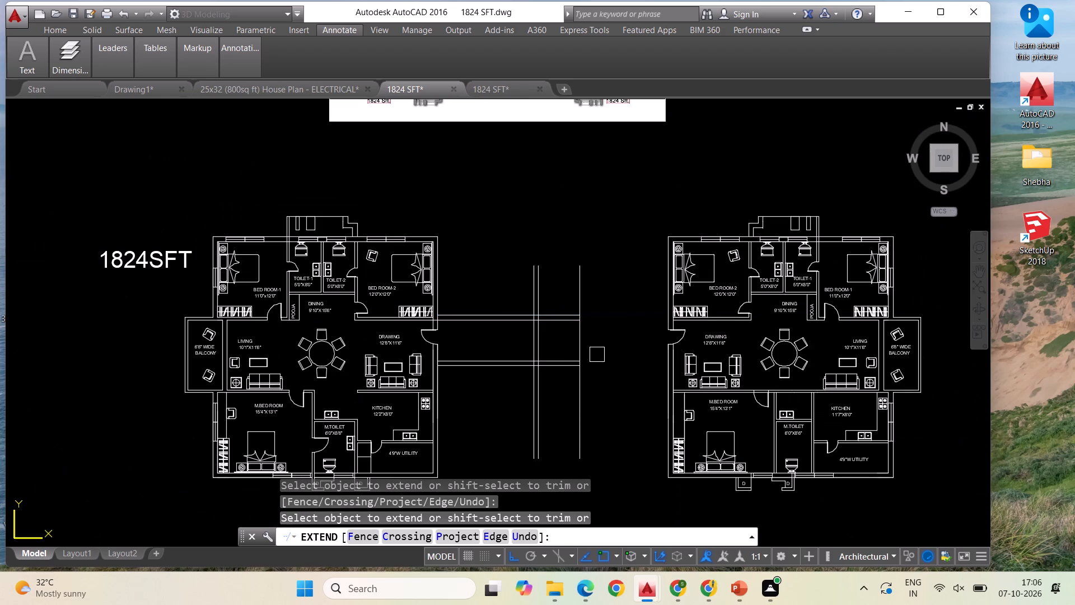
key(Escape)
key(Escape)
key(Escape)
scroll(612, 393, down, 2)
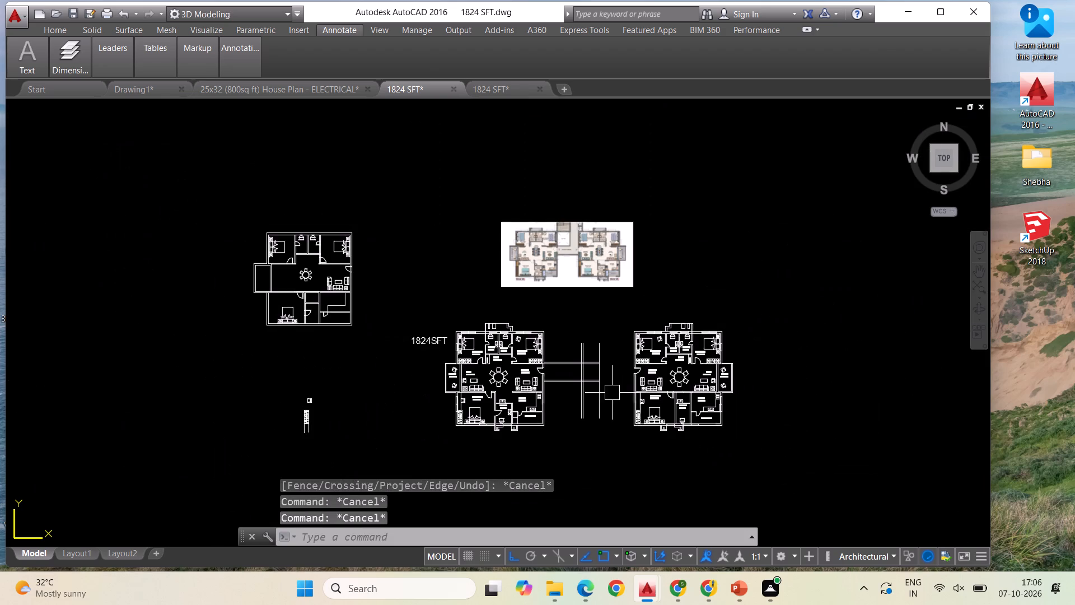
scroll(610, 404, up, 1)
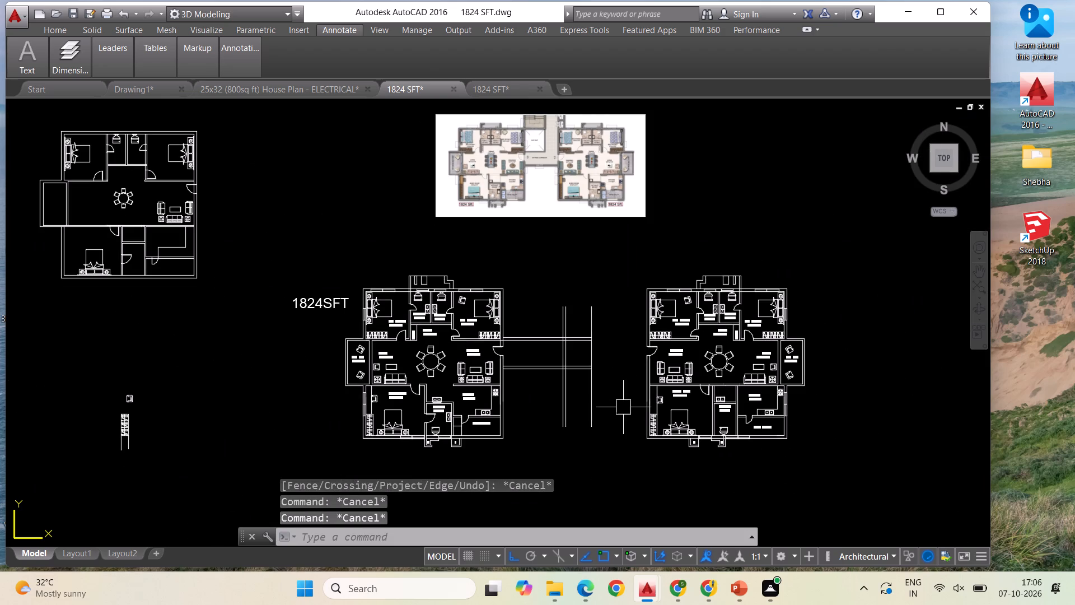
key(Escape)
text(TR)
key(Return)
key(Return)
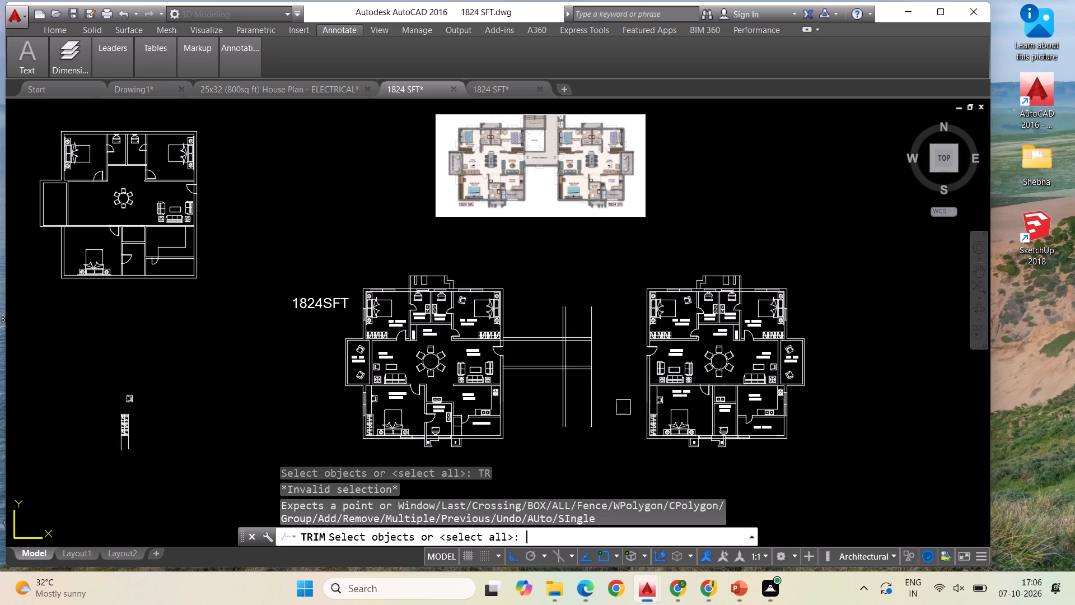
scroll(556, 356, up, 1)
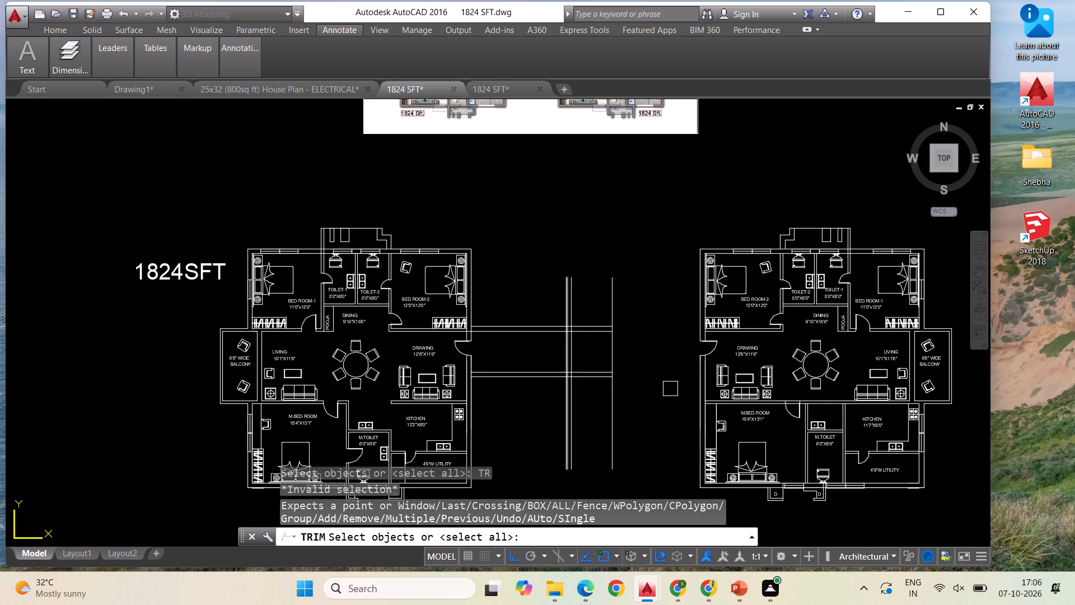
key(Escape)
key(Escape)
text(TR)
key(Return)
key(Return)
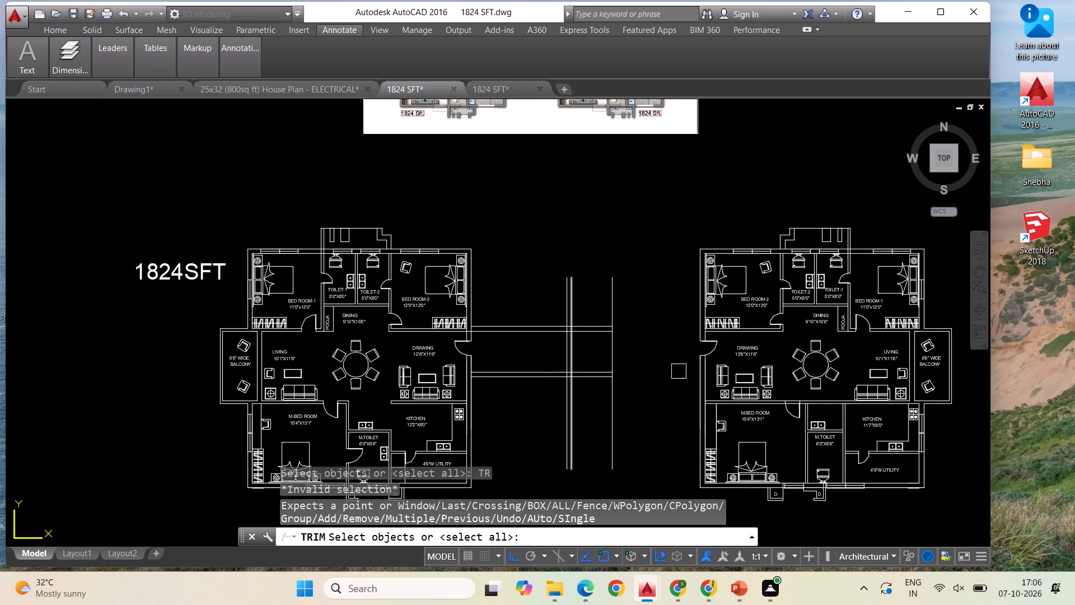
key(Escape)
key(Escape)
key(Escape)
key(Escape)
Trim the paired vertical wall lines where they cross the inside of the horizontal corridor.
text(TR)
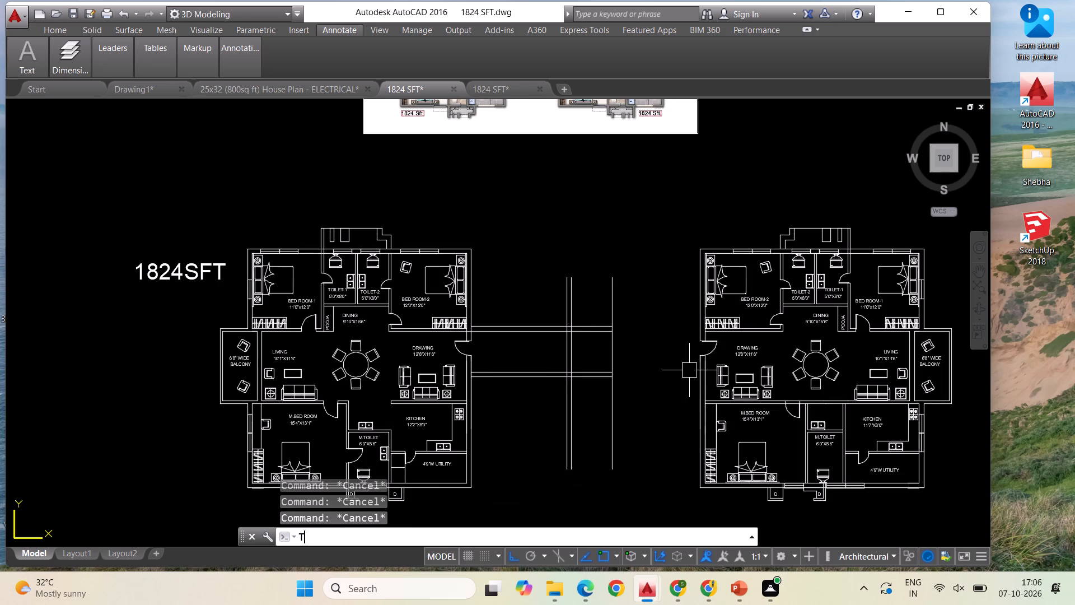
key(Return)
key(Return)
click(576, 351)
click(562, 351)
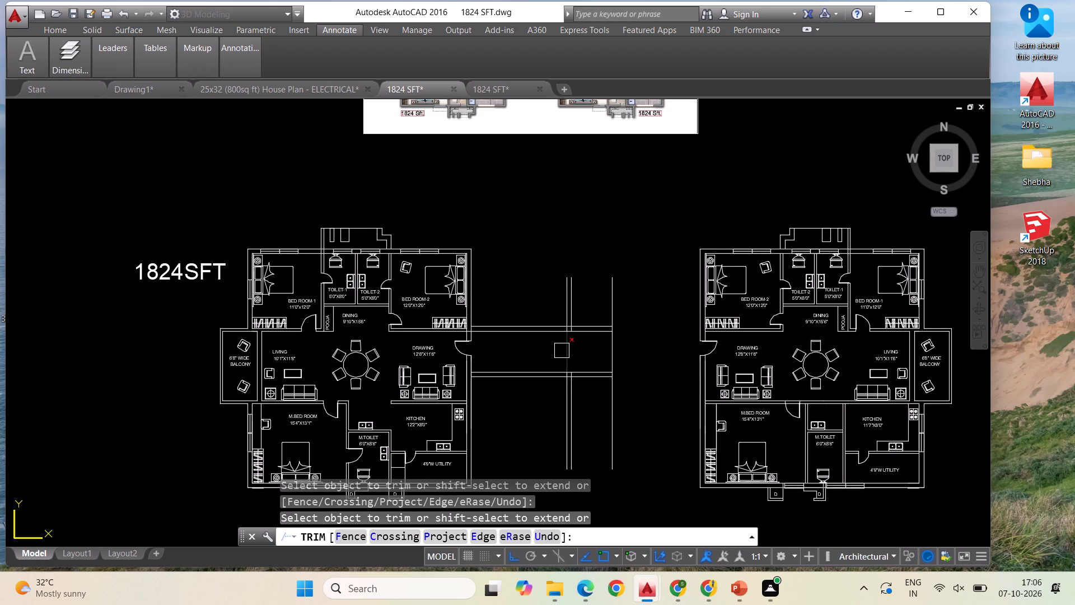
Trim the upper horizontal wall lines across the vertical corridor and clean the overlapping lines at the wall corner.
scroll(562, 351, down, 1)
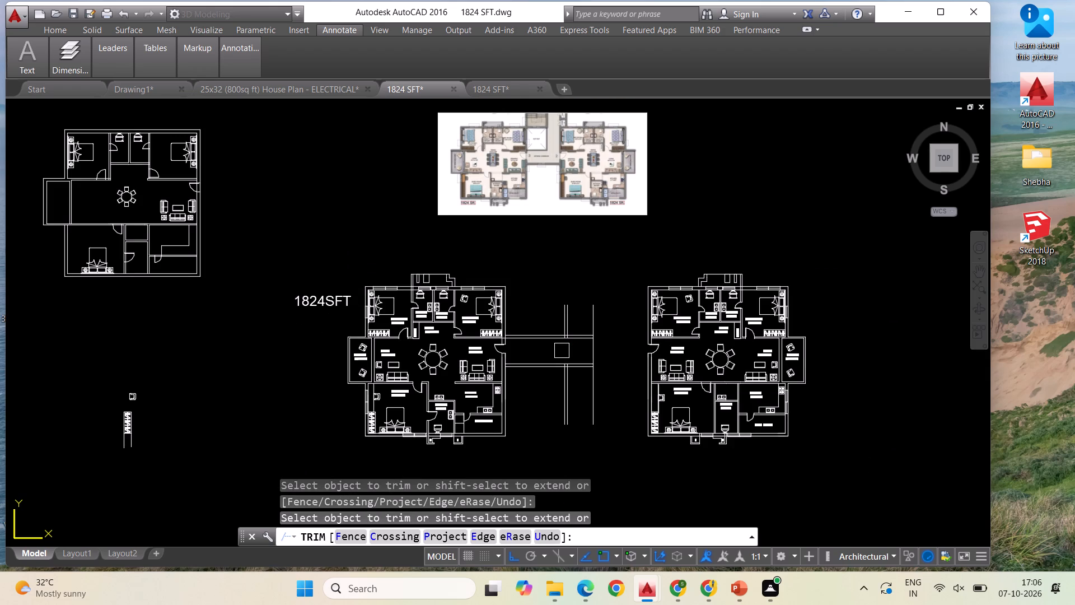
scroll(573, 351, up, 1)
click(578, 338)
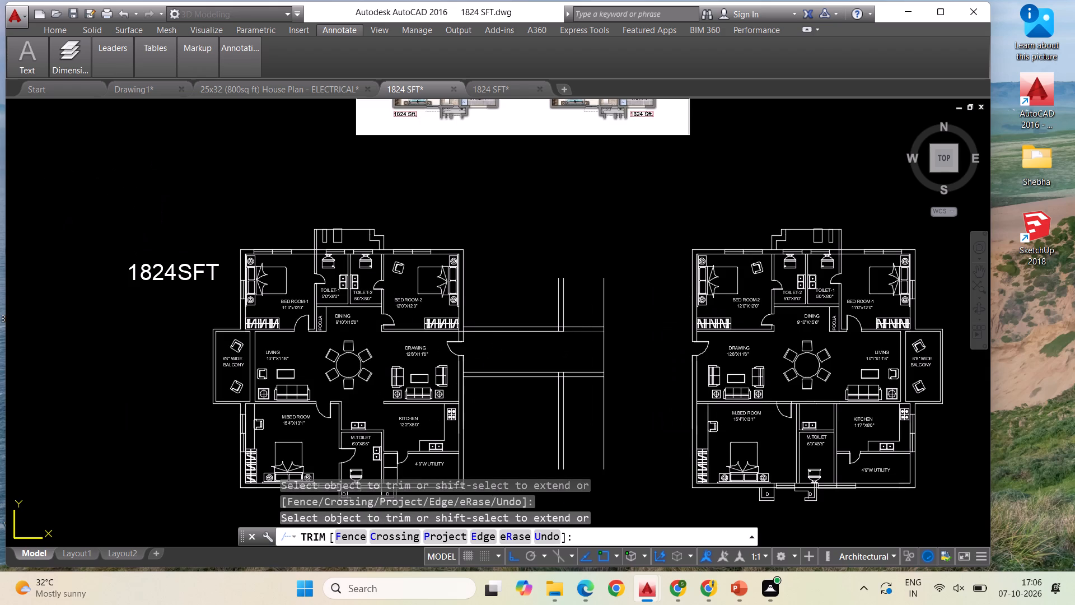
click(581, 328)
scroll(560, 328, up, 5)
click(559, 336)
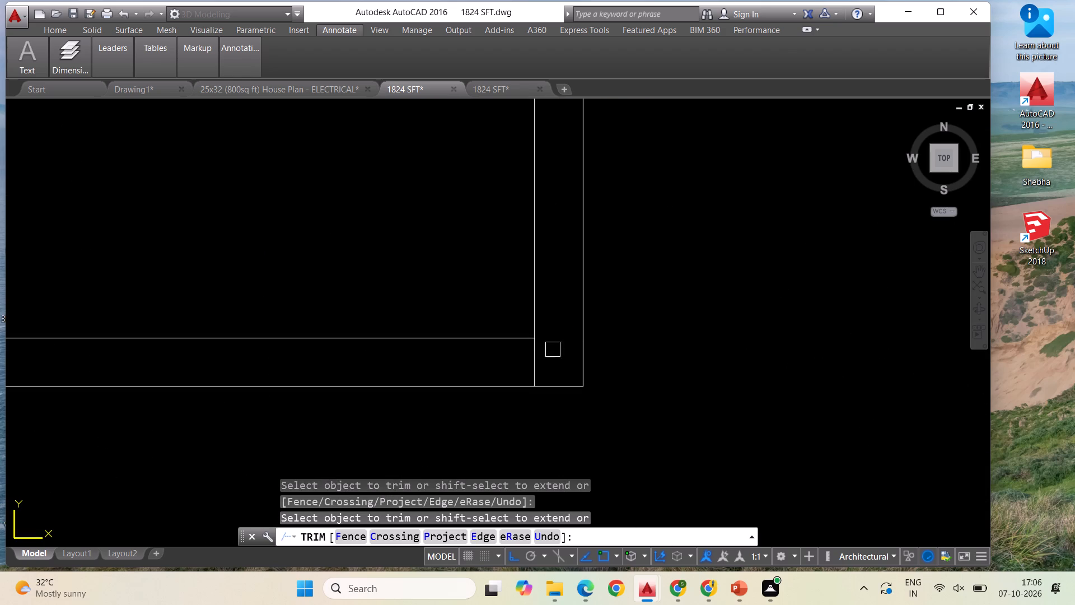
click(530, 363)
Trim away the paired vertical wall lines below the horizontal corridor.
scroll(513, 354, down, 4)
scroll(557, 383, down, 2)
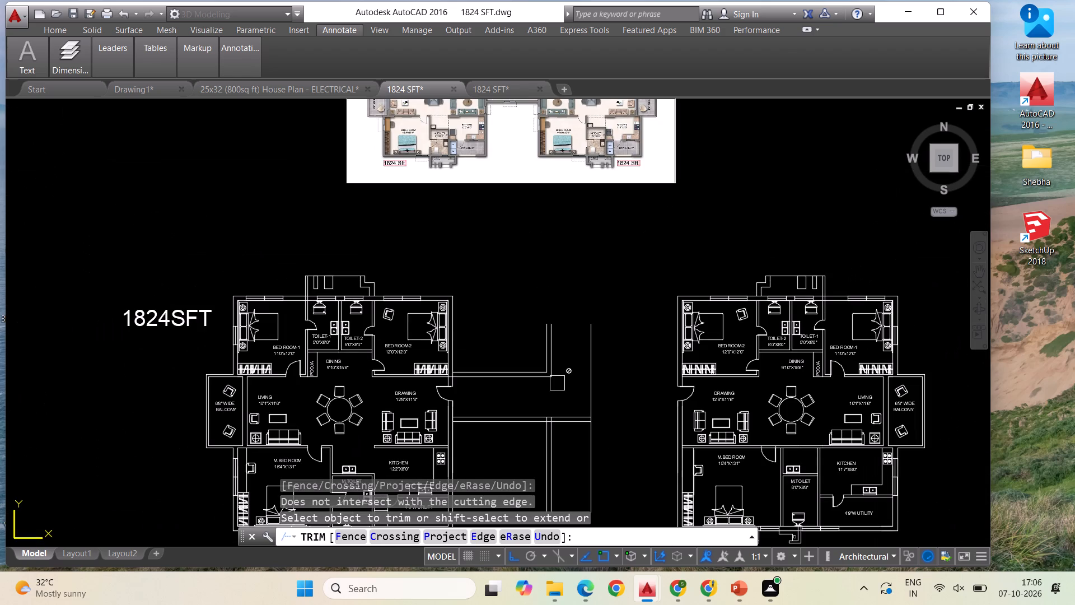
scroll(568, 385, down, 1)
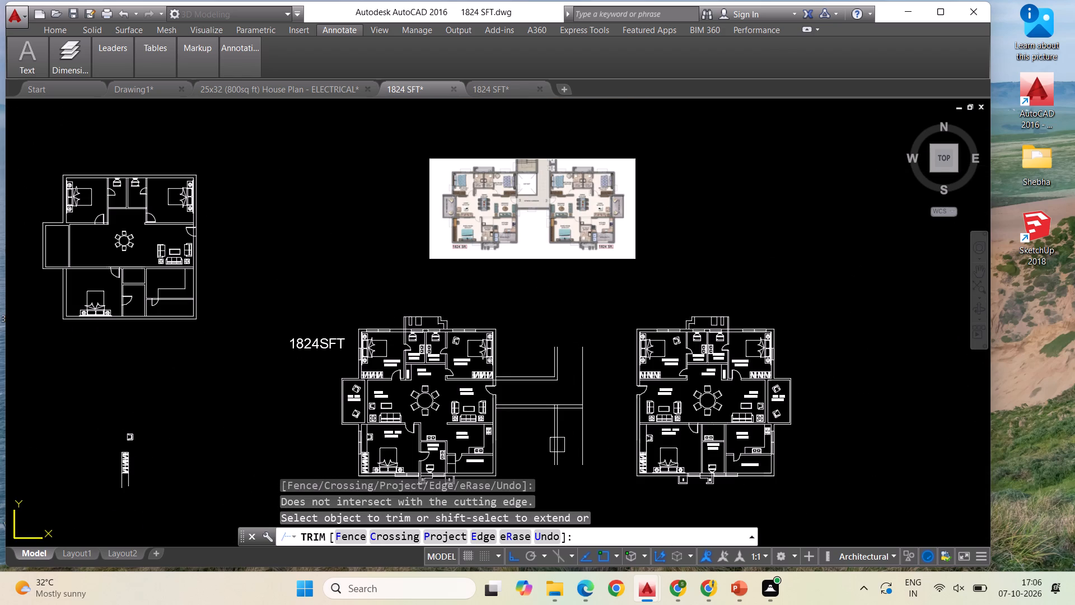
click(557, 445)
click(558, 443)
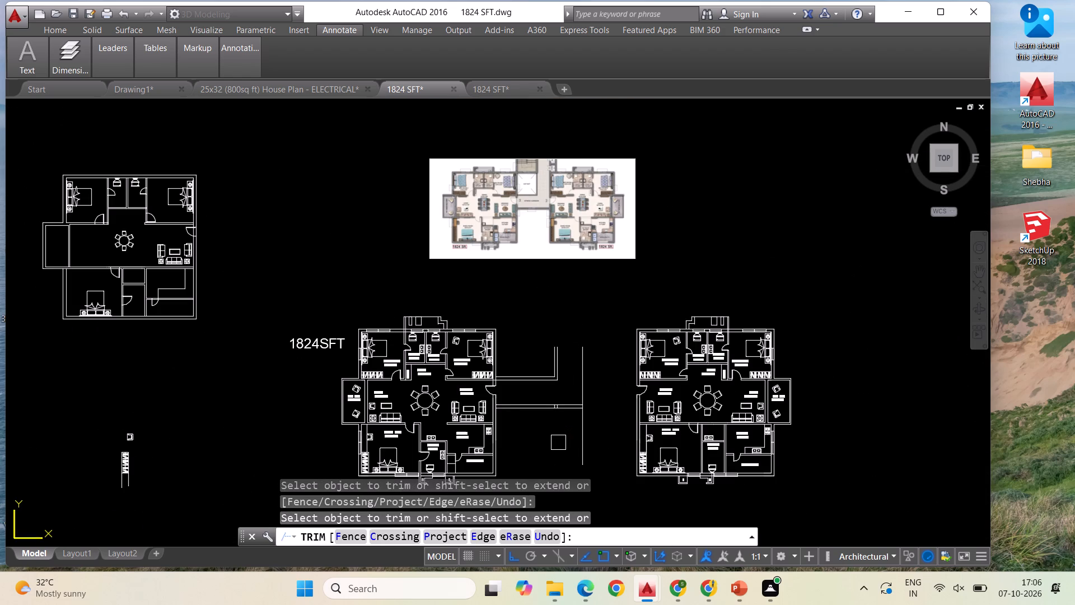
key(Escape)
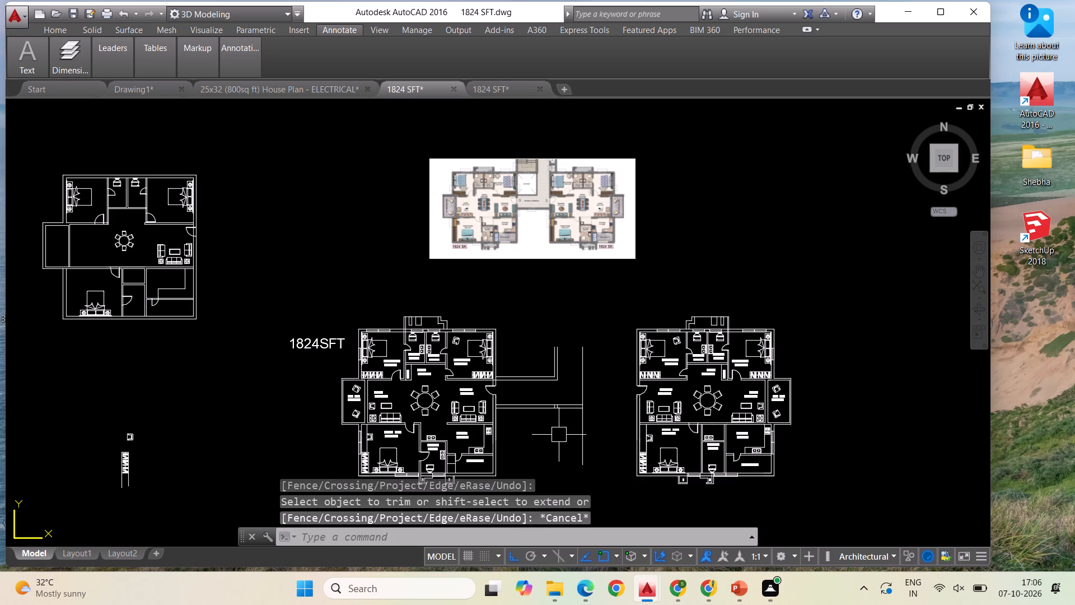
Erase the two leftover short vertical segments between the lower horizontal corridor wall lines.
scroll(559, 412, up, 5)
click(541, 359)
click(508, 360)
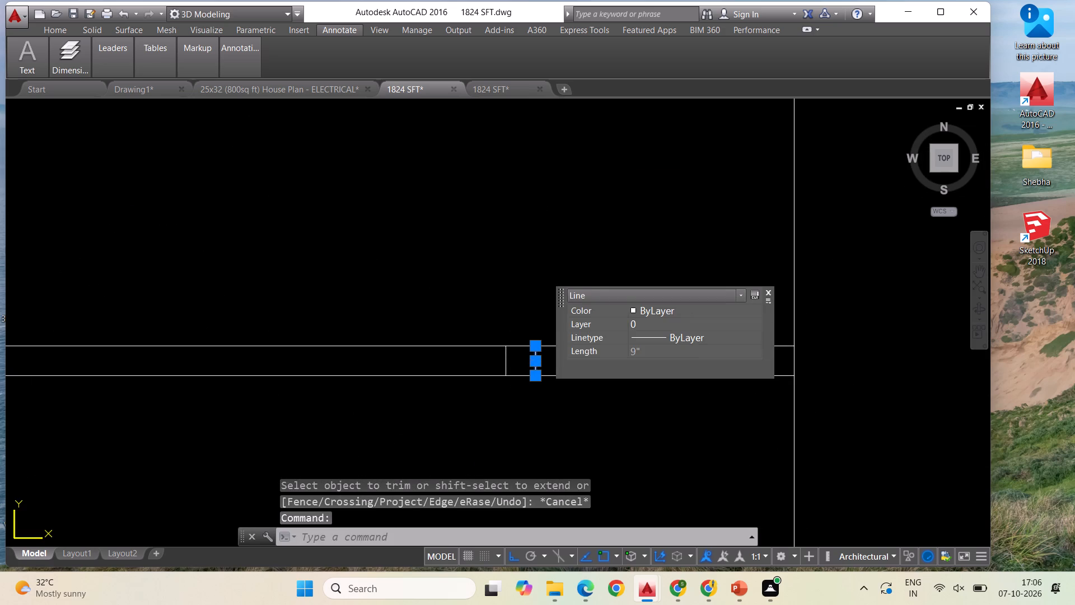
key(Delete)
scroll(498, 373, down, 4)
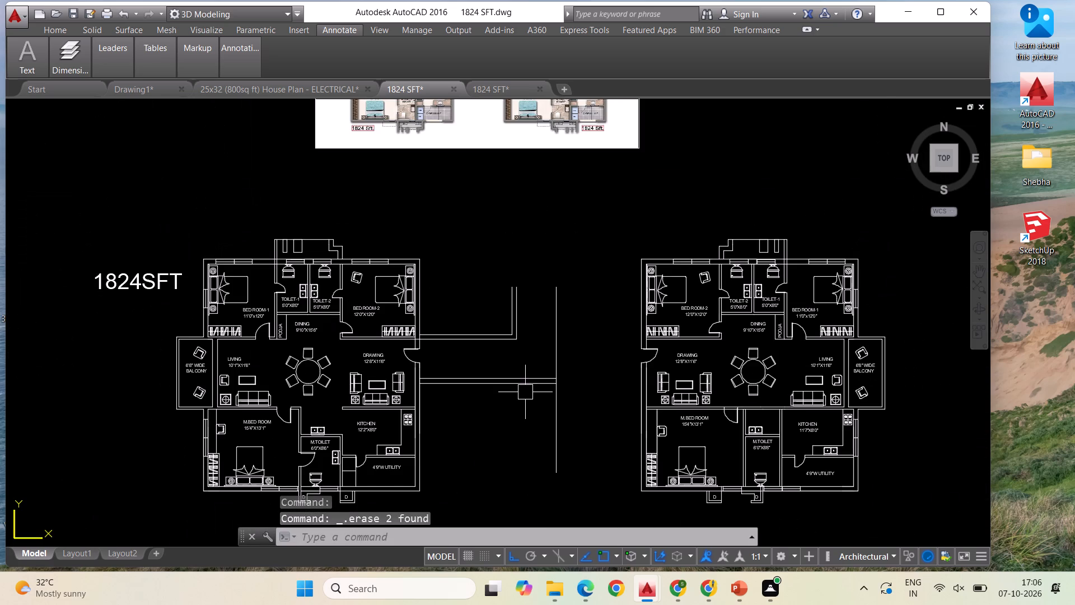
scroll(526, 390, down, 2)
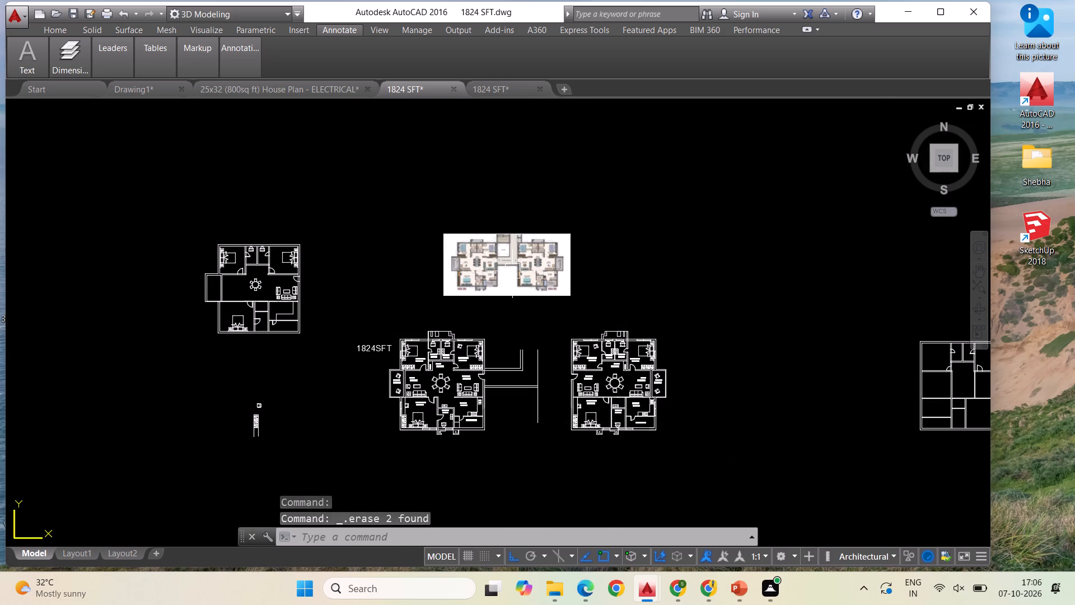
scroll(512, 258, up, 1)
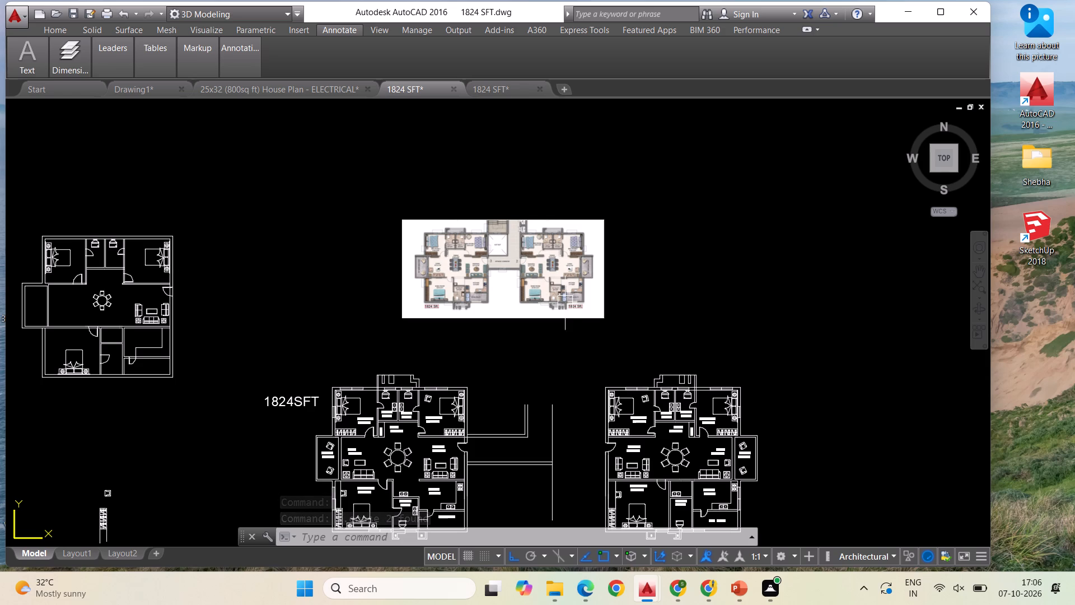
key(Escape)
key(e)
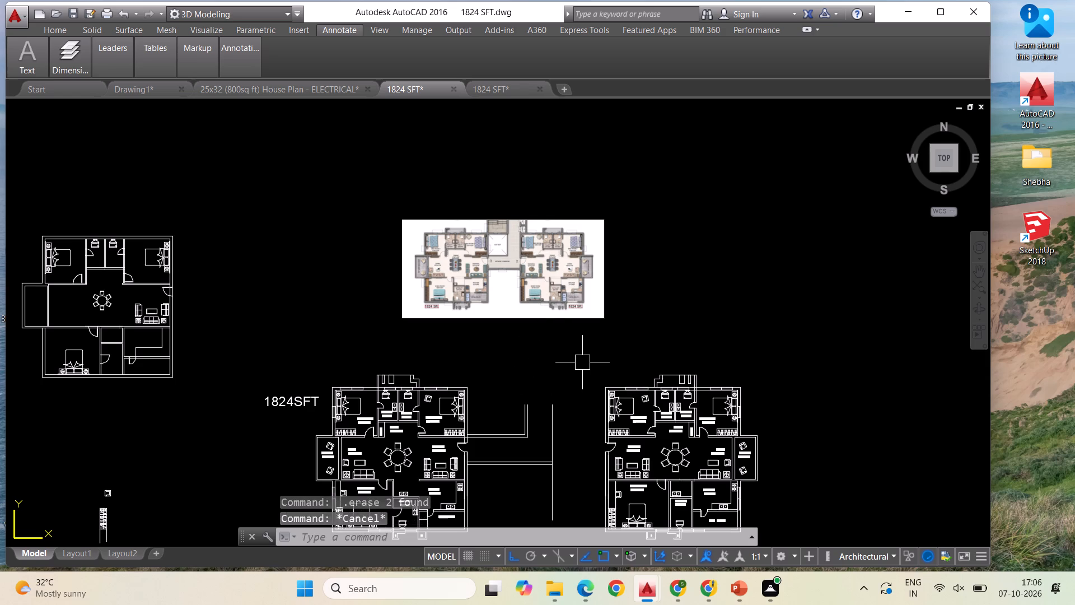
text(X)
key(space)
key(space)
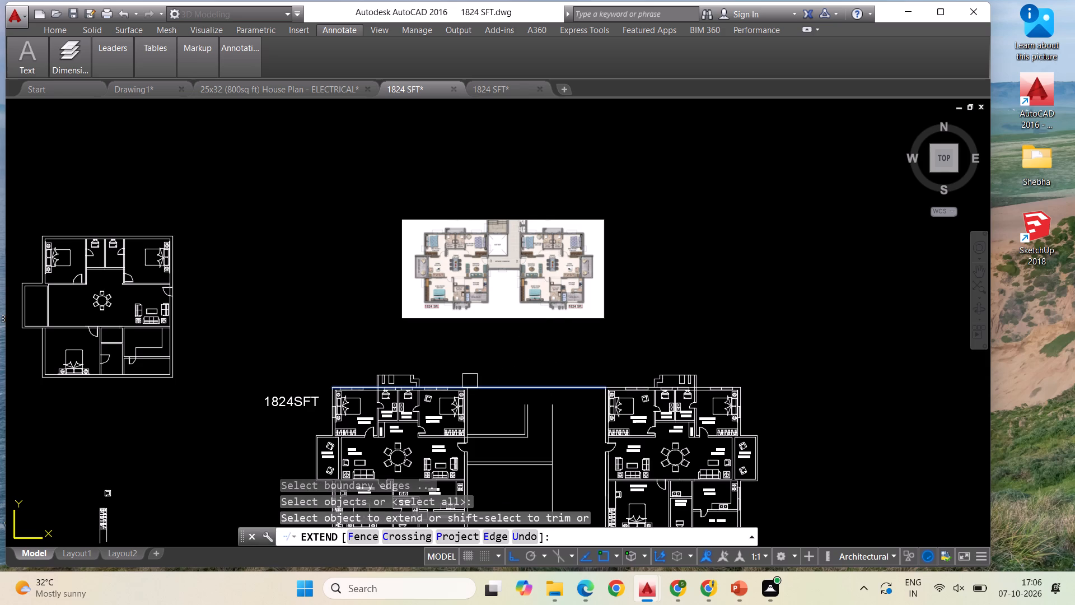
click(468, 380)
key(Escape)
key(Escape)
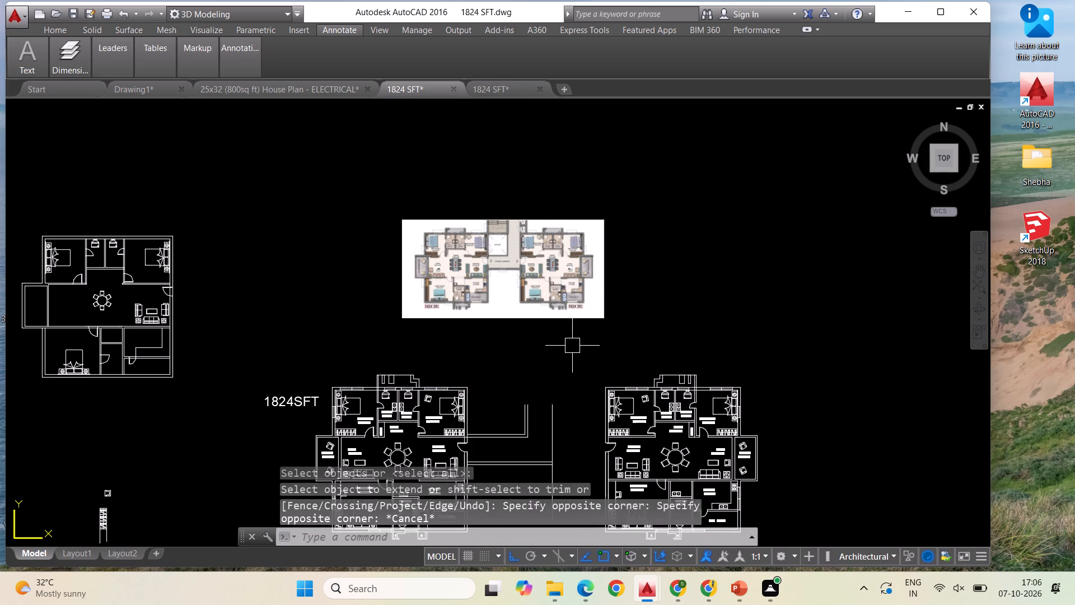
Extend the original apartment's top outer wall line above Bed Room-2 across the gap to the mirrored apartment.
key(Escape)
key(e)
key(x)
key(space)
key(space)
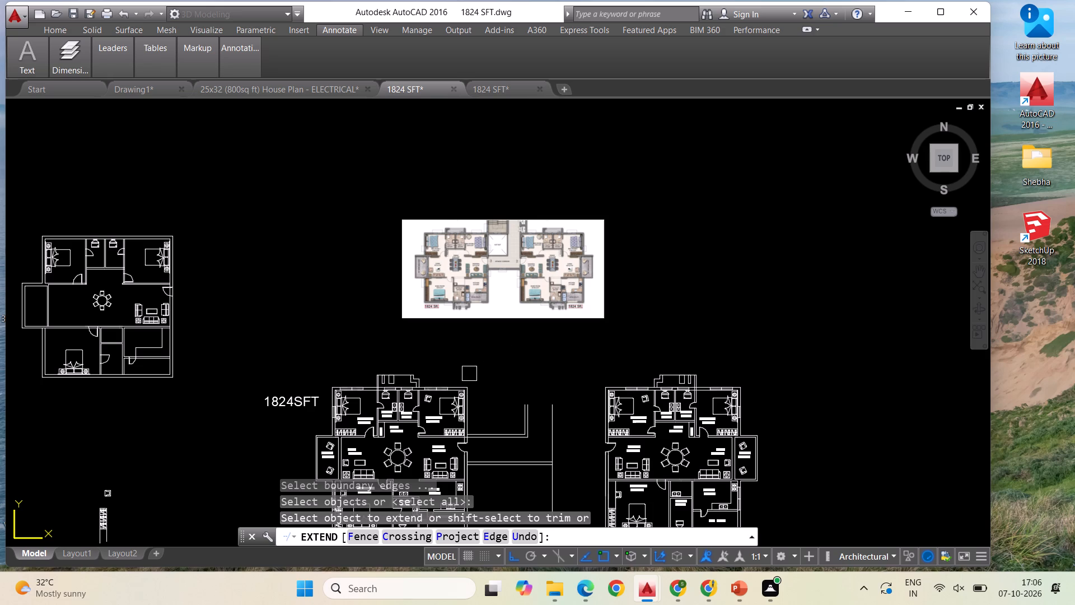
click(467, 381)
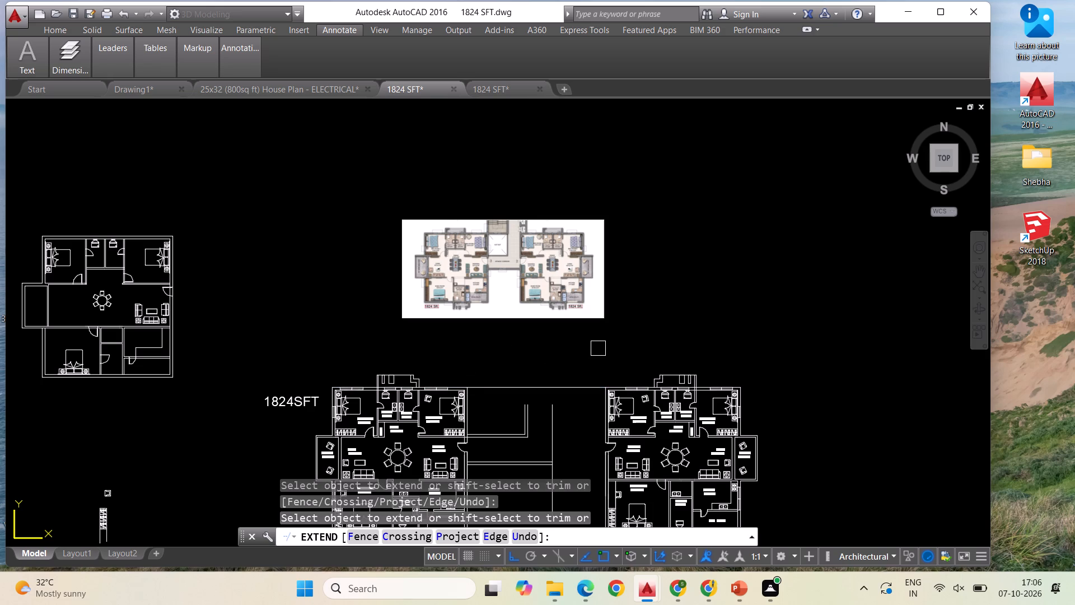
key(Escape)
scroll(564, 397, up, 1)
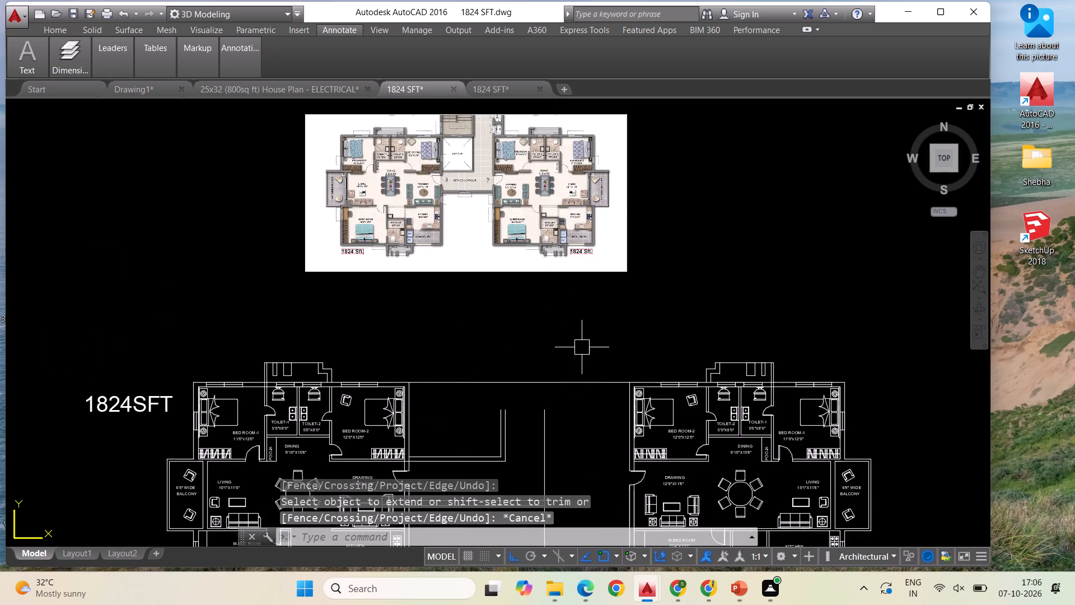
Enlarge the reference floor plan image with Scale by Reference, using its lower edge as reference length and its lower-right corner as base point.
scroll(603, 270, down, 1)
click(556, 272)
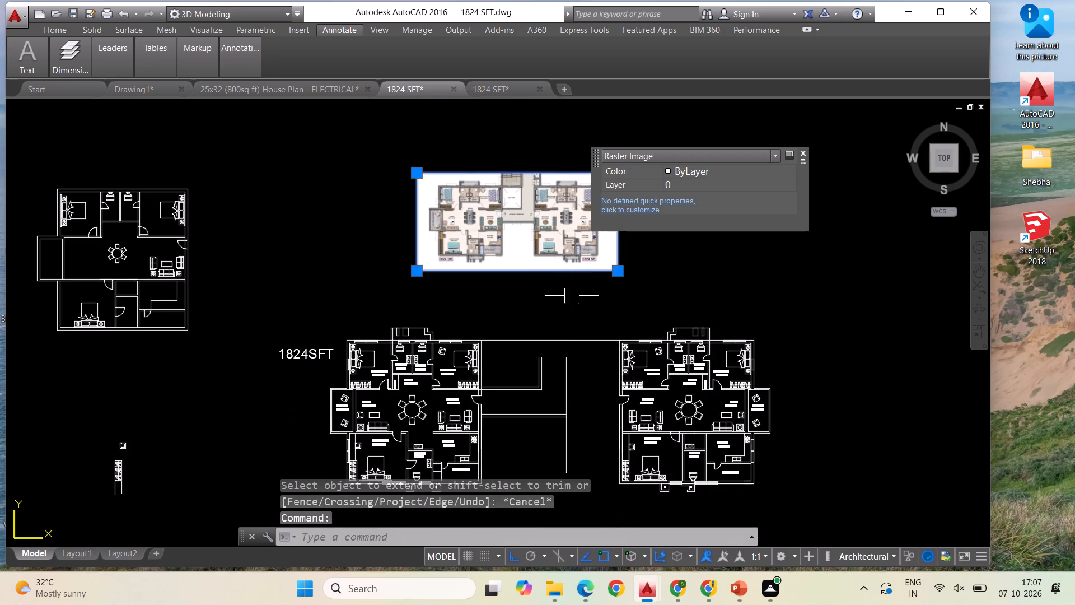
text(SCALE)
key(Return)
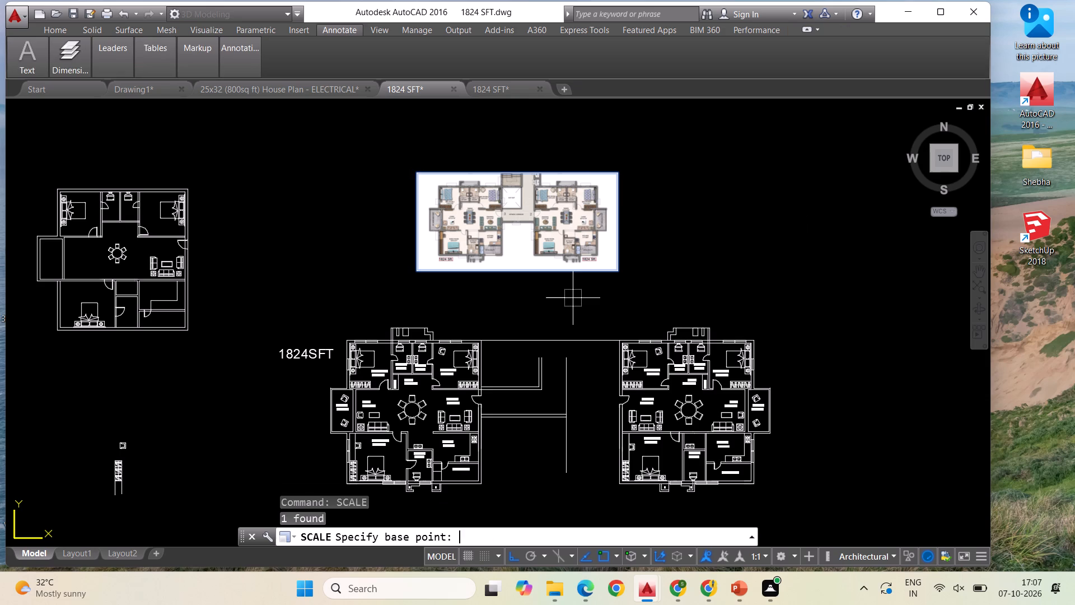
click(620, 271)
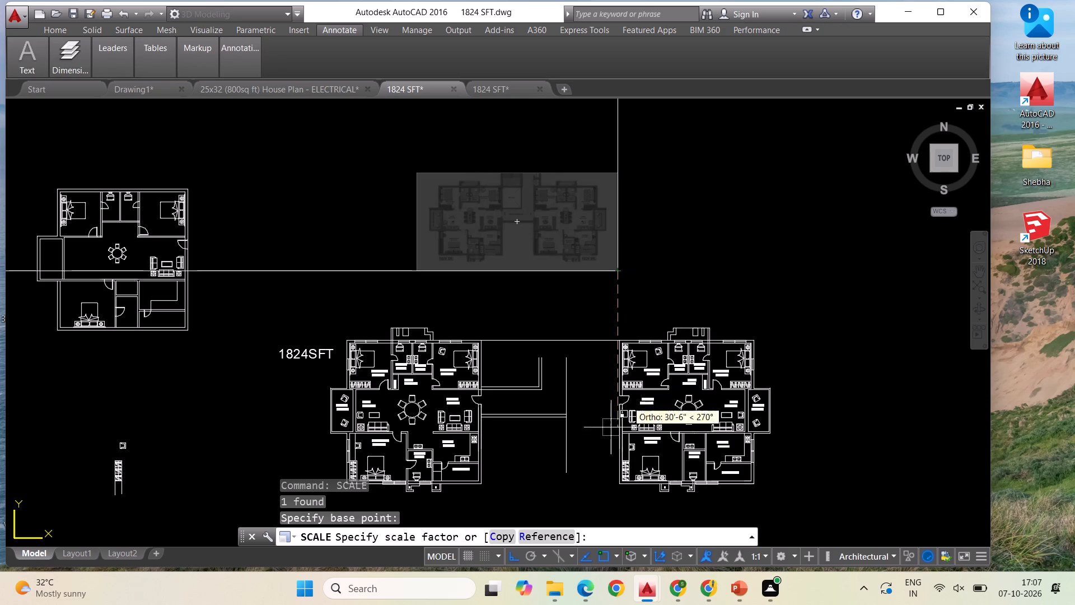
click(560, 535)
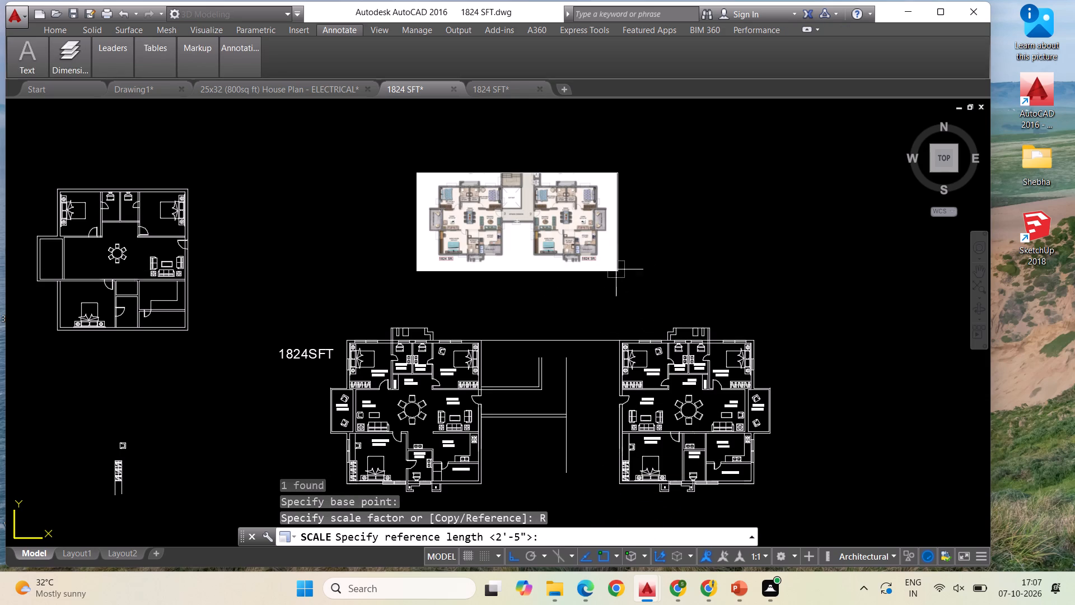
click(616, 269)
click(418, 268)
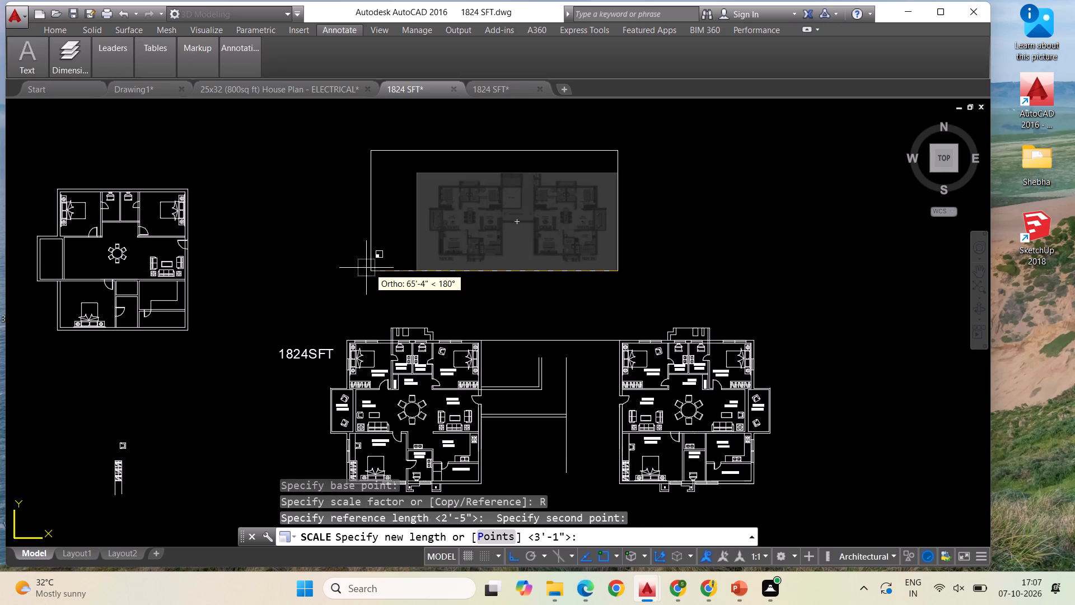
click(299, 260)
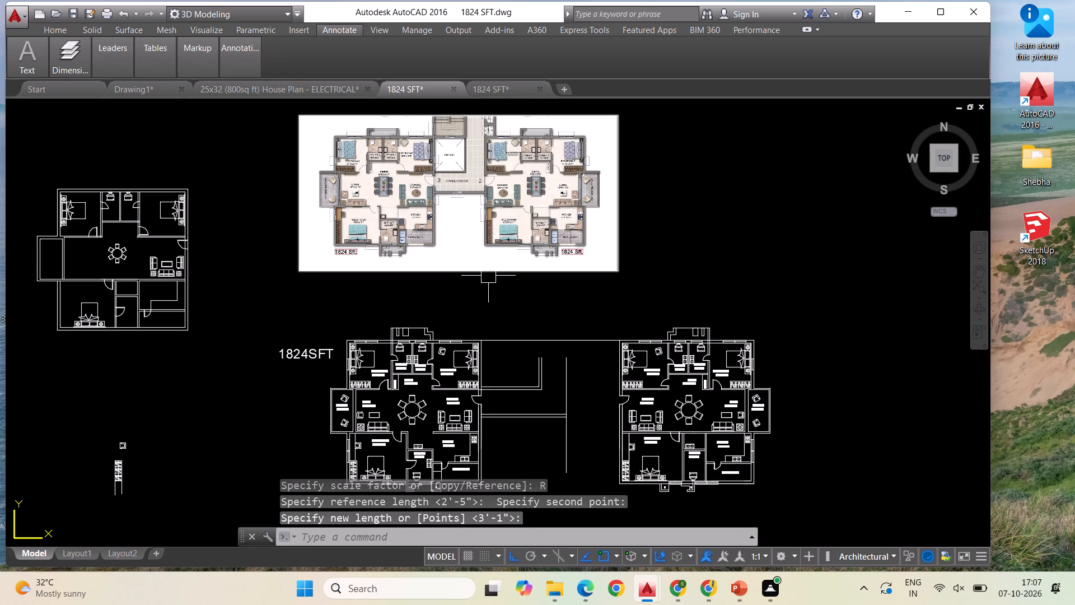
Move the reference image diagonally, with Ortho off, to sit centrally above the two apartment plans, and save the drawing.
click(488, 276)
right_click(488, 276)
click(529, 324)
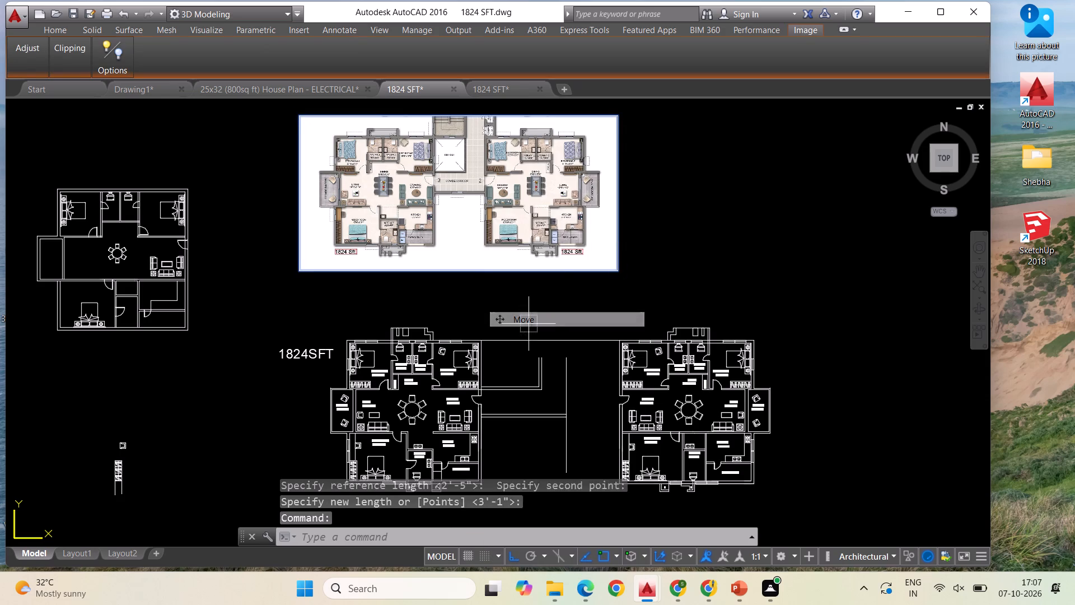
click(515, 268)
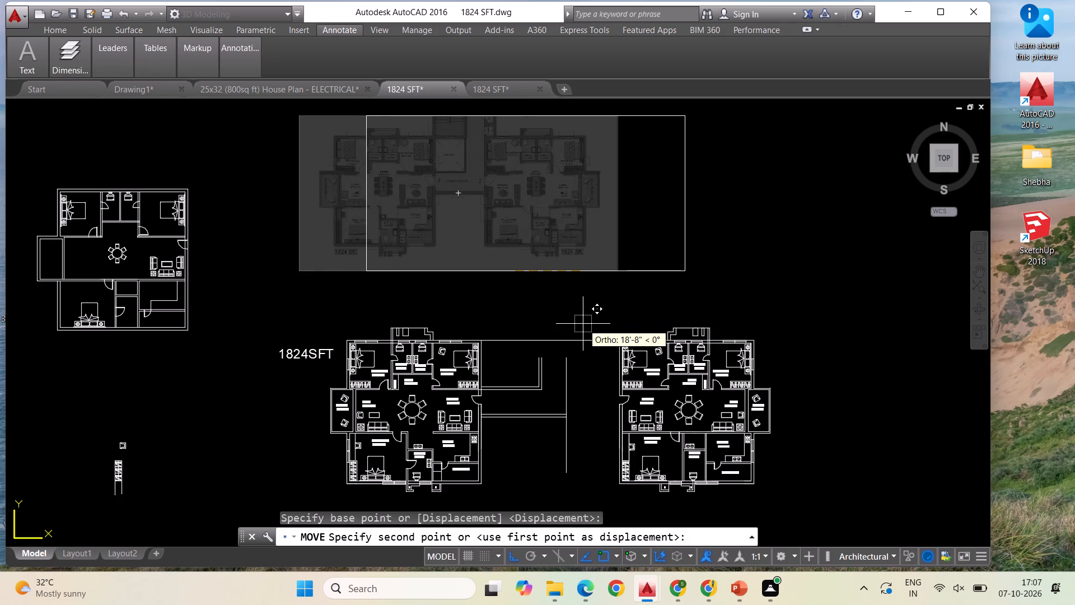
key(F8)
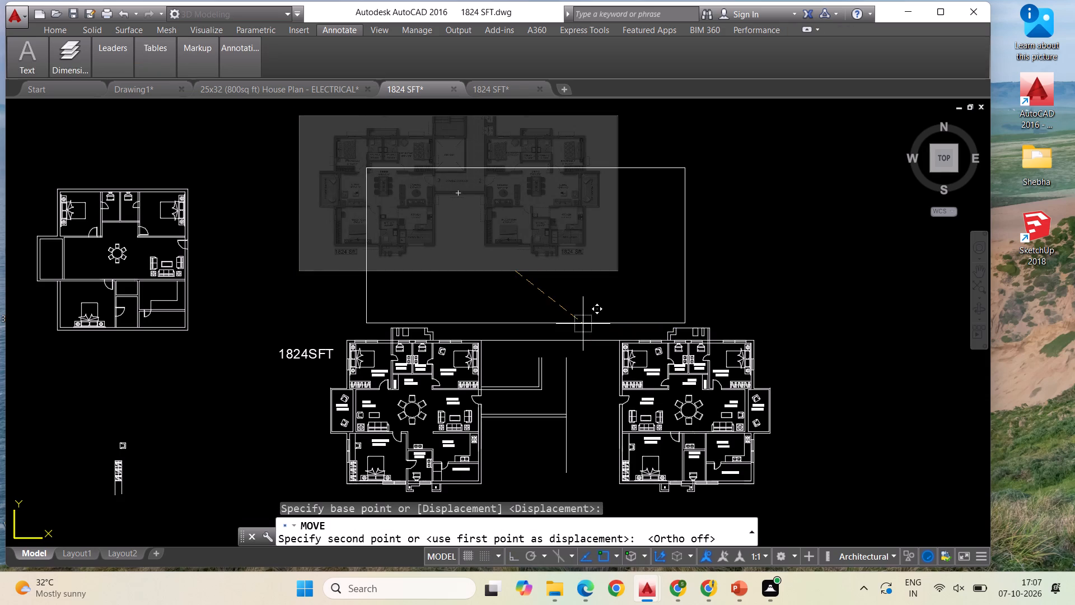
click(593, 302)
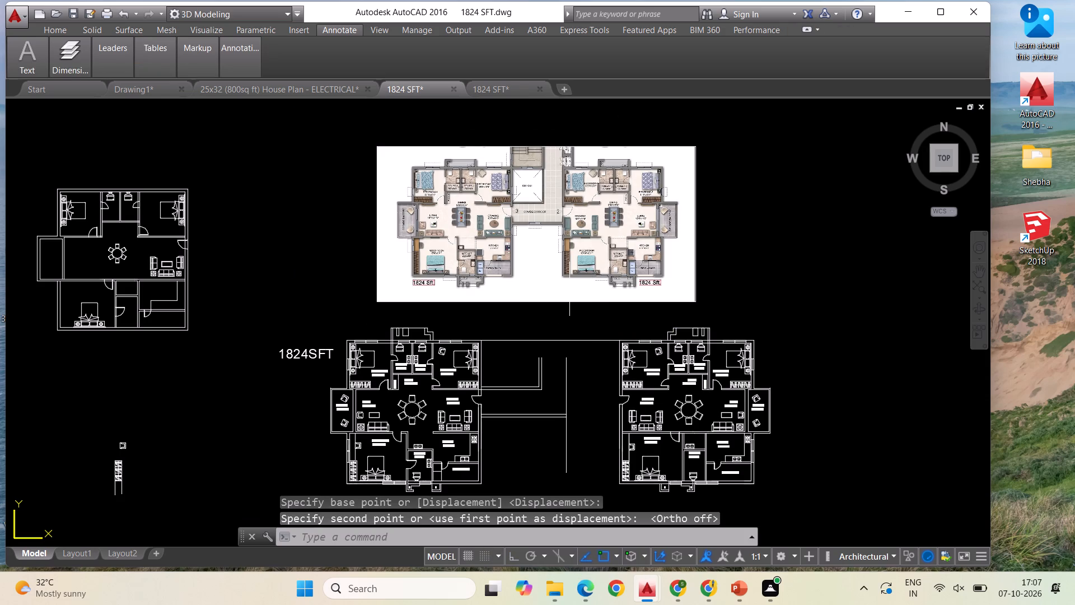
key(ctrl+s)
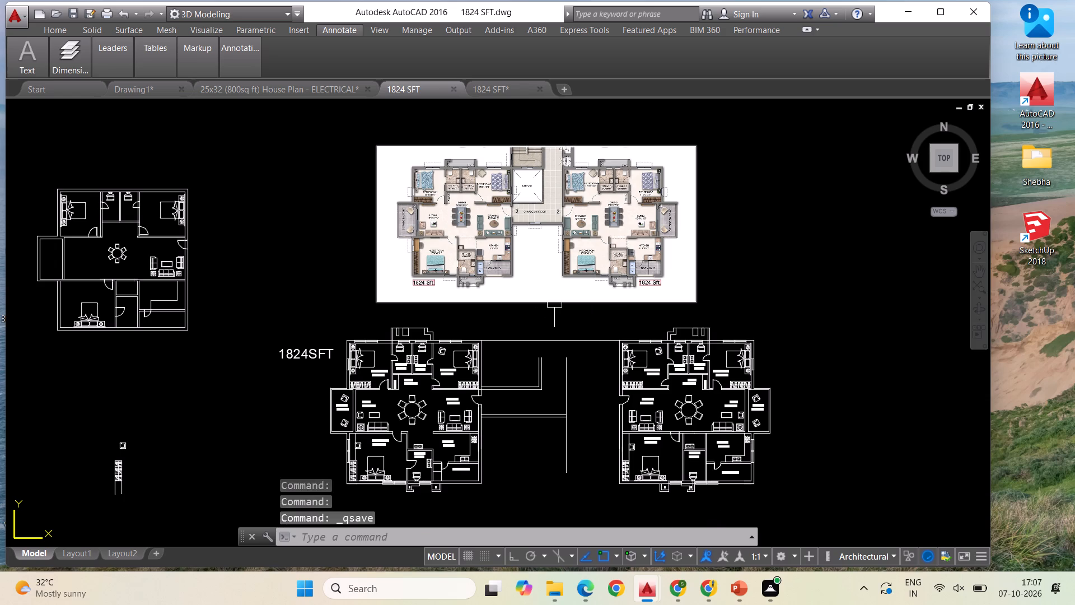
Extend the paired vertical corridor wall lines and the corridor's far vertical line up to the top outer wall line, and save the drawing.
scroll(554, 300, up, 1)
scroll(576, 273, down, 1)
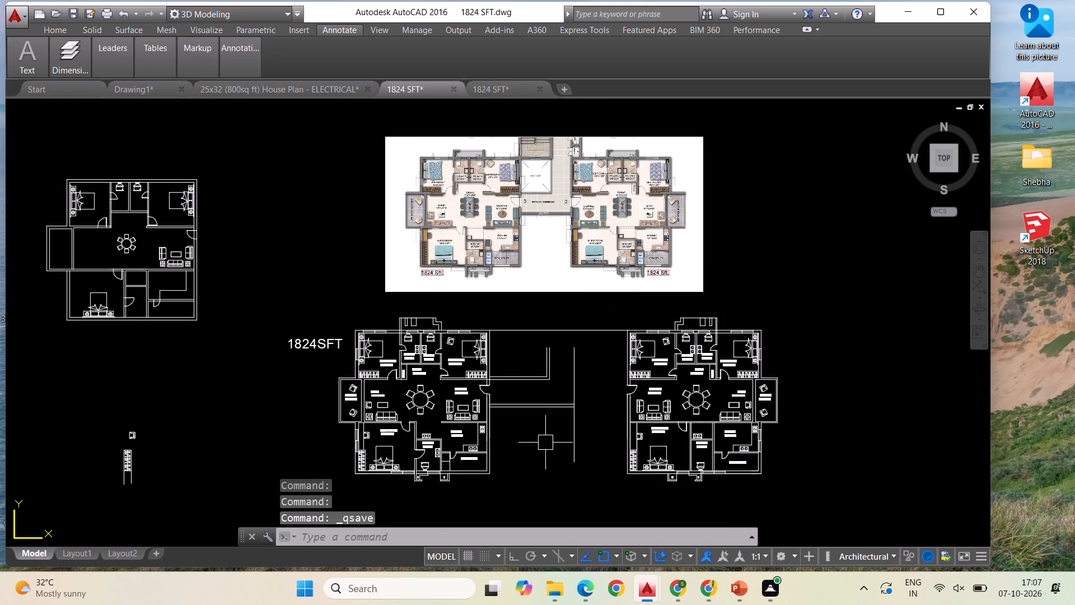
scroll(587, 435, down, 1)
scroll(597, 336, up, 2)
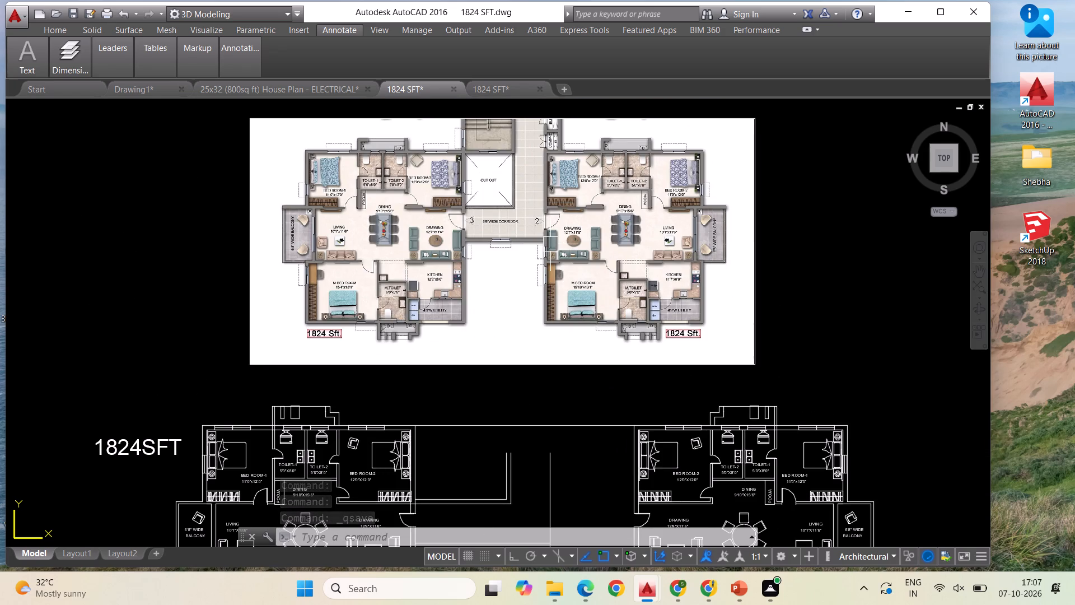
scroll(560, 234, down, 1)
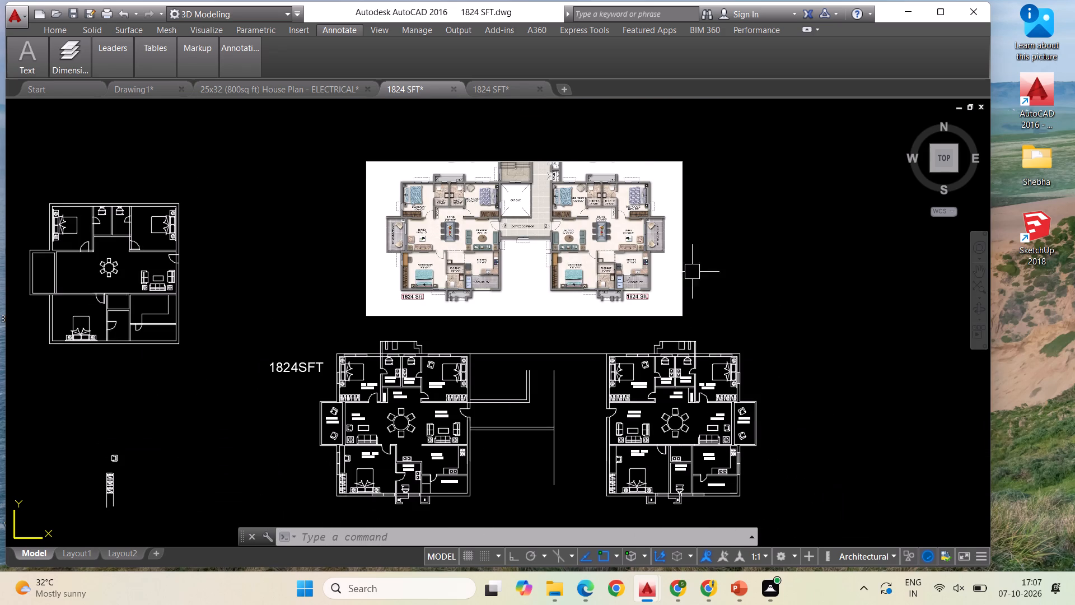
key(Escape)
text(EX)
key(space)
key(space)
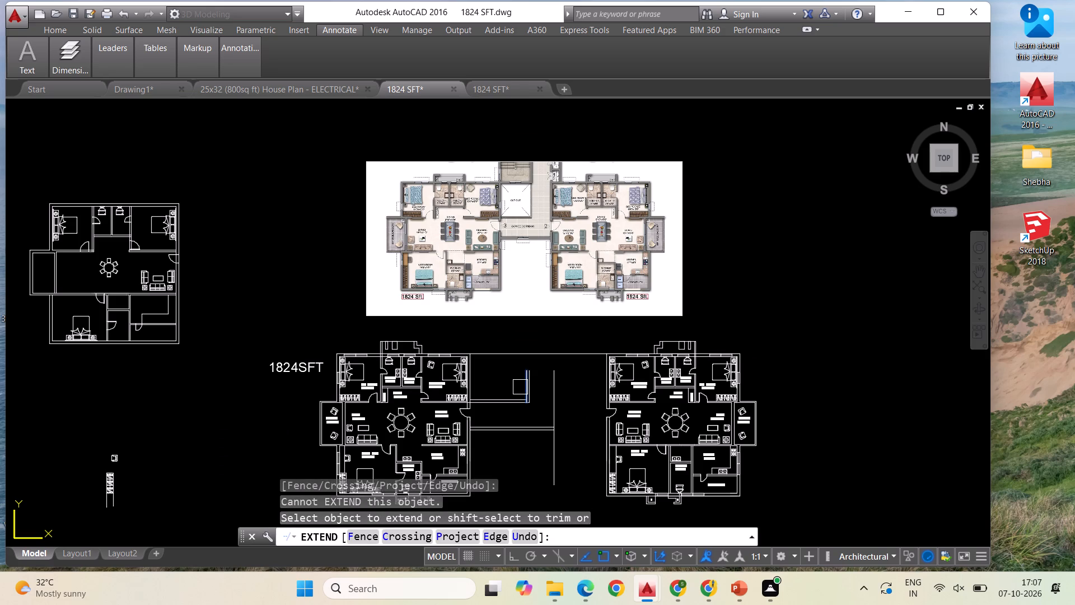
scroll(520, 387, up, 2)
click(529, 363)
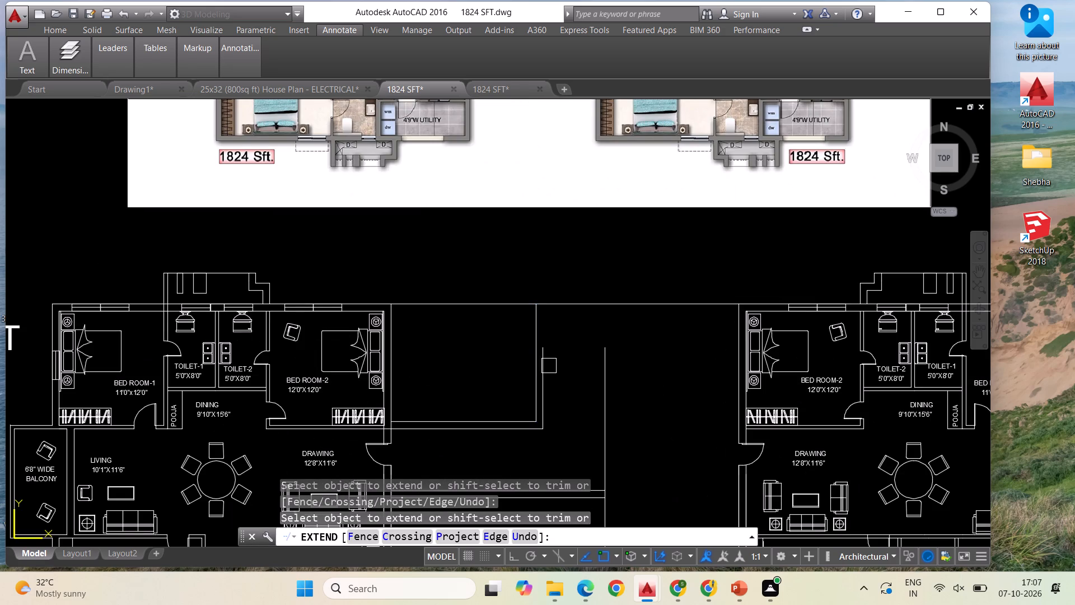
click(549, 369)
scroll(560, 342, down, 2)
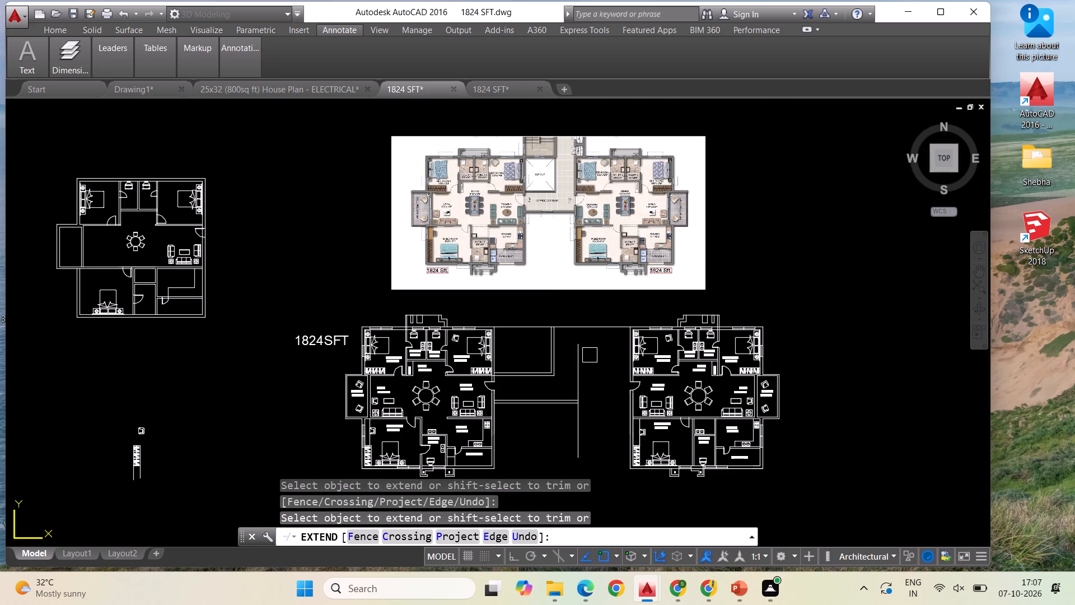
click(584, 359)
key(ctrl+s)
key(Escape)
scroll(545, 360, down, 1)
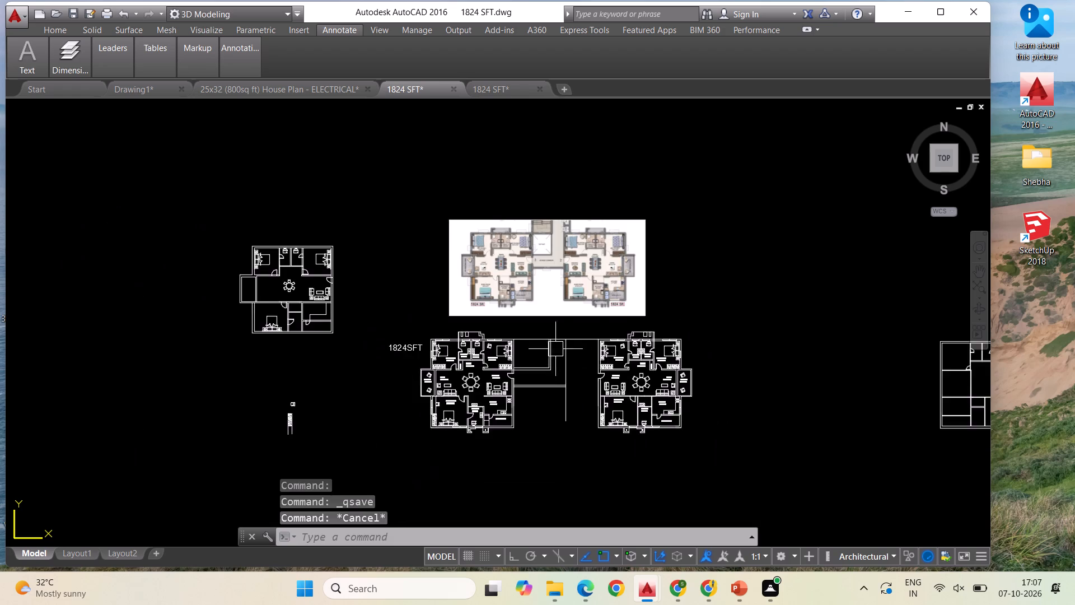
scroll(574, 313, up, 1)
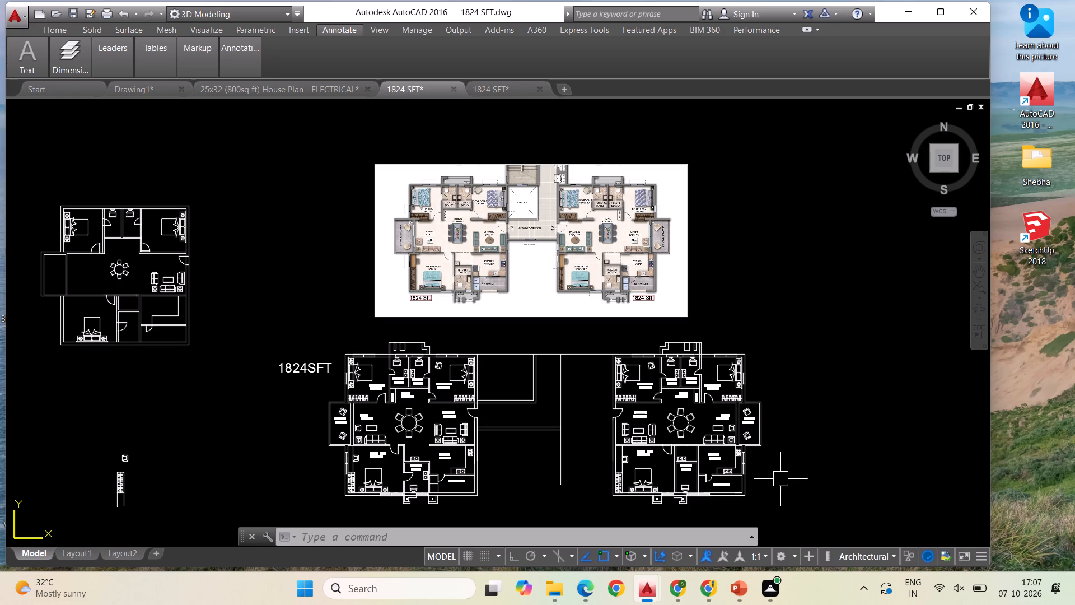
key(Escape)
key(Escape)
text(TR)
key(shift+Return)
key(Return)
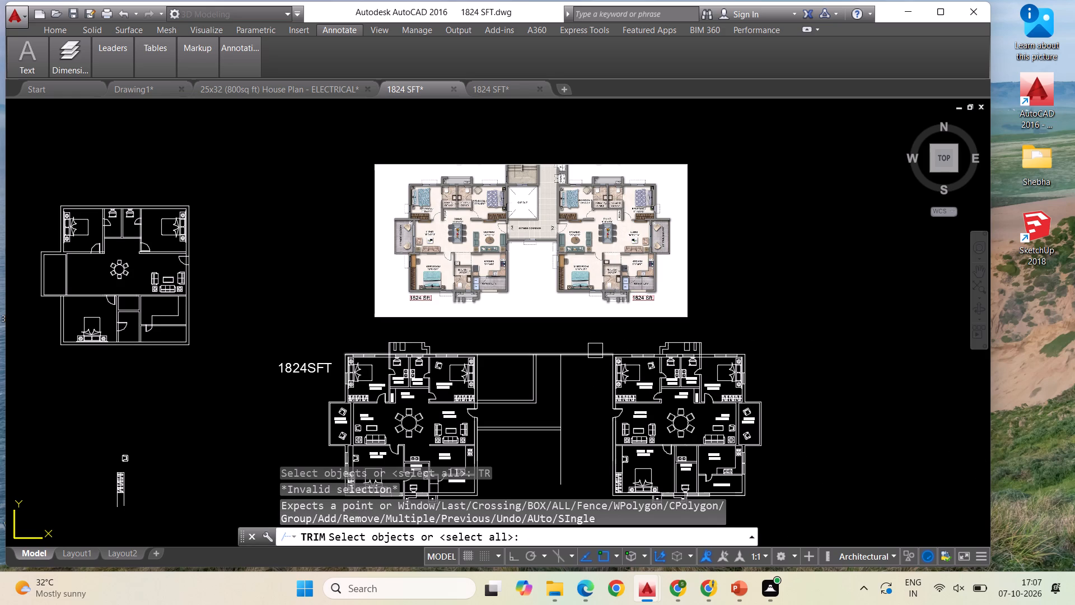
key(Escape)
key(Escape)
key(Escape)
Trim the top outer wall line between the corridor's far vertical line and the mirrored apartment.
text(TR)
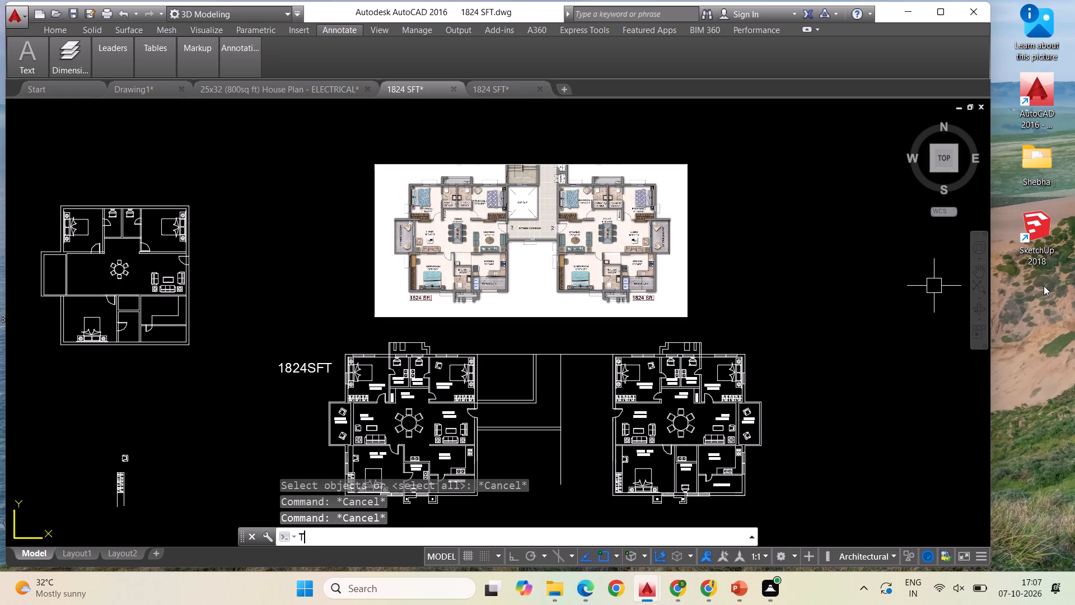
key(Return)
scroll(1044, 286, up, 1)
key(Return)
click(591, 352)
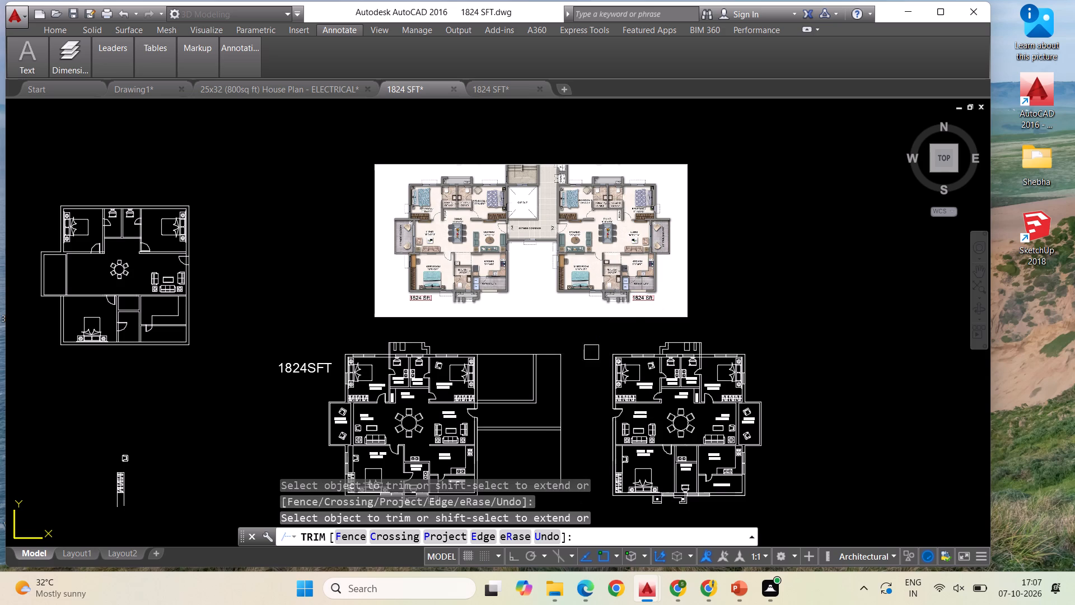
key(Escape)
key(Escape)
Move the whole mirrored apartment from its top outer corner near Bed Room-2 to the top endpoint of the corridor's far vertical line.
click(598, 333)
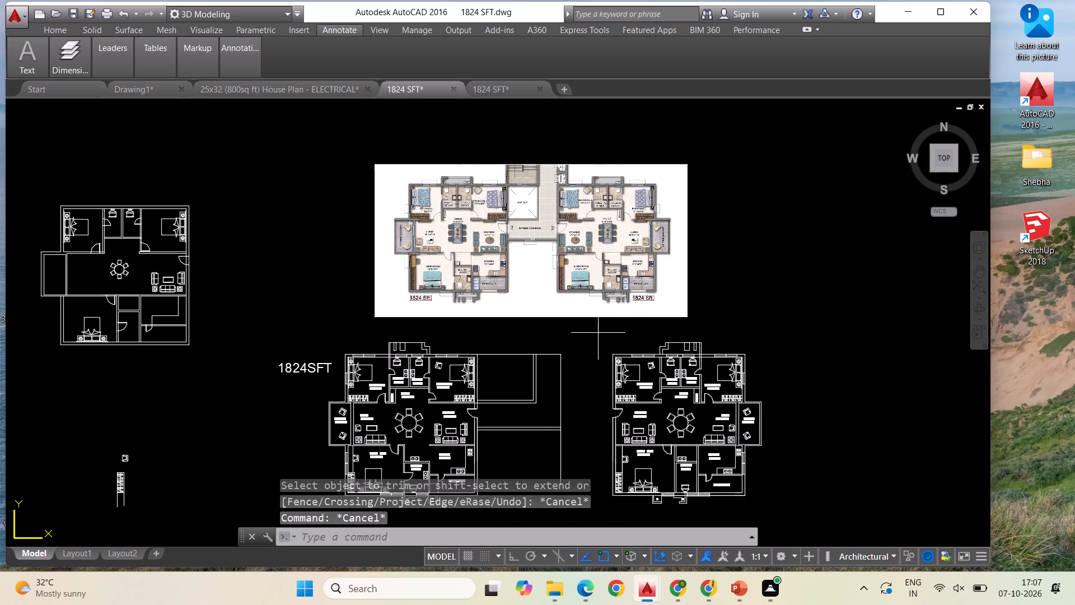
scroll(789, 420, down, 1)
click(810, 486)
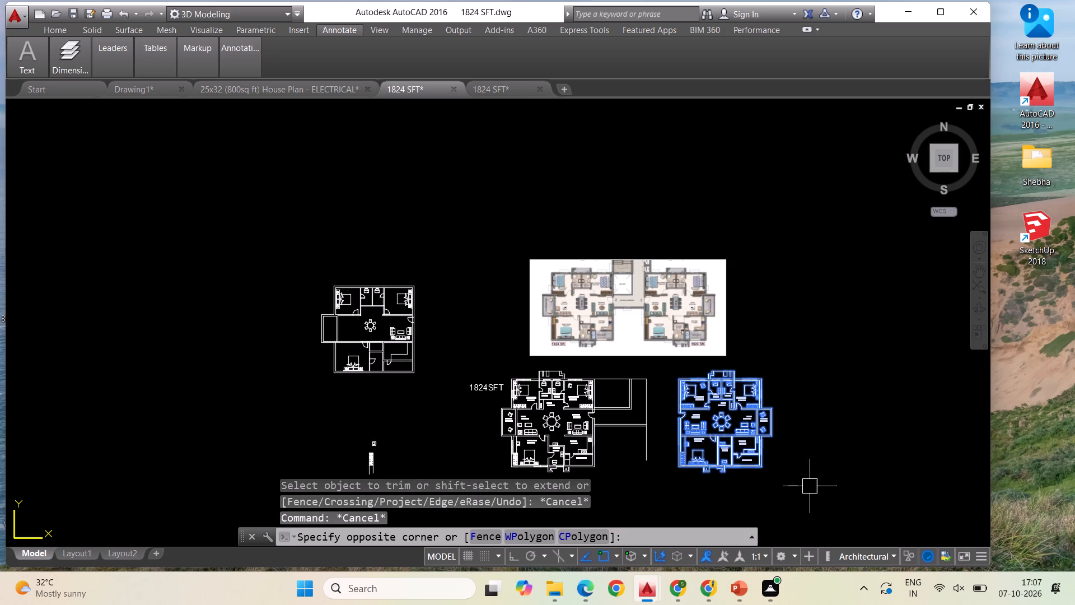
right_click(821, 466)
click(881, 199)
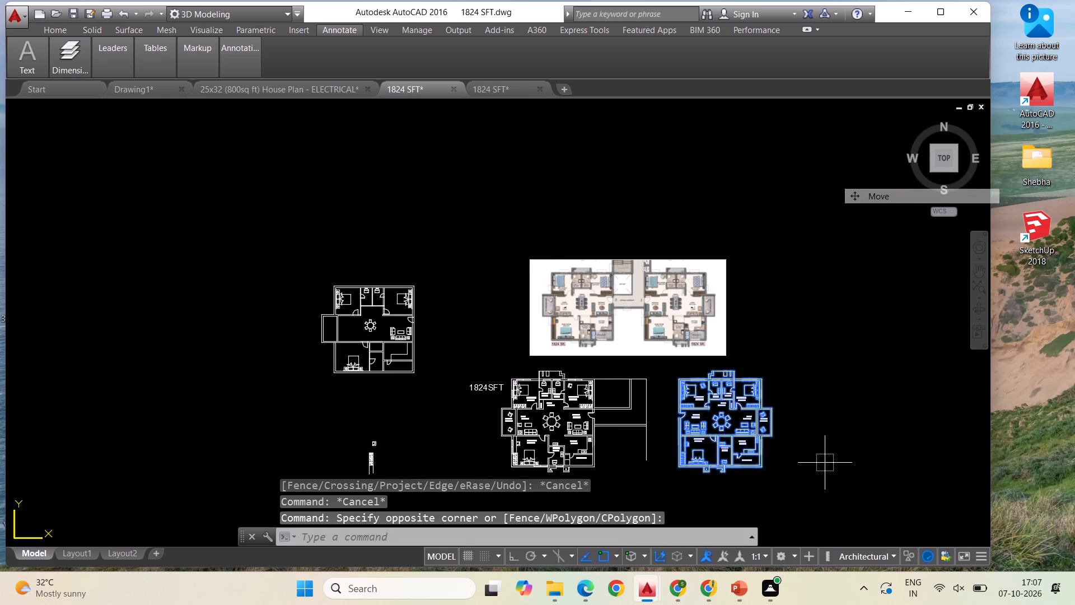
scroll(699, 385, up, 2)
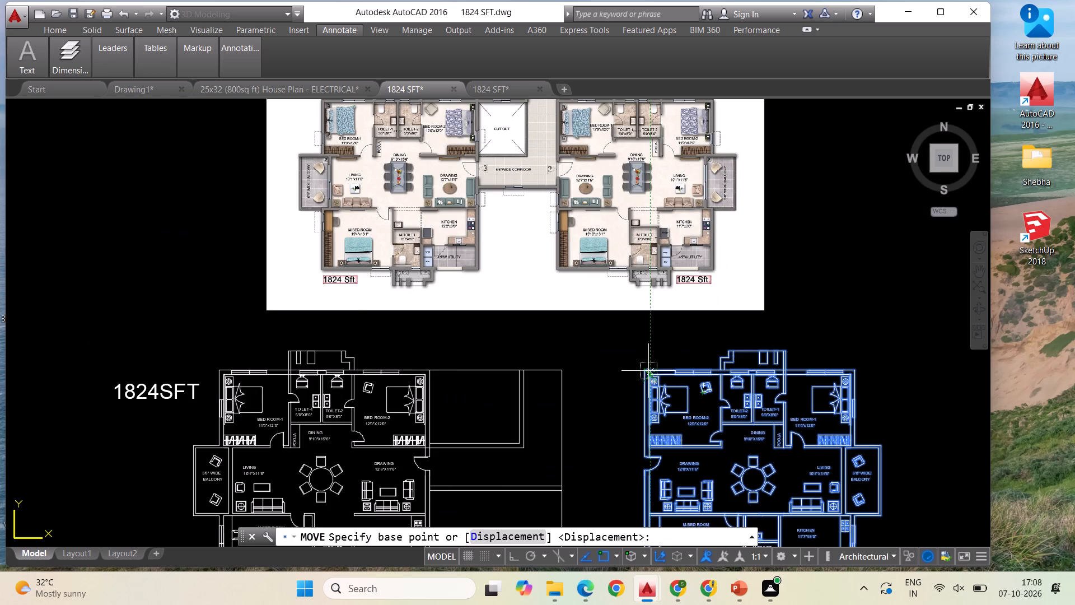
click(647, 370)
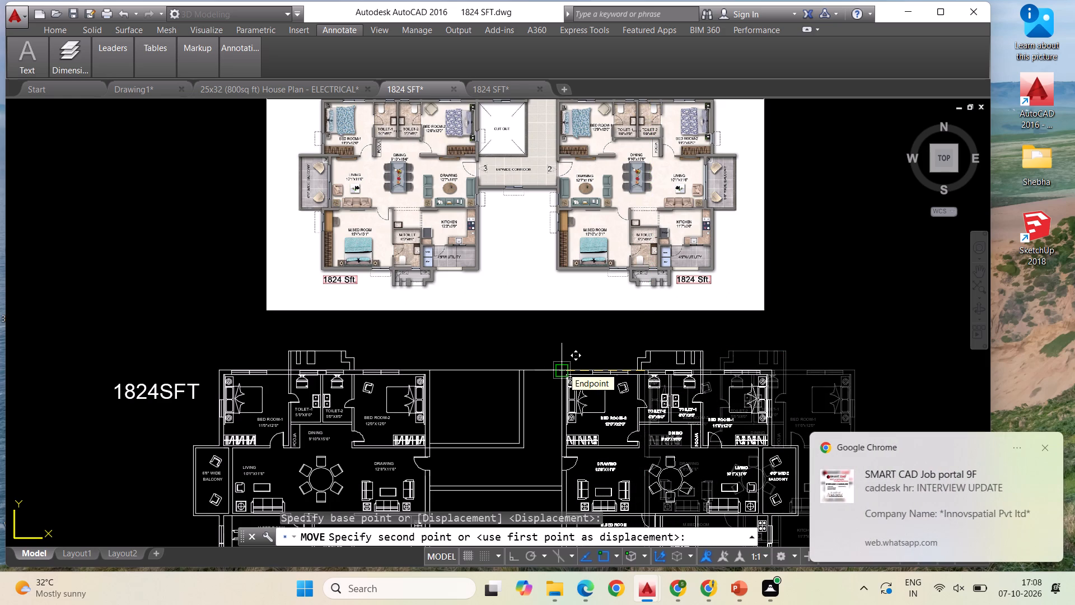
scroll(563, 367, up, 1)
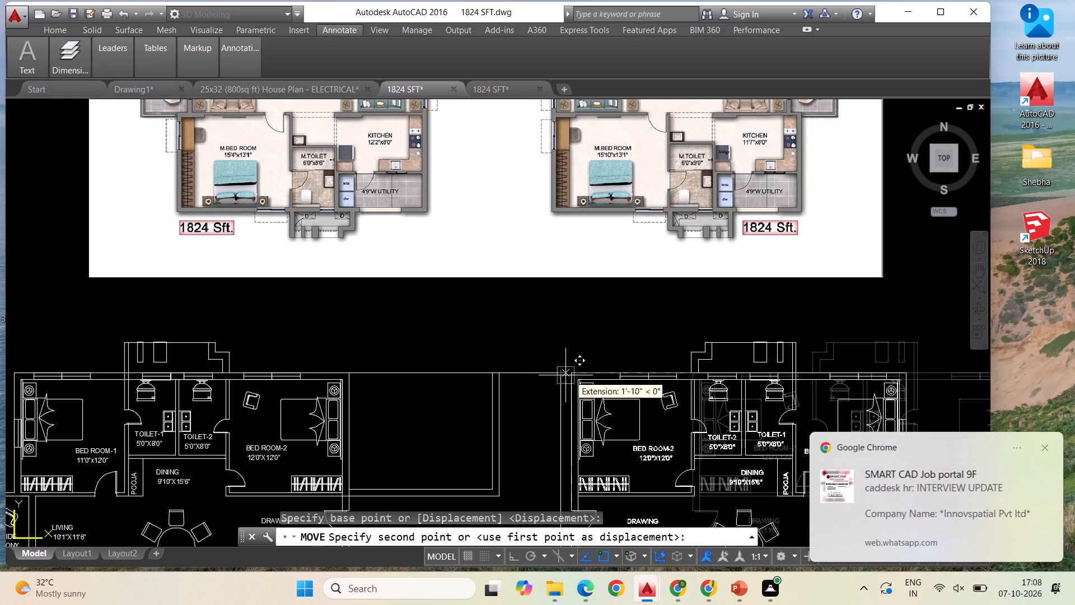
click(556, 374)
key(Escape)
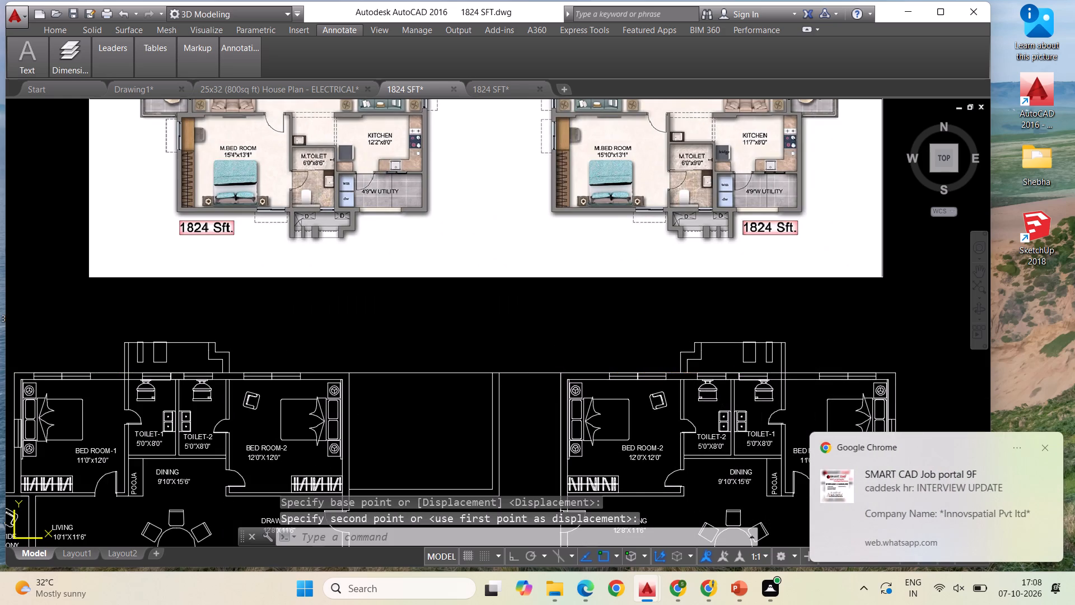
Erase the two small closed polylines inside the projection above the toilets of the original apartment.
scroll(610, 331, down, 1)
scroll(675, 322, down, 1)
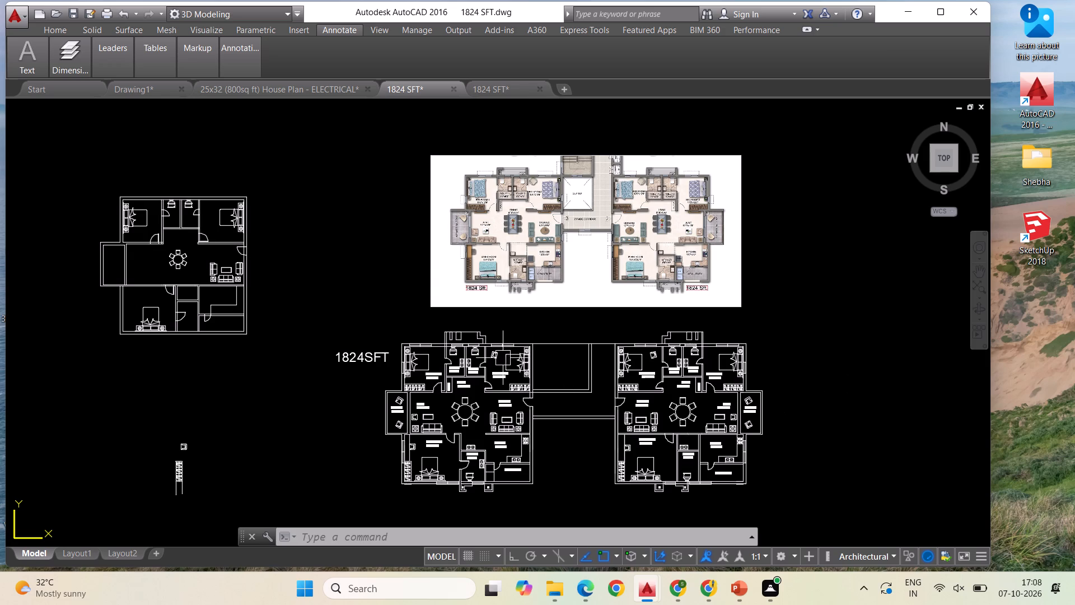
scroll(459, 336, up, 2)
click(462, 346)
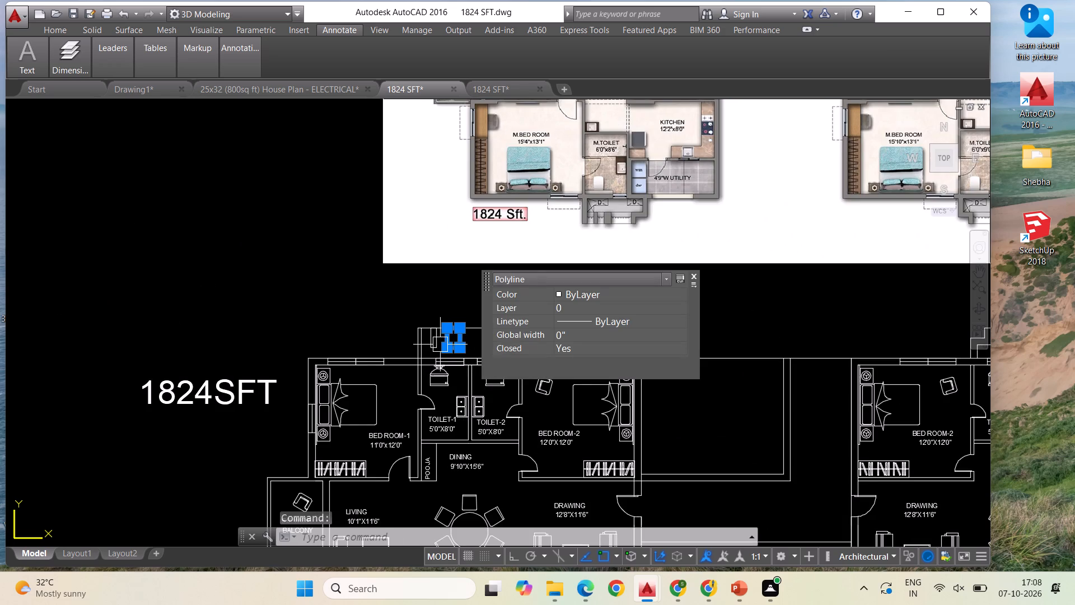
click(439, 344)
key(Delete)
Erase the two small closed polylines inside the projection above the toilets of the mirrored apartment.
scroll(345, 327, down, 1)
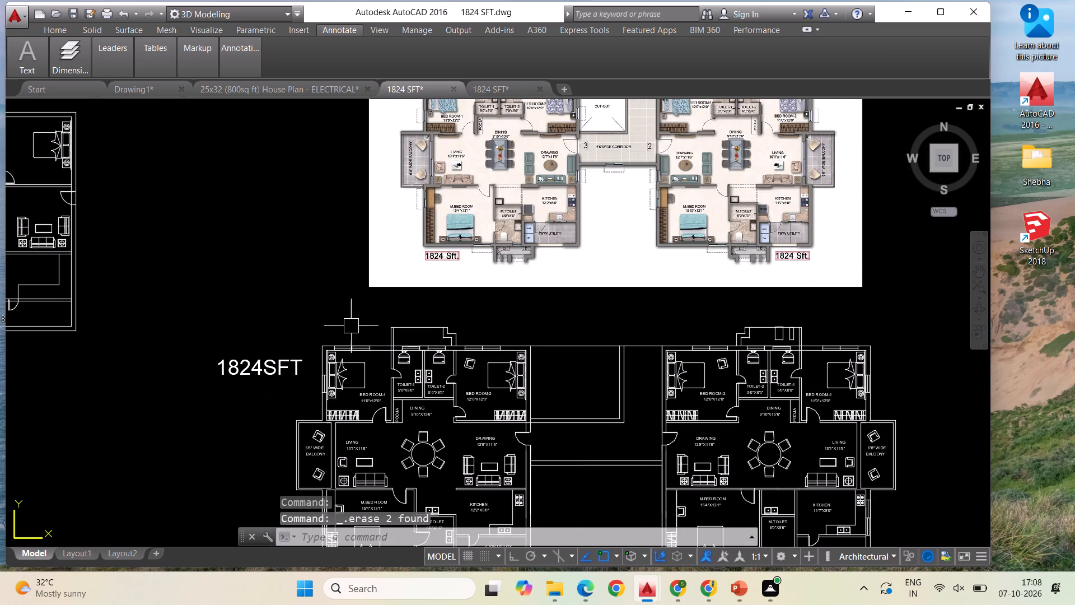
scroll(779, 335, up, 1)
click(779, 336)
click(797, 345)
key(Delete)
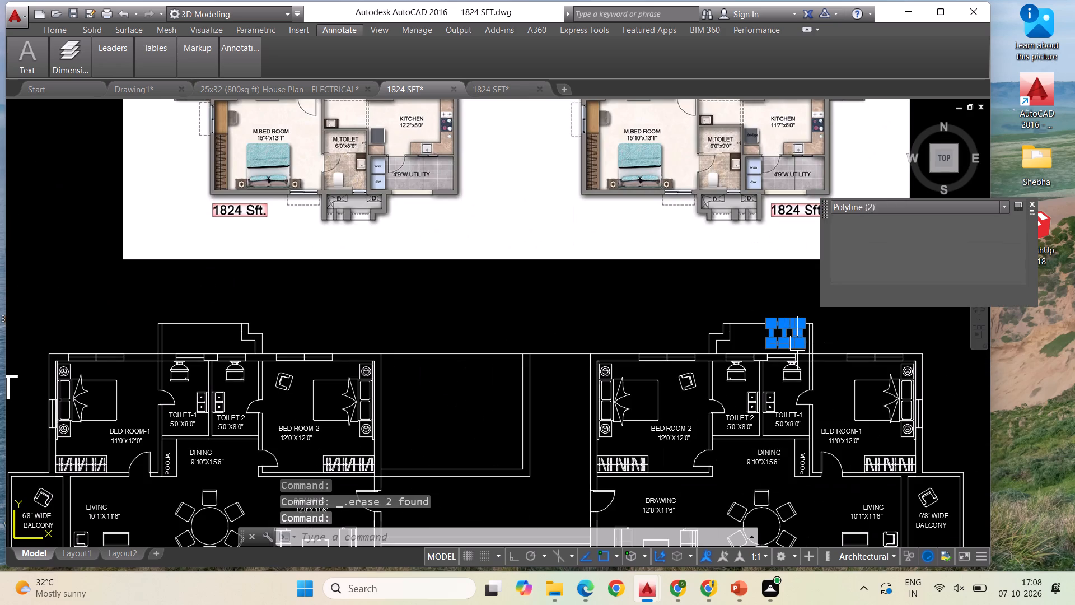
scroll(725, 349, down, 2)
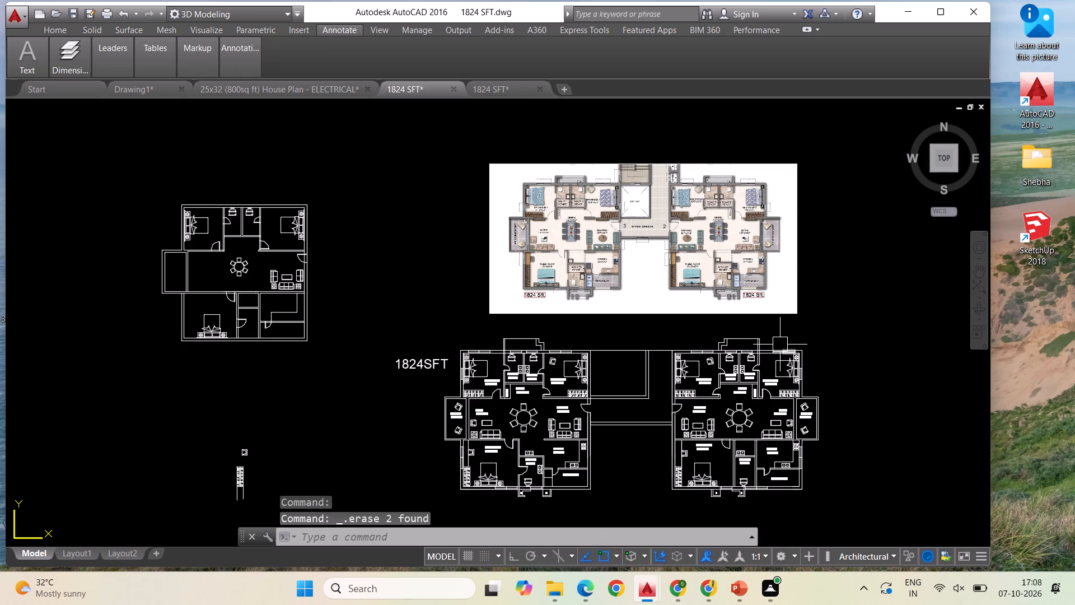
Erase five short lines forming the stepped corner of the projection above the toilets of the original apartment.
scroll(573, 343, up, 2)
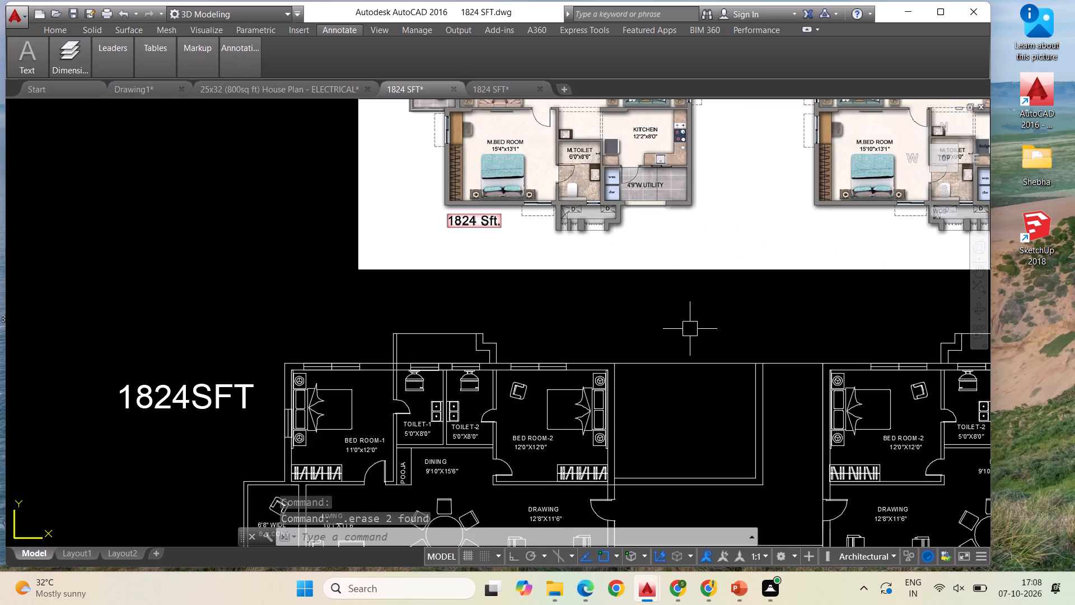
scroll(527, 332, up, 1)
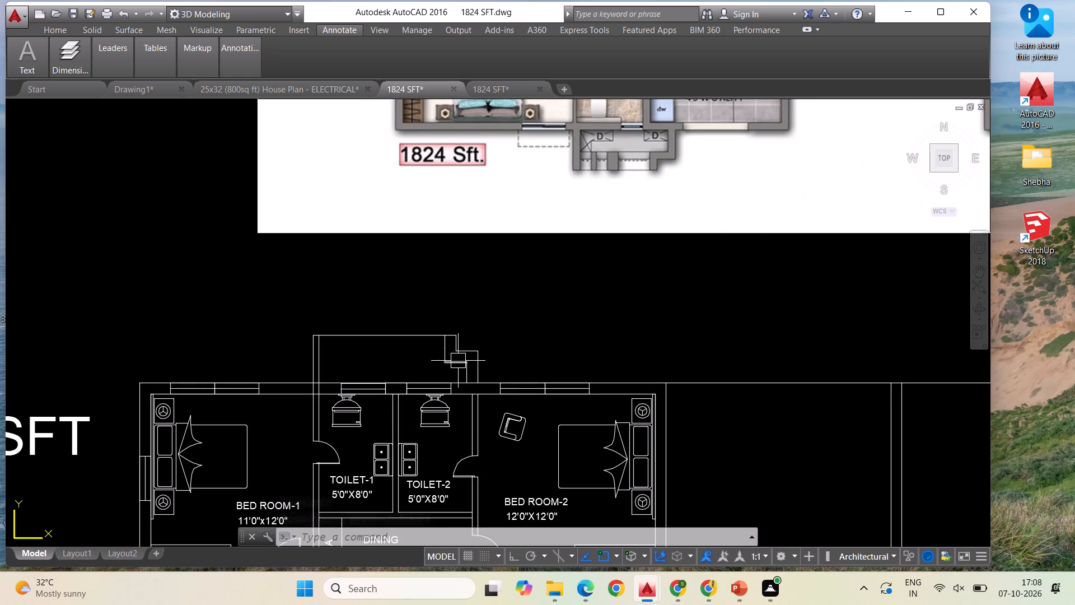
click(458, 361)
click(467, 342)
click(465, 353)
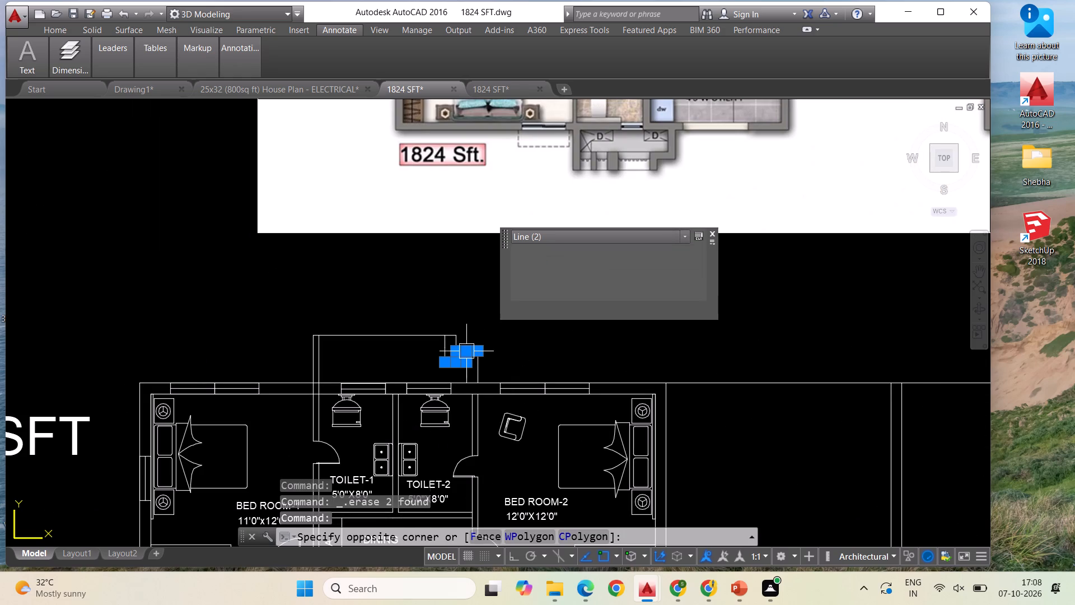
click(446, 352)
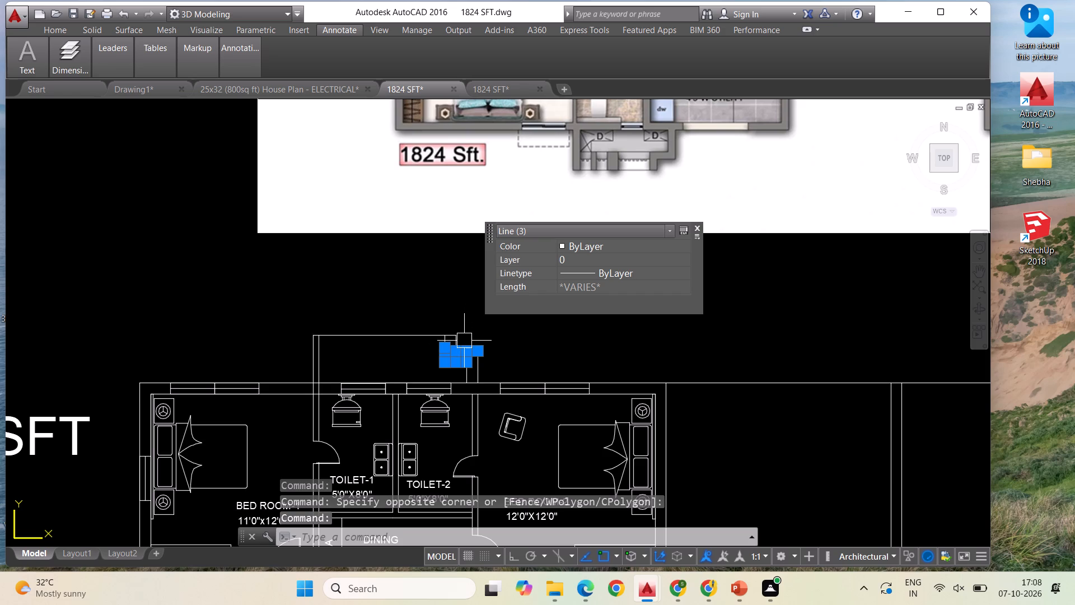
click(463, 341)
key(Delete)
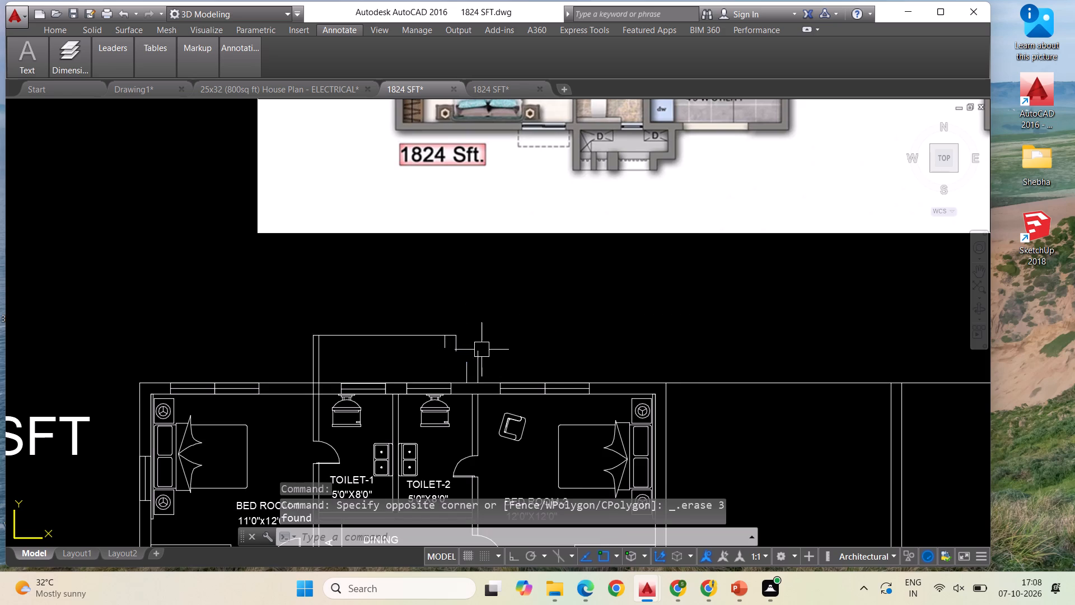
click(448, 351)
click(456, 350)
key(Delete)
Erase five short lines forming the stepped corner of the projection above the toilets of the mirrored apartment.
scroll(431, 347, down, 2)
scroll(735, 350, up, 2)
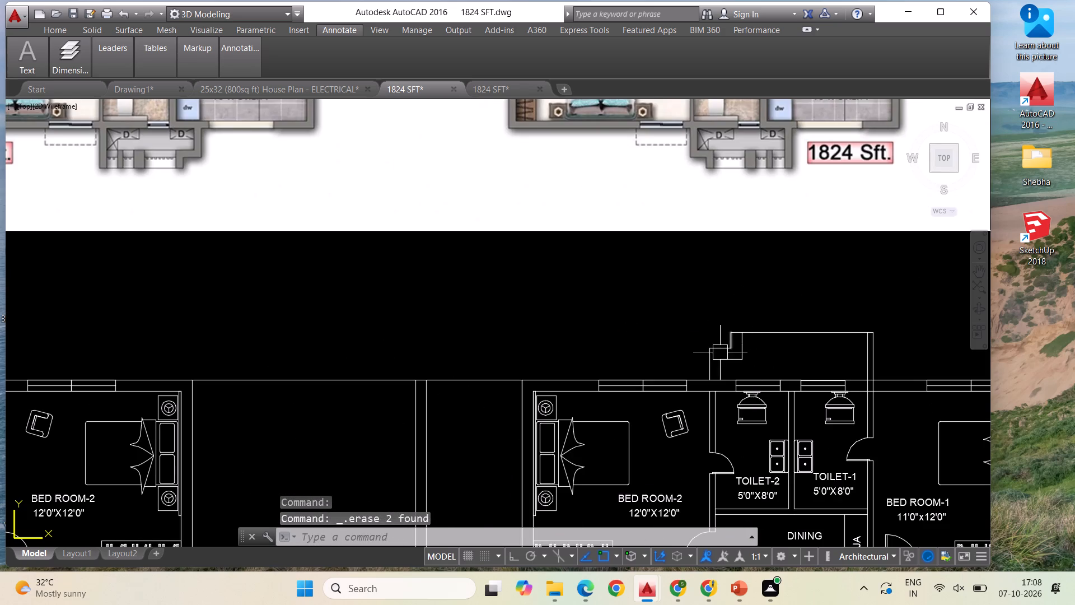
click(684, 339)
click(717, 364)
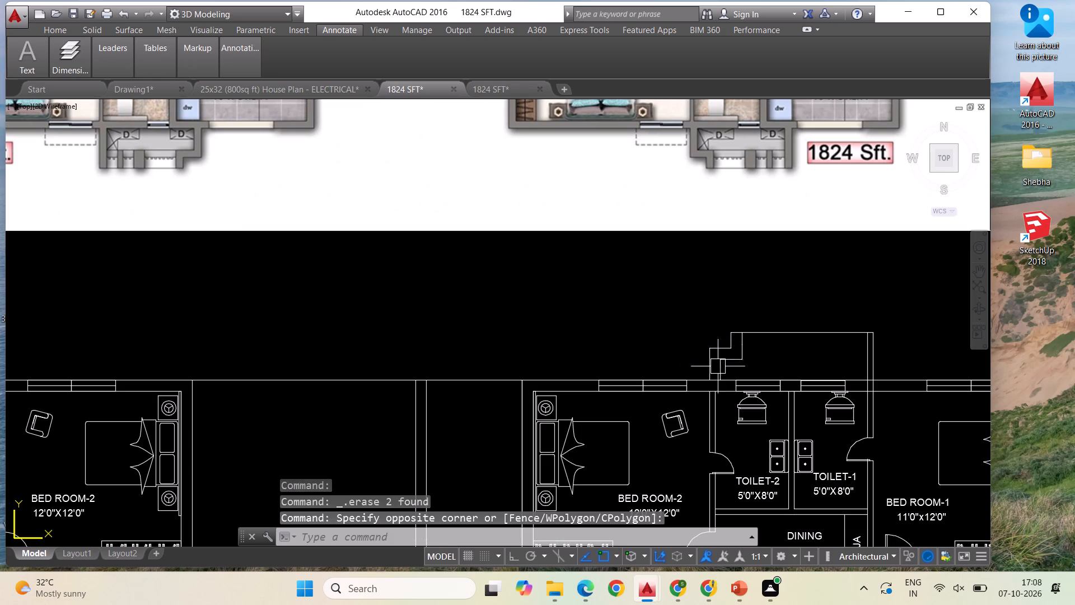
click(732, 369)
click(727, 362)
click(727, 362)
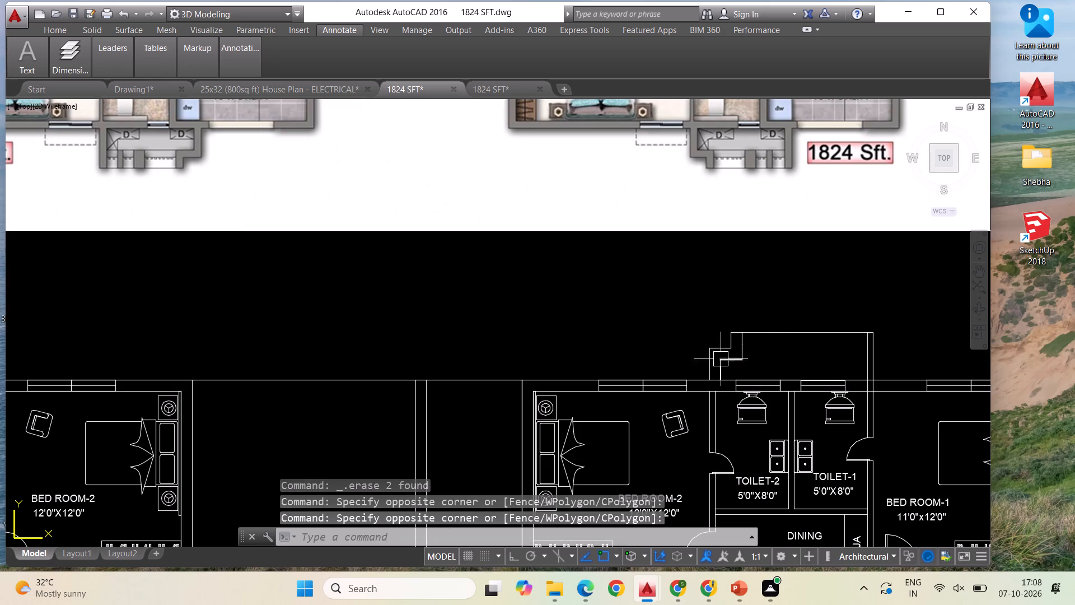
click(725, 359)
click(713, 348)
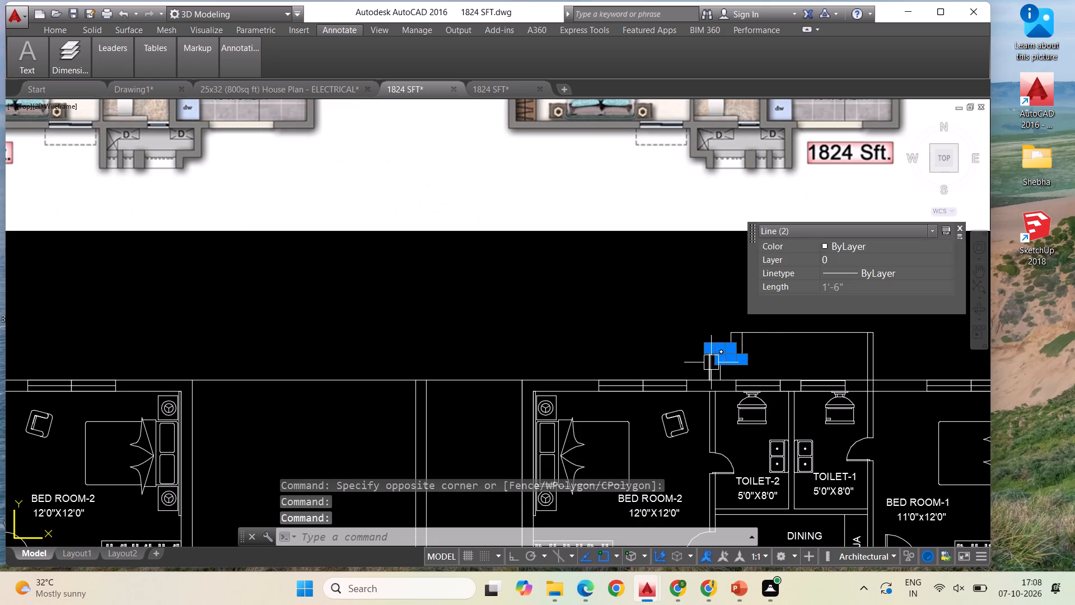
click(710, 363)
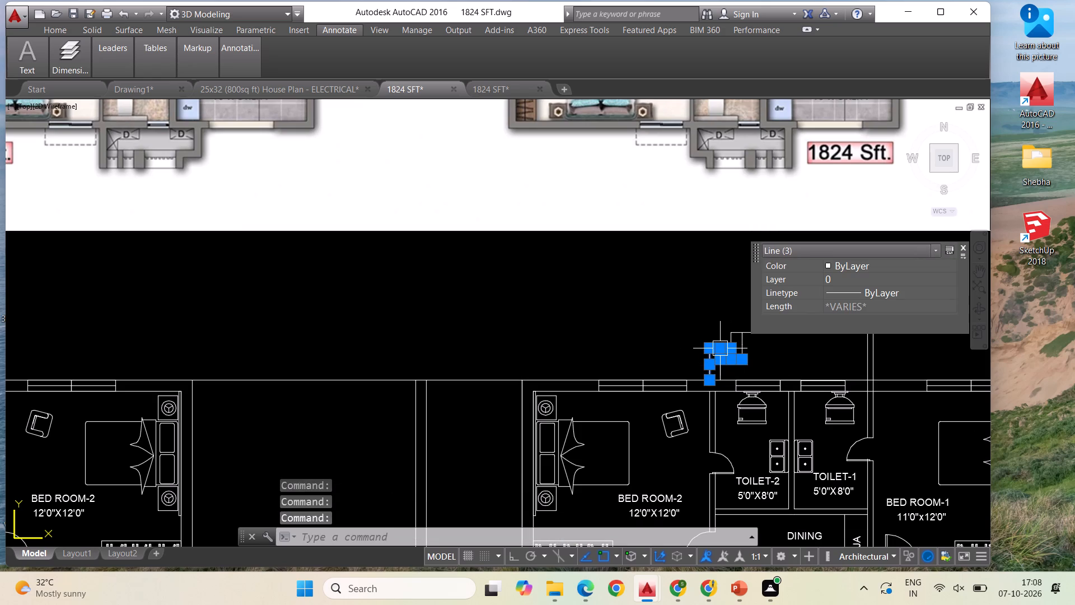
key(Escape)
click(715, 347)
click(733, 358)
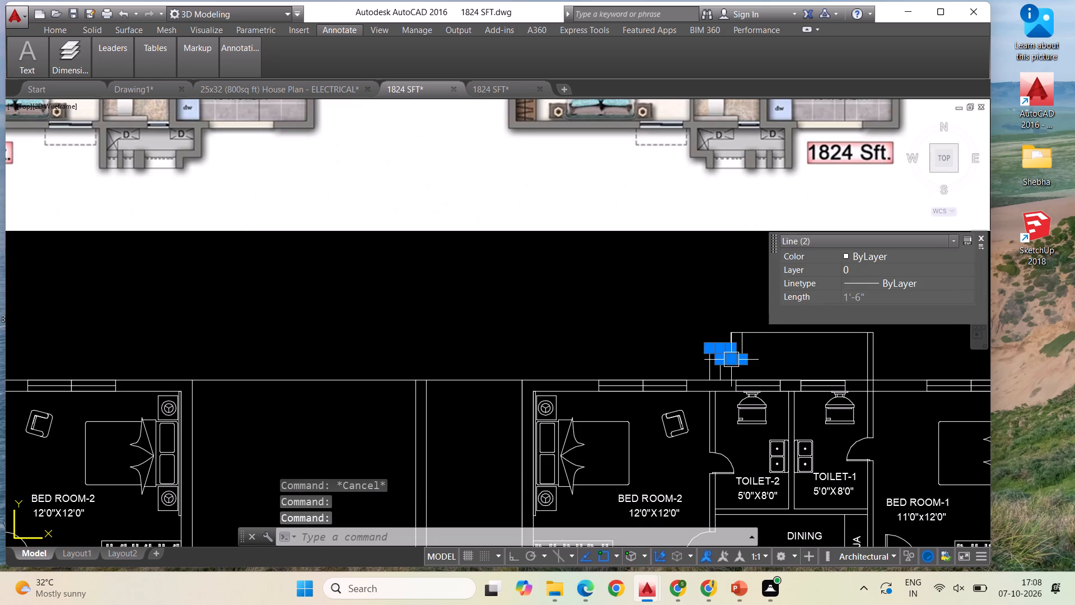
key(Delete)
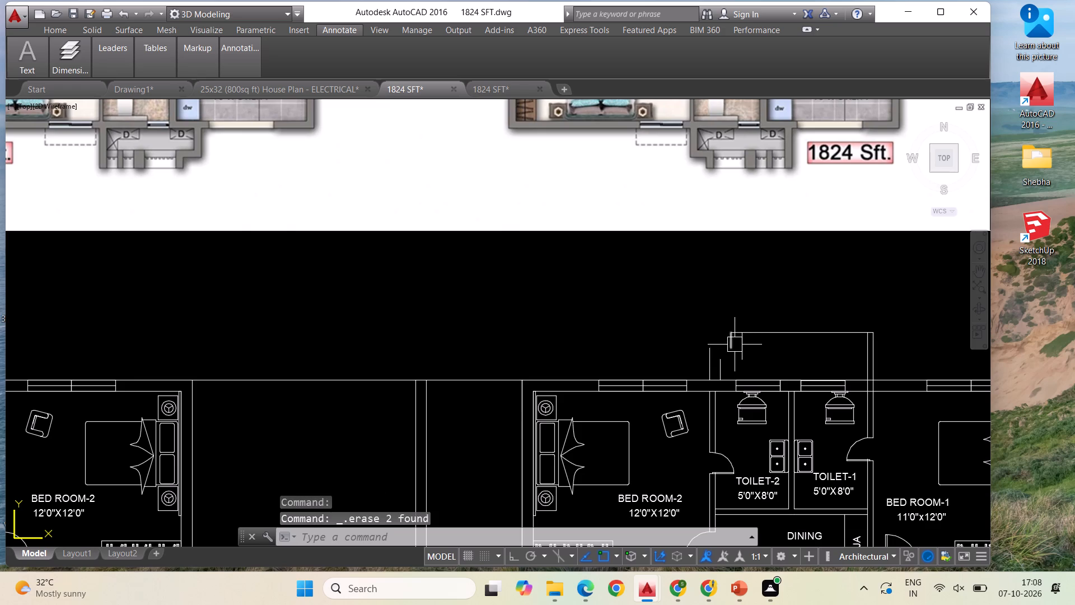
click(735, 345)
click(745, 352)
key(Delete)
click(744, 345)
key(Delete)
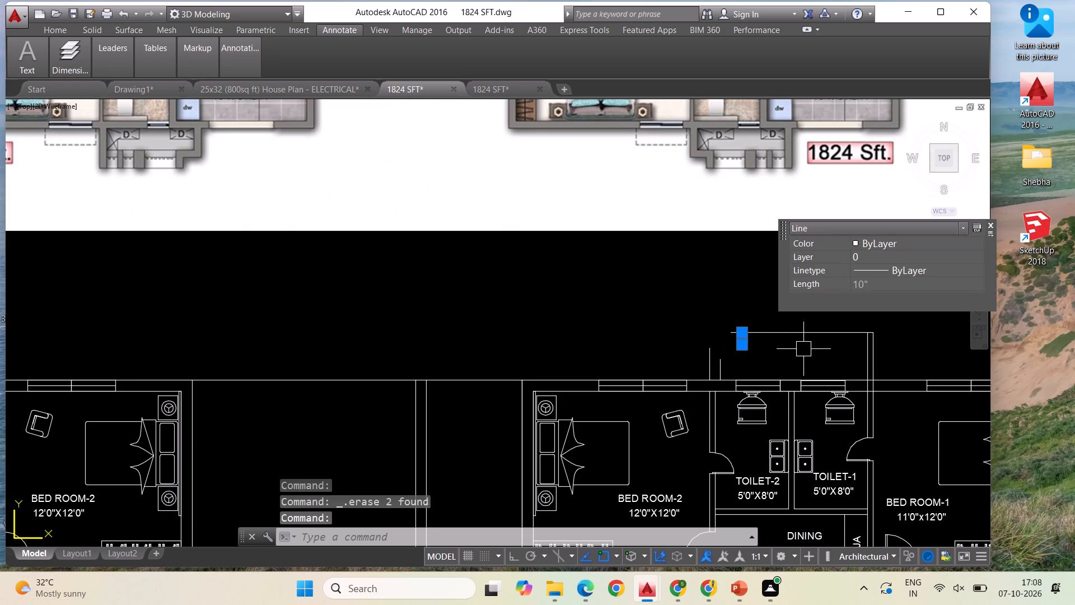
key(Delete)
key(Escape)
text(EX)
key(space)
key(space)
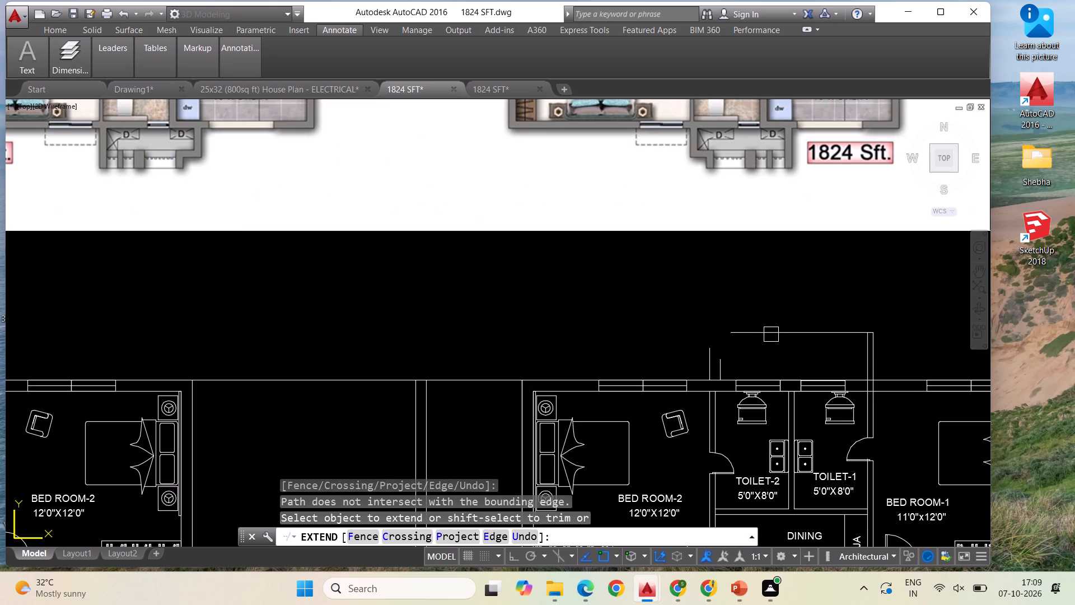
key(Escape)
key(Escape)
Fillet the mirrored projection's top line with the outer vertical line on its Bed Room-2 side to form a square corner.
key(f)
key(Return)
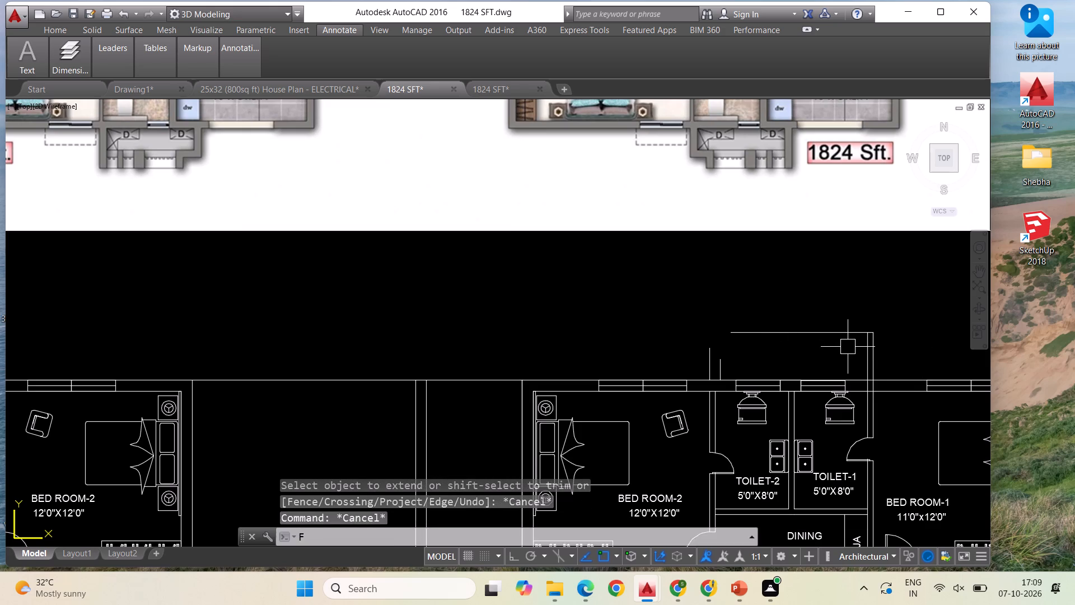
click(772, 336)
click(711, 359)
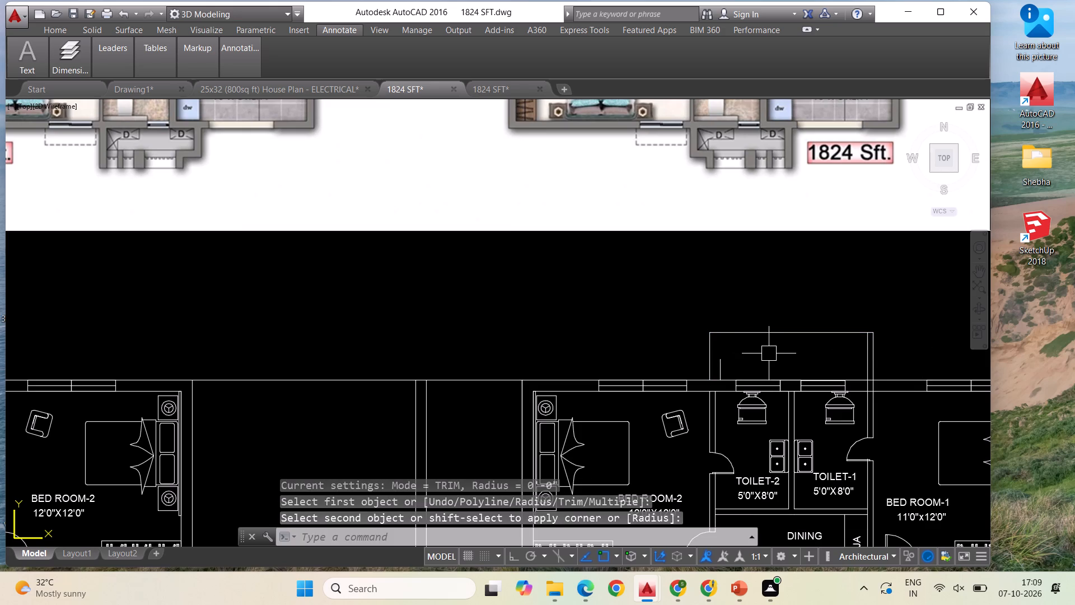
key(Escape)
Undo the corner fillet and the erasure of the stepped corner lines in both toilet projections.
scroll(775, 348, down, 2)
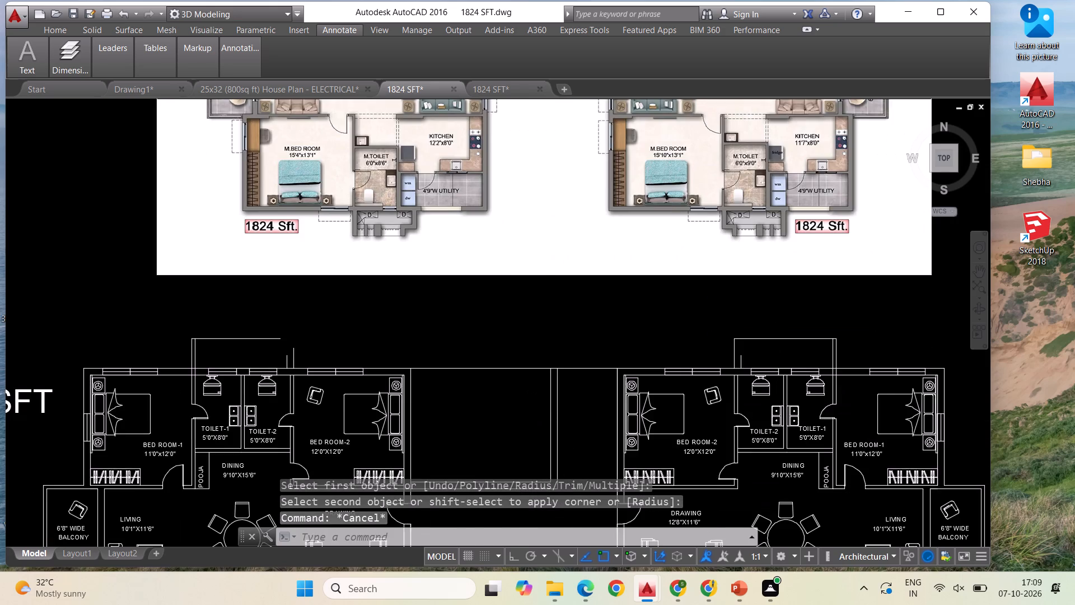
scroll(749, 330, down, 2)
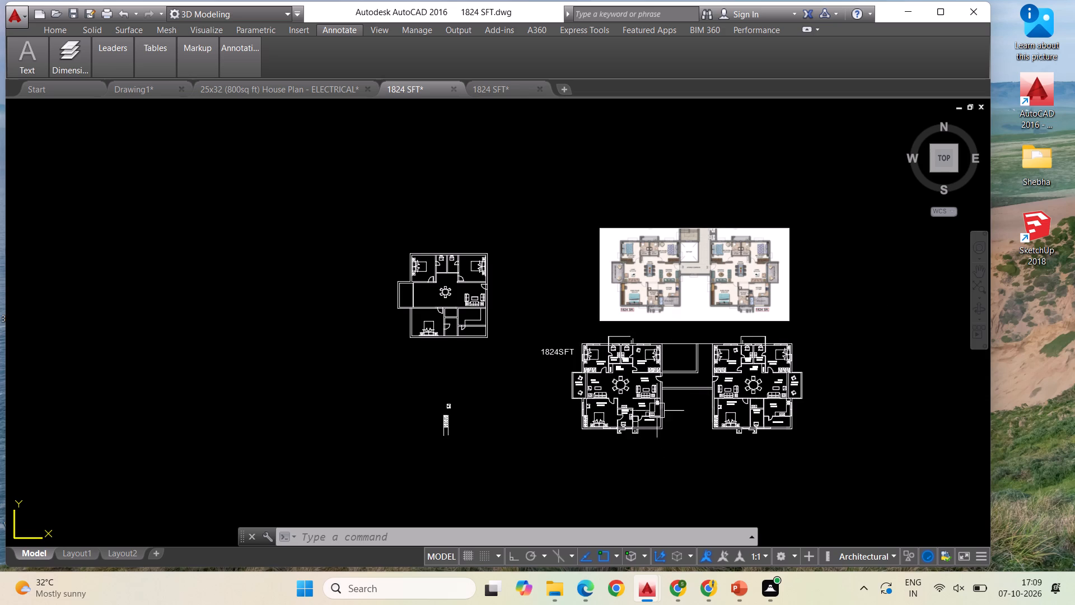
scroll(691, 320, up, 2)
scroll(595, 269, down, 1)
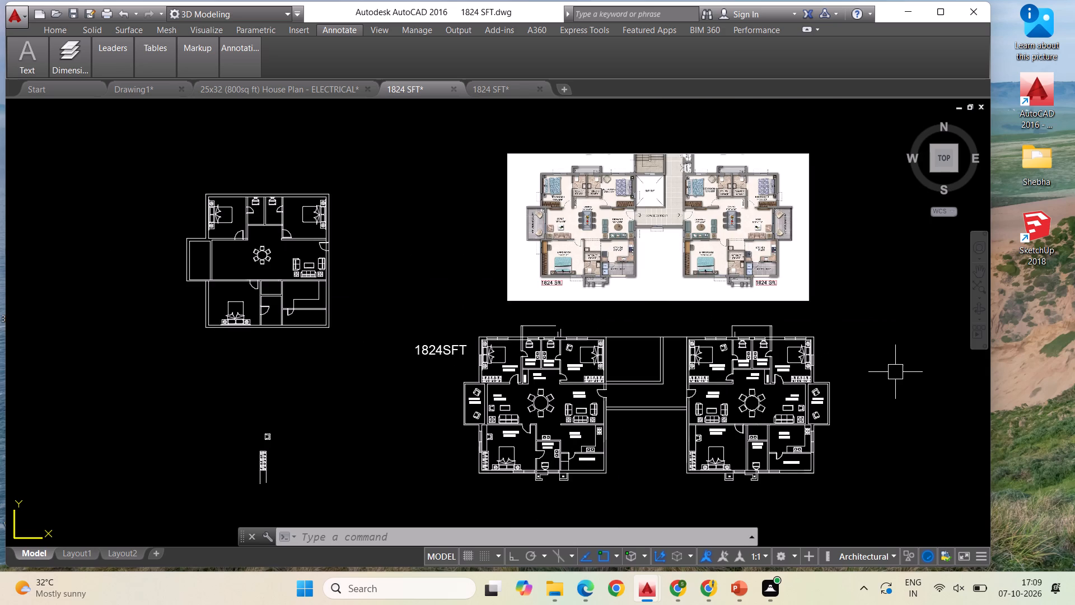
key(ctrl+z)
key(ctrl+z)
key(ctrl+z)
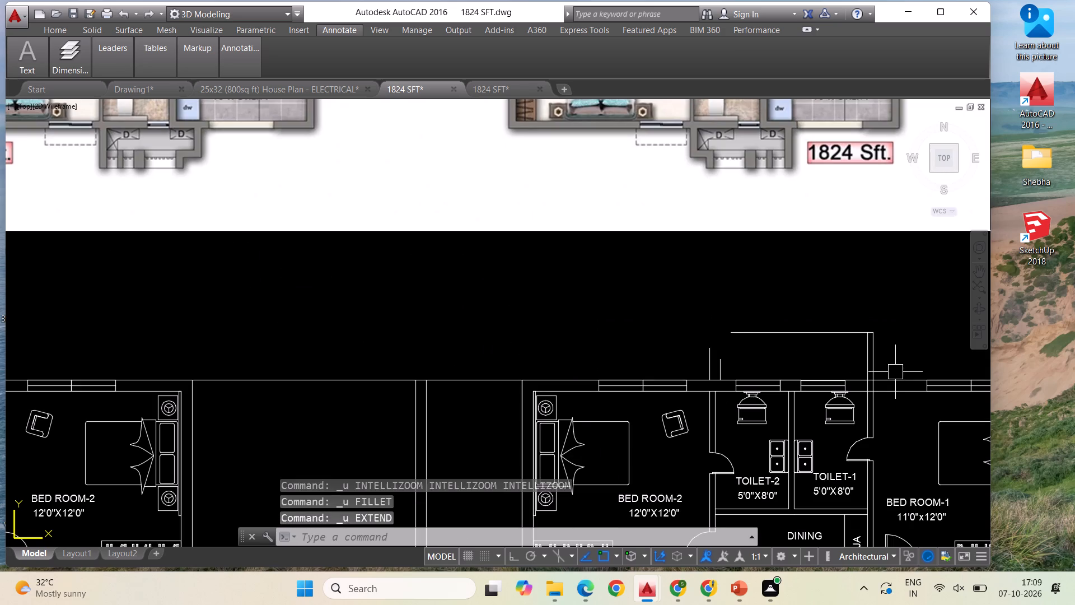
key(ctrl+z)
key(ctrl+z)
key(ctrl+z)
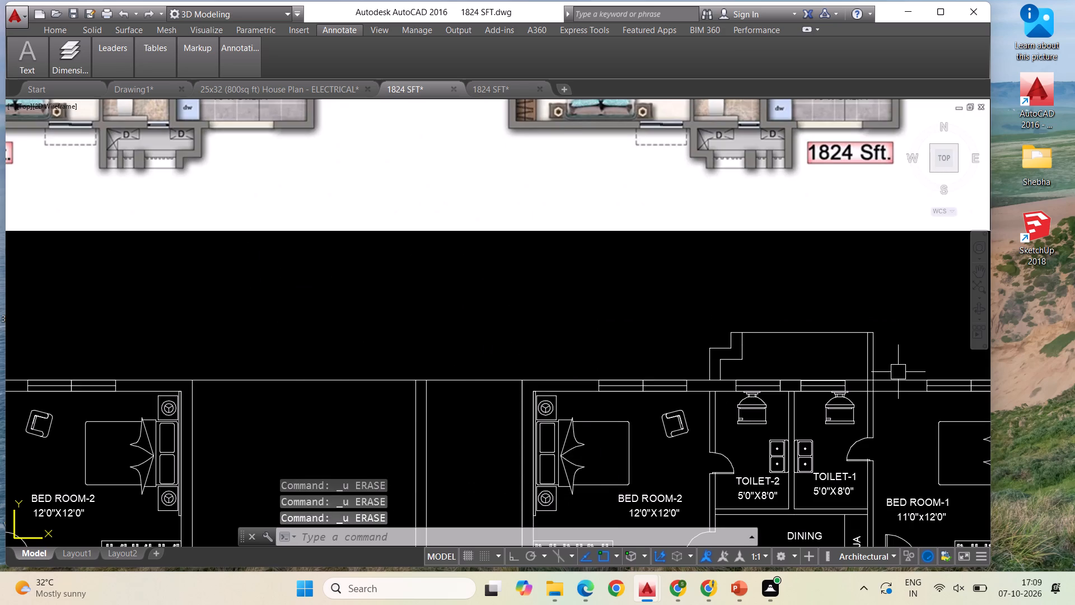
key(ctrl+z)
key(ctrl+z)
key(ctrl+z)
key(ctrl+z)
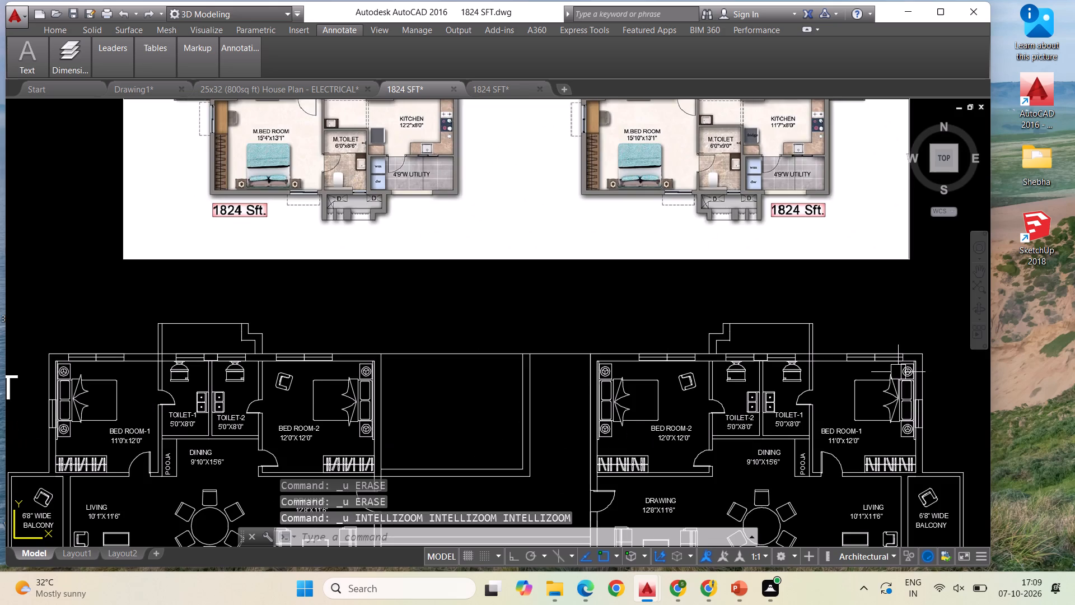
Undo the erasure of the small closed polylines inside the toilet projections of both apartments.
key(ctrl+z)
key(ctrl+z)
key(ctrl+z)
key(ctrl+z)
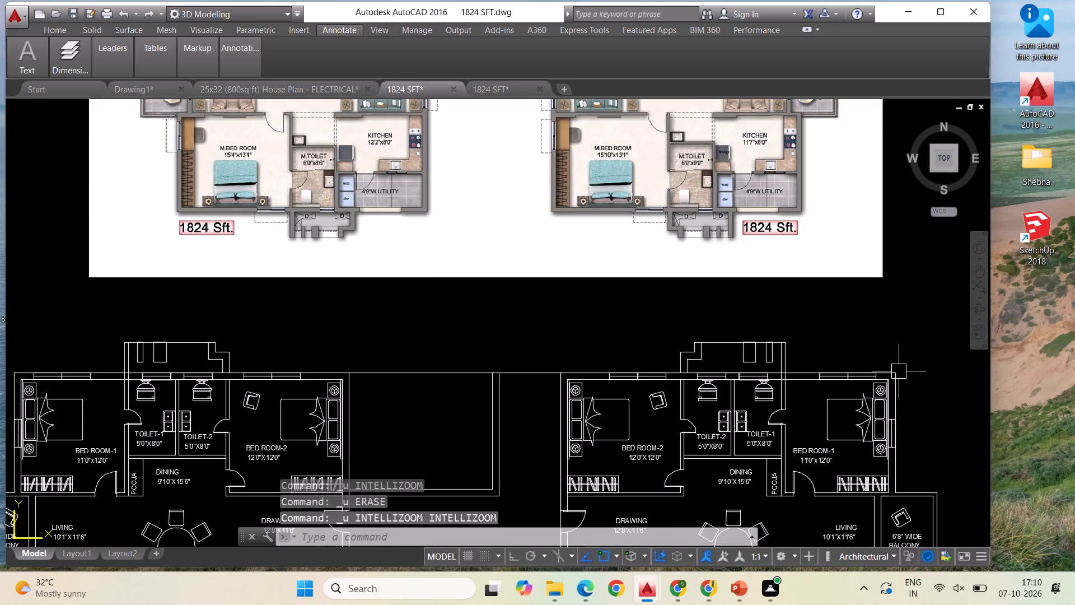
Extend the inner top wall line of the original apartment's Bed Room-2 across the cut-out to the corridor's near vertical wall line.
scroll(797, 321, down, 1)
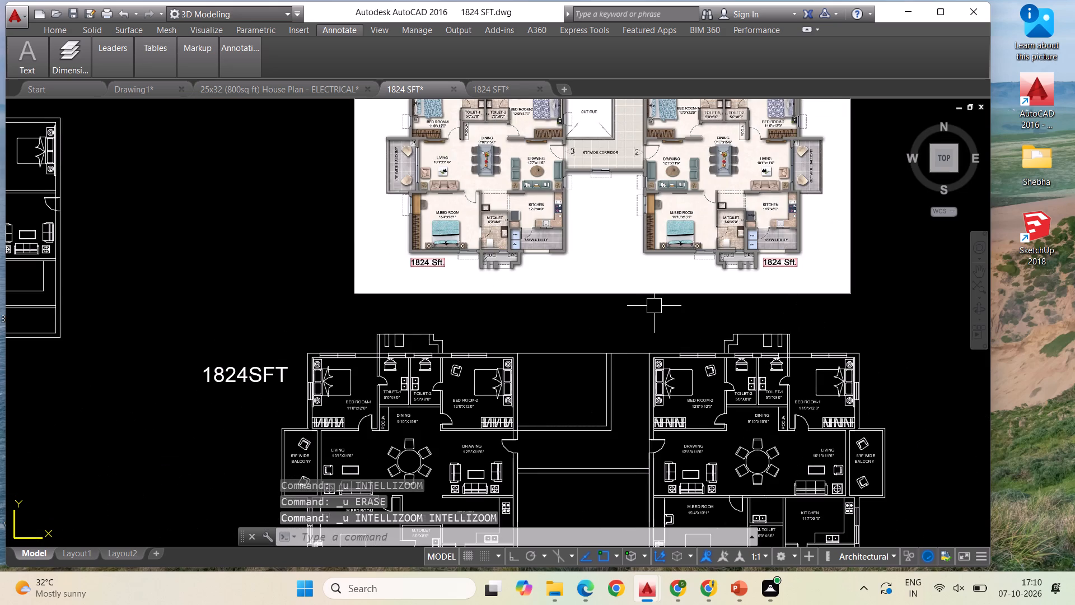
scroll(661, 298, down, 1)
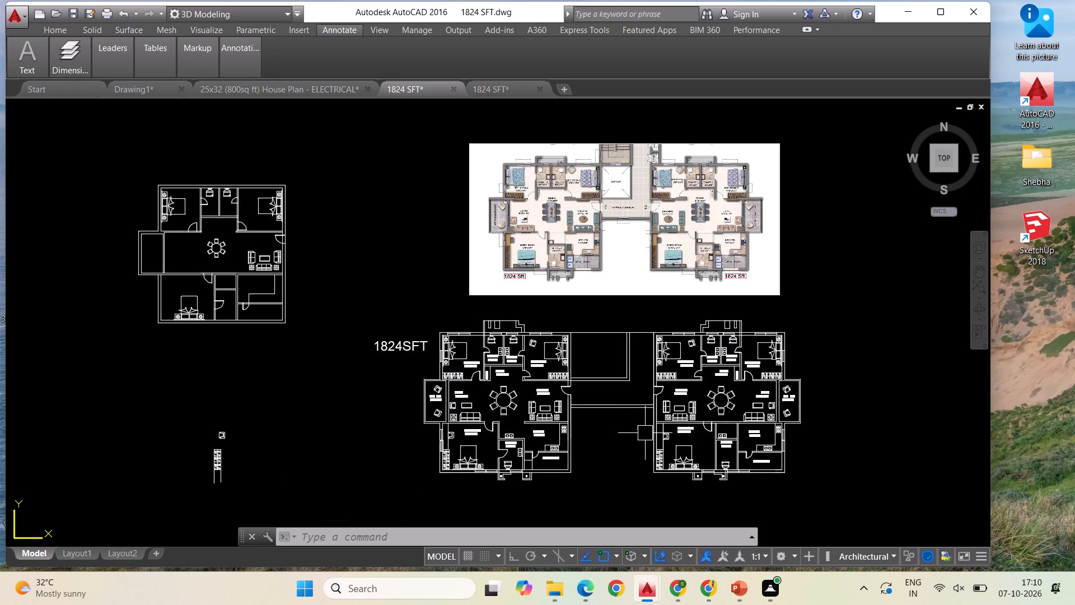
scroll(602, 346, up, 1)
key(Escape)
key(Escape)
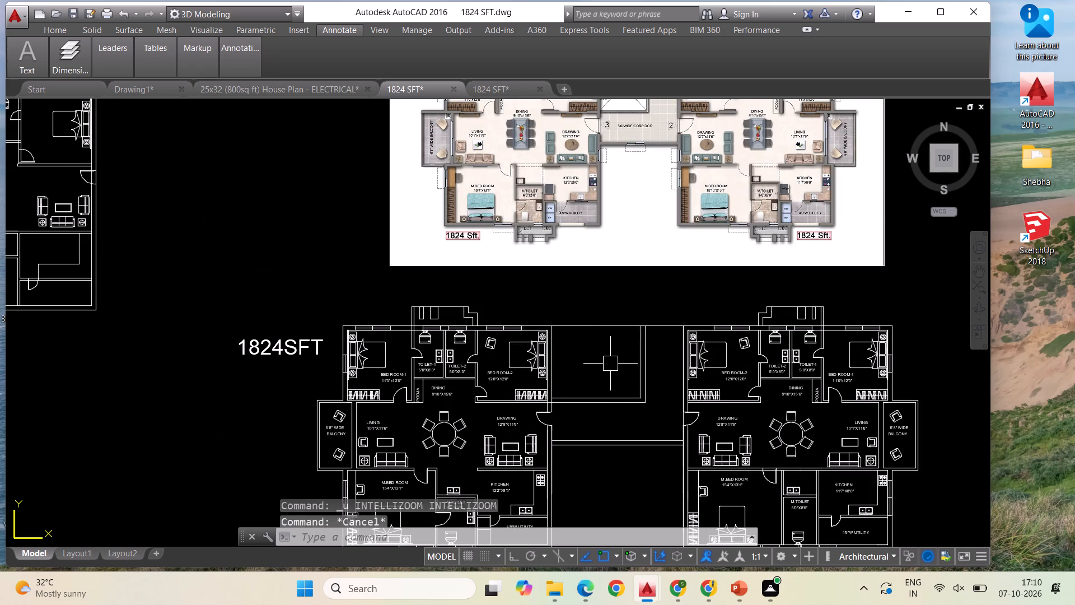
key(e)
text(X)
key(space)
key(space)
scroll(563, 334, up, 2)
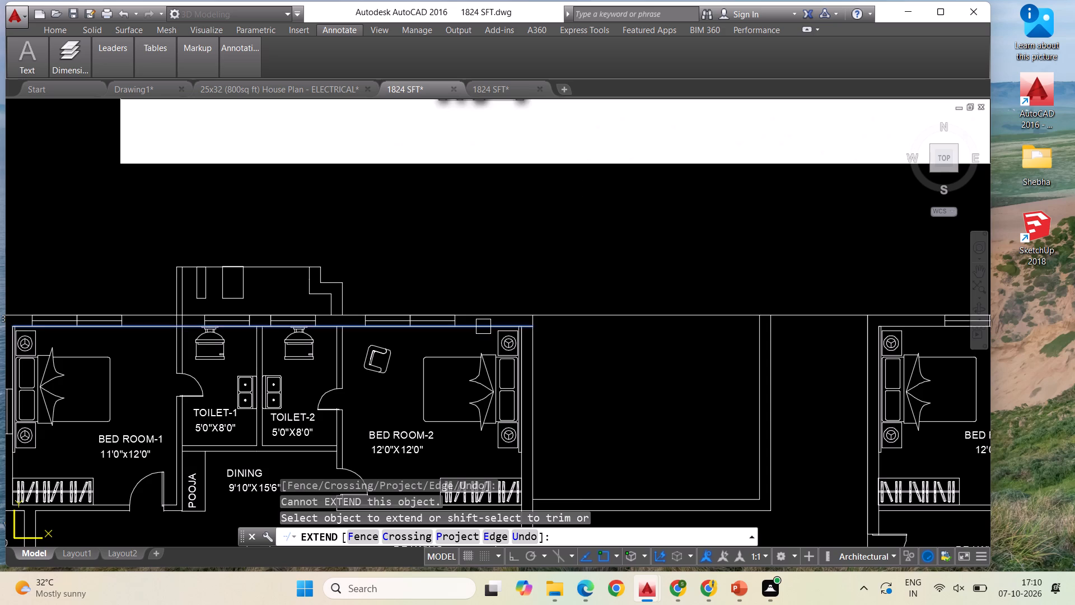
click(483, 327)
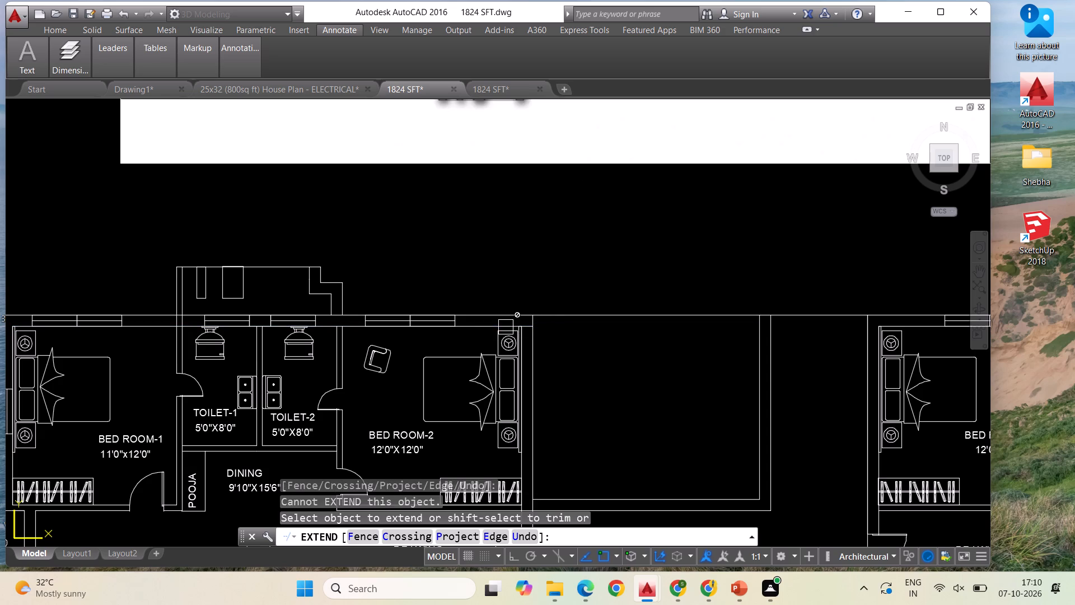
click(482, 327)
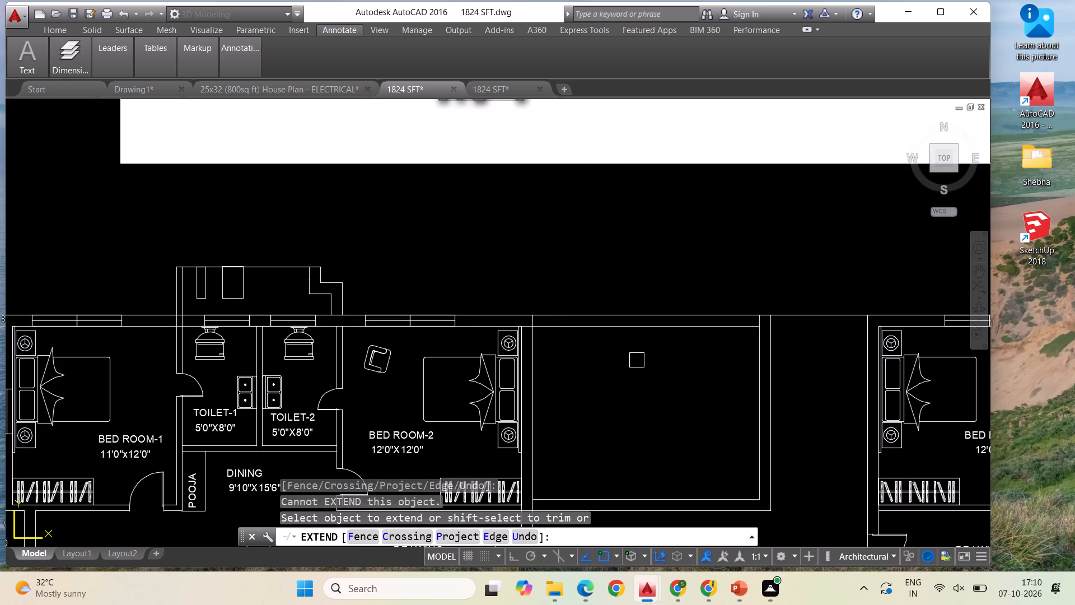
key(Escape)
Trim the stub of the corridor's near vertical wall line above the extended inner wall line at the cut-out's upper corner.
scroll(559, 341, down, 3)
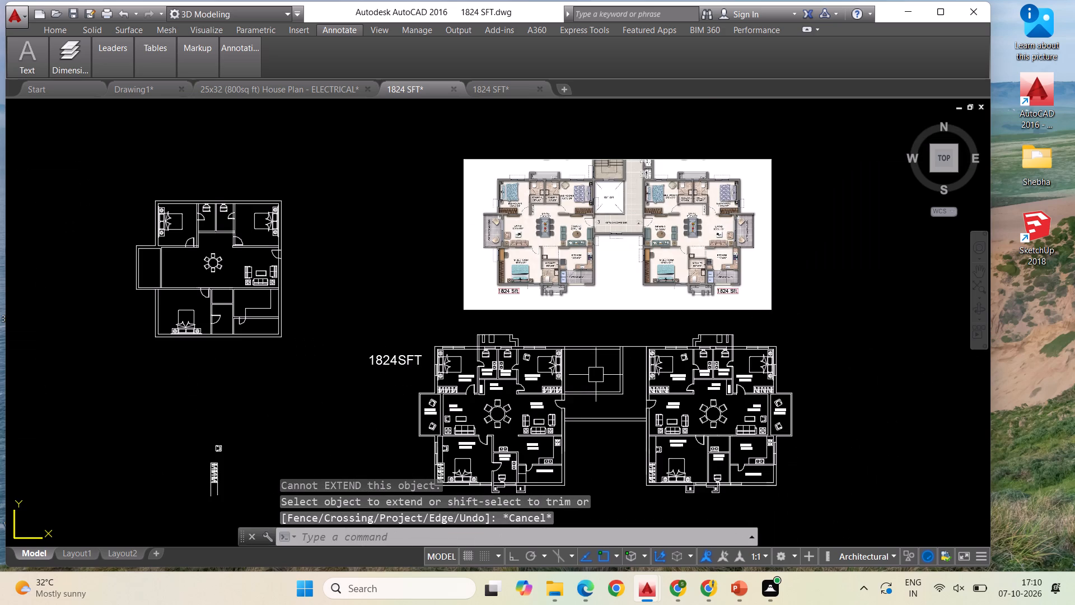
scroll(607, 366, up, 1)
scroll(607, 366, down, 1)
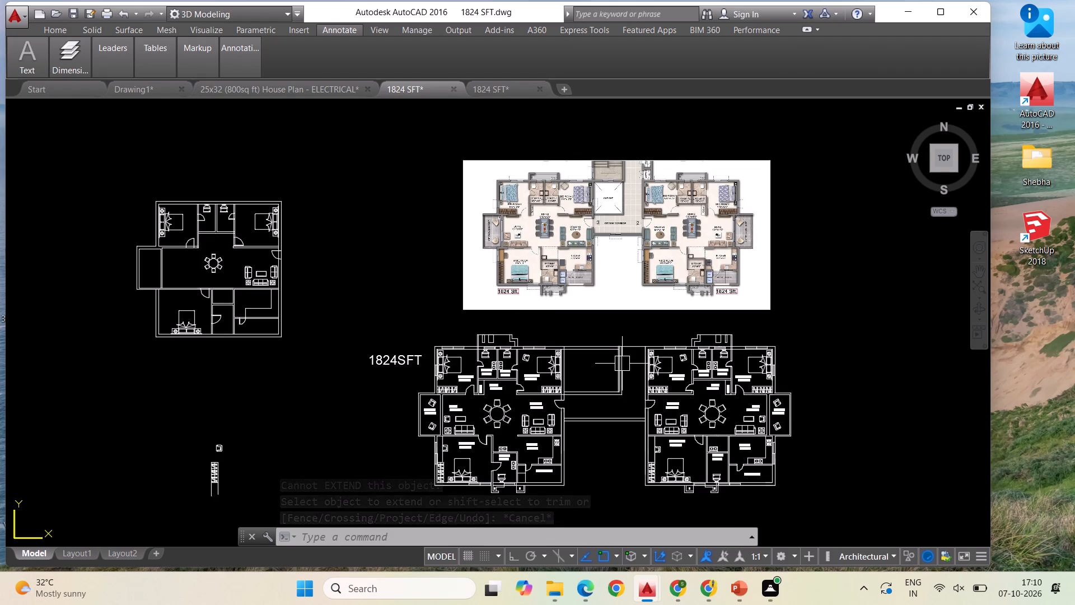
scroll(611, 356, up, 3)
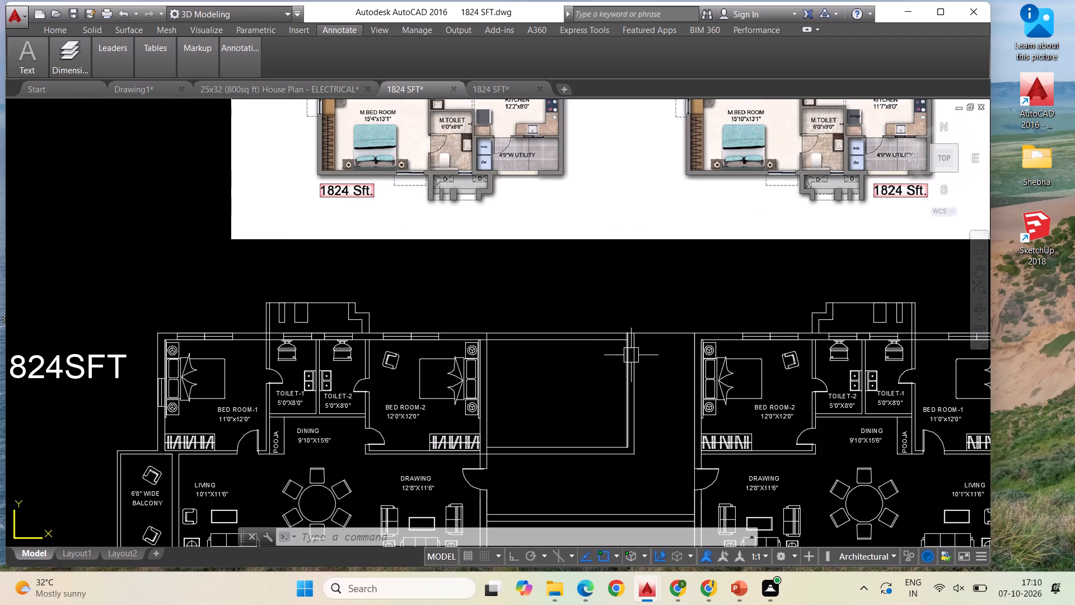
key(Escape)
key(t)
key(r)
key(Return)
key(Return)
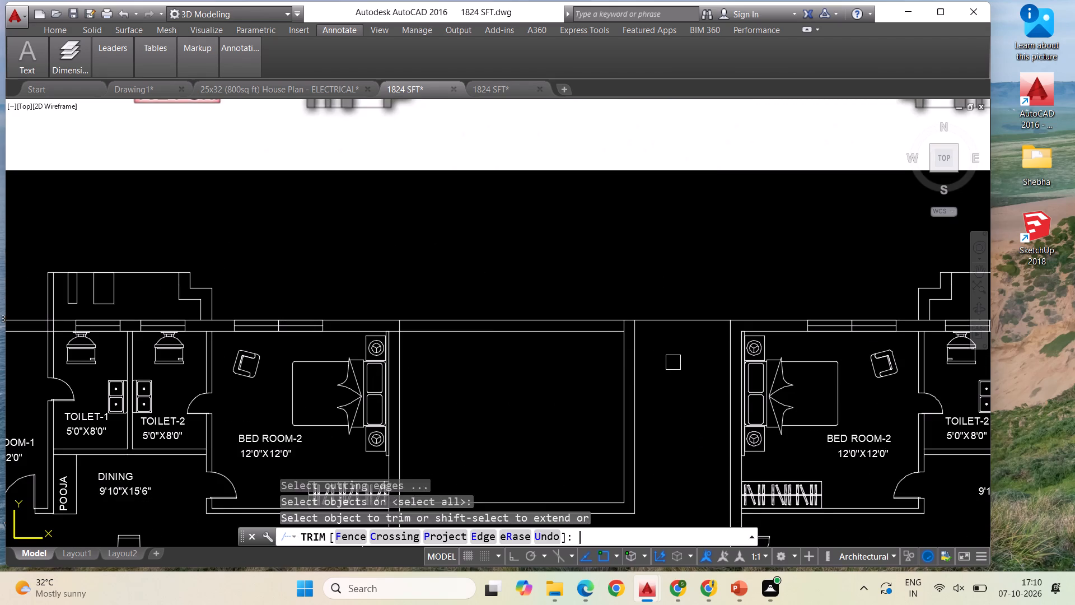
scroll(622, 334, up, 2)
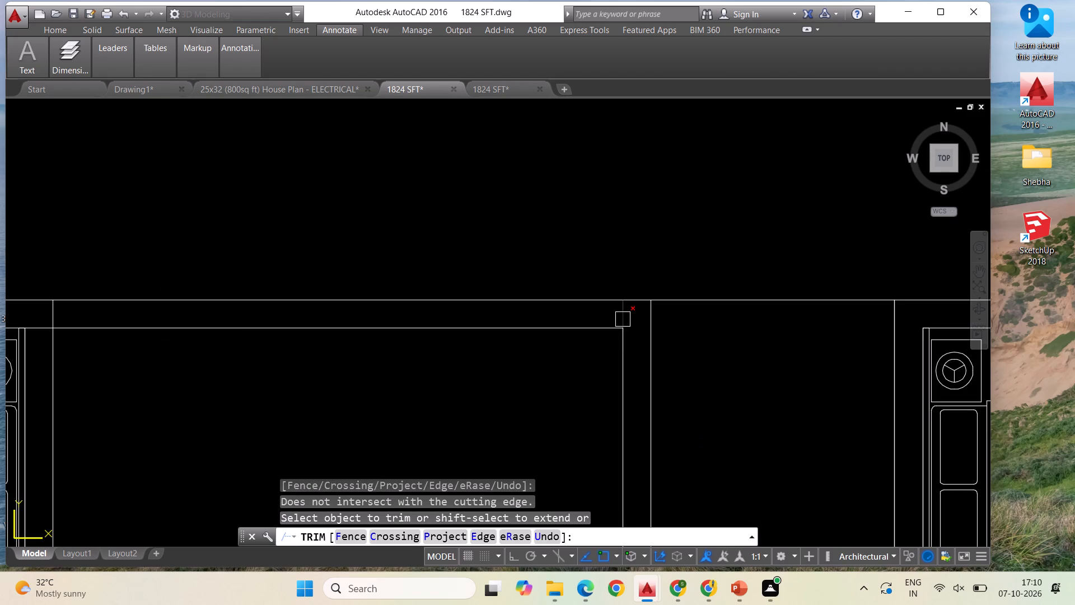
click(623, 319)
key(Escape)
scroll(517, 221, down, 2)
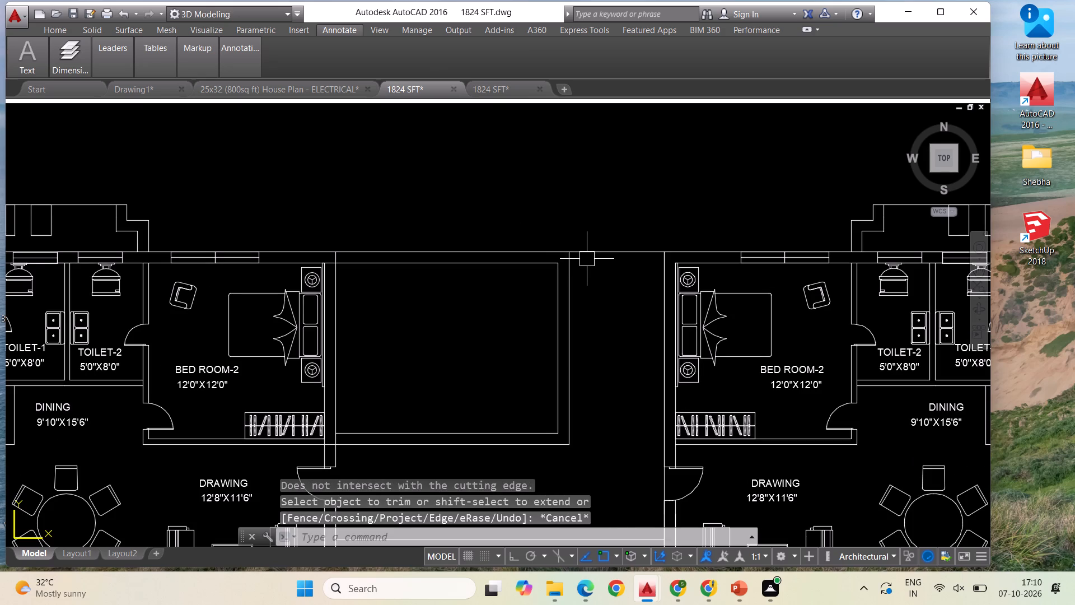
Save the drawing.
key(ctrl+s)
scroll(596, 245, down, 1)
scroll(480, 239, down, 2)
scroll(582, 361, down, 1)
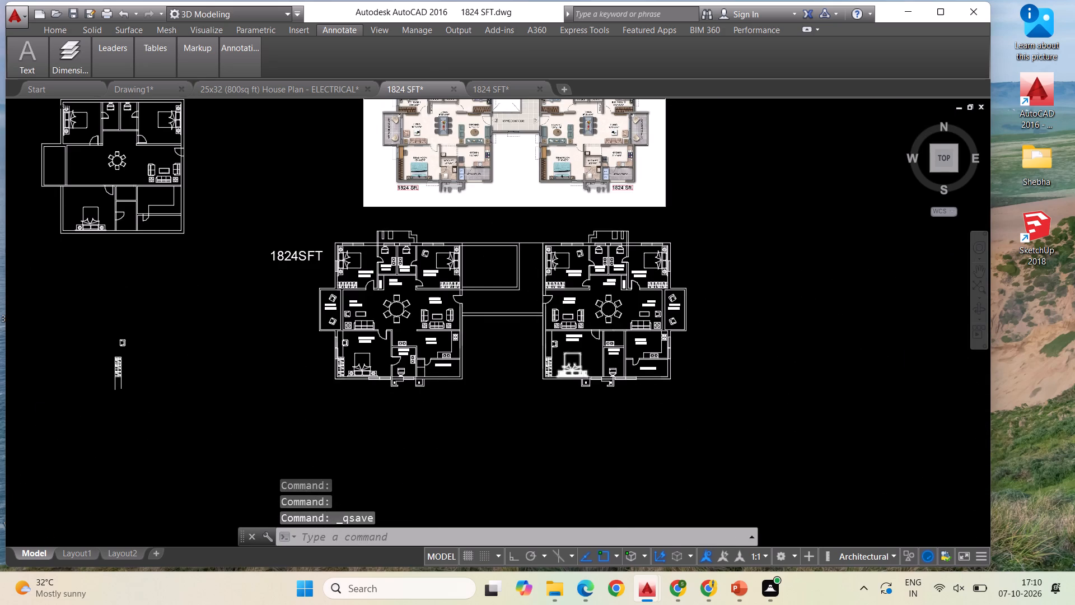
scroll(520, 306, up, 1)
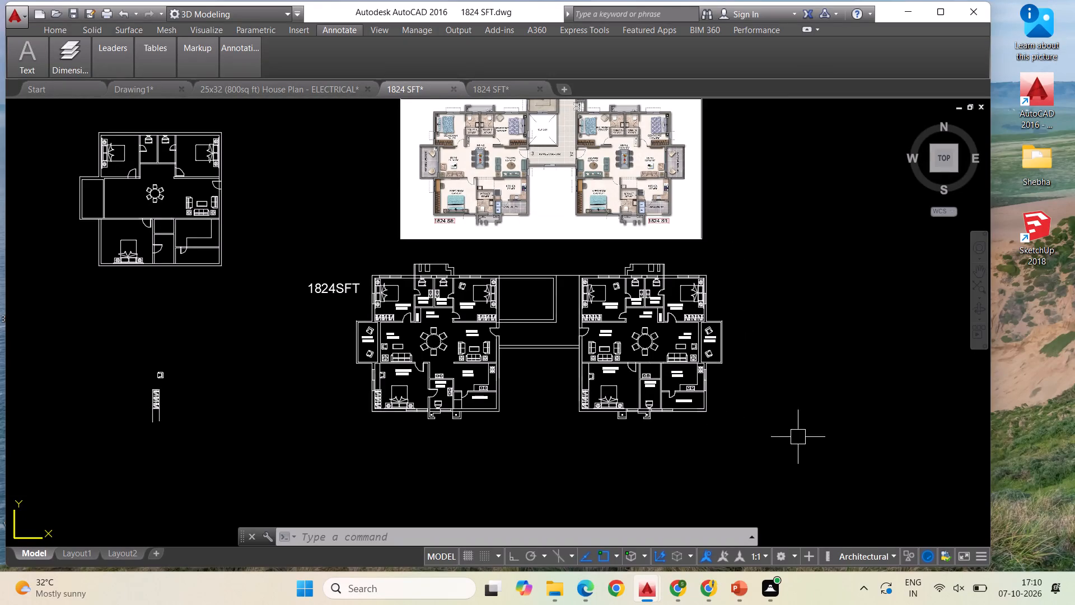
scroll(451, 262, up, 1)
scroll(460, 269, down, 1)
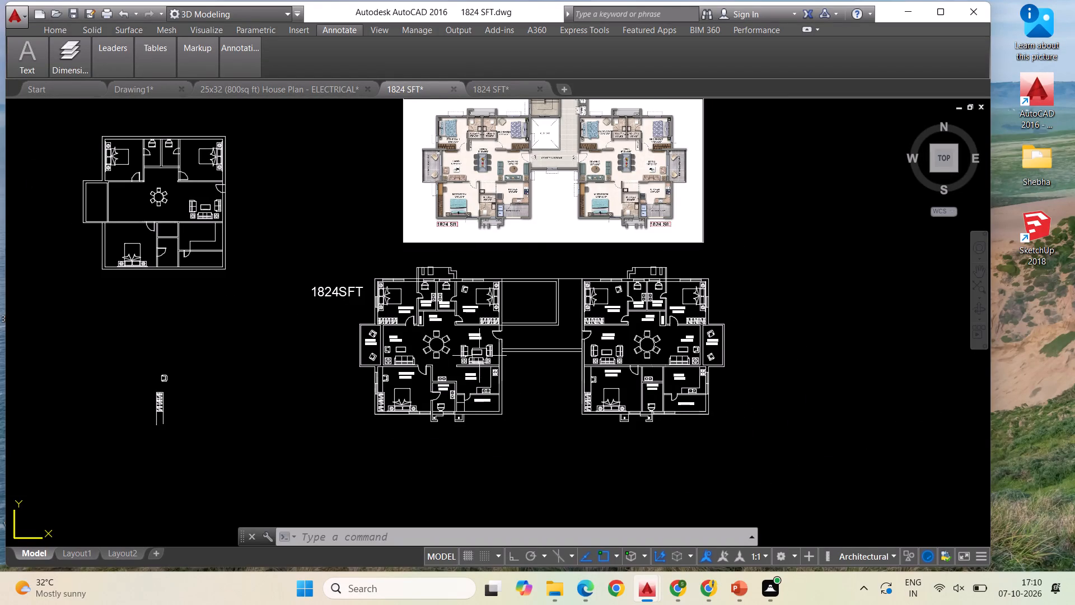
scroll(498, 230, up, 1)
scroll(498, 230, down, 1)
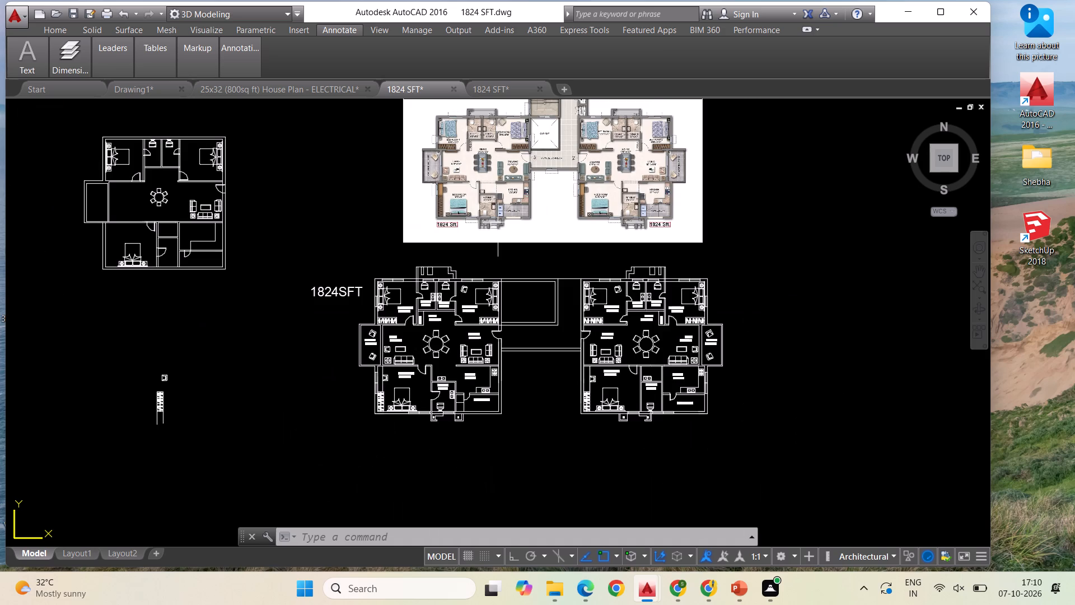
Copy the two small closed polylines from the original apartment's upper toilet projection to the empty space below its M.Toilet projections.
scroll(404, 253, up, 2)
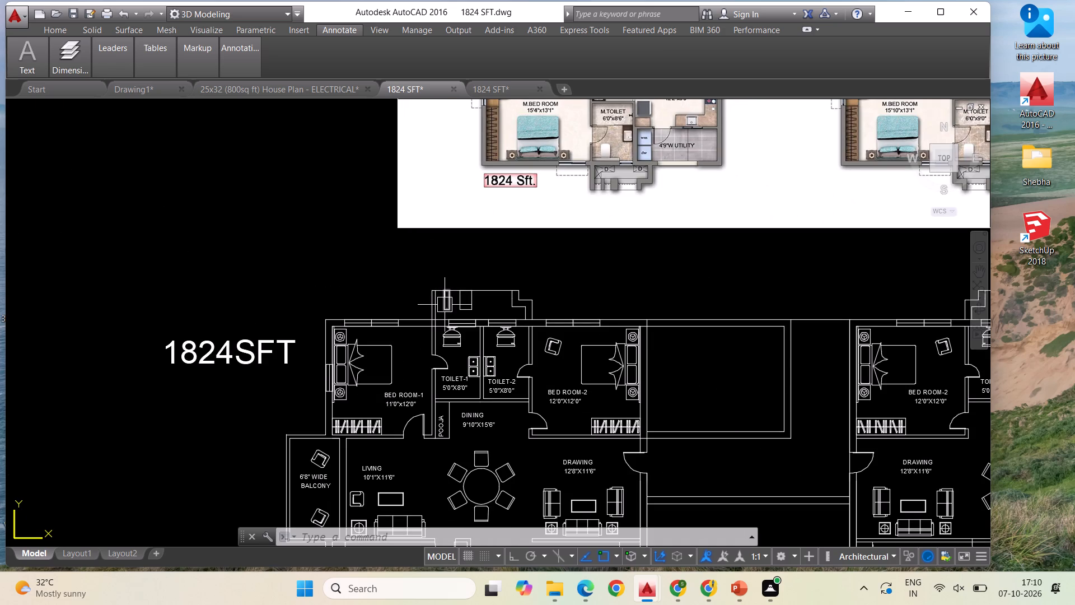
click(445, 305)
click(471, 309)
right_click(471, 309)
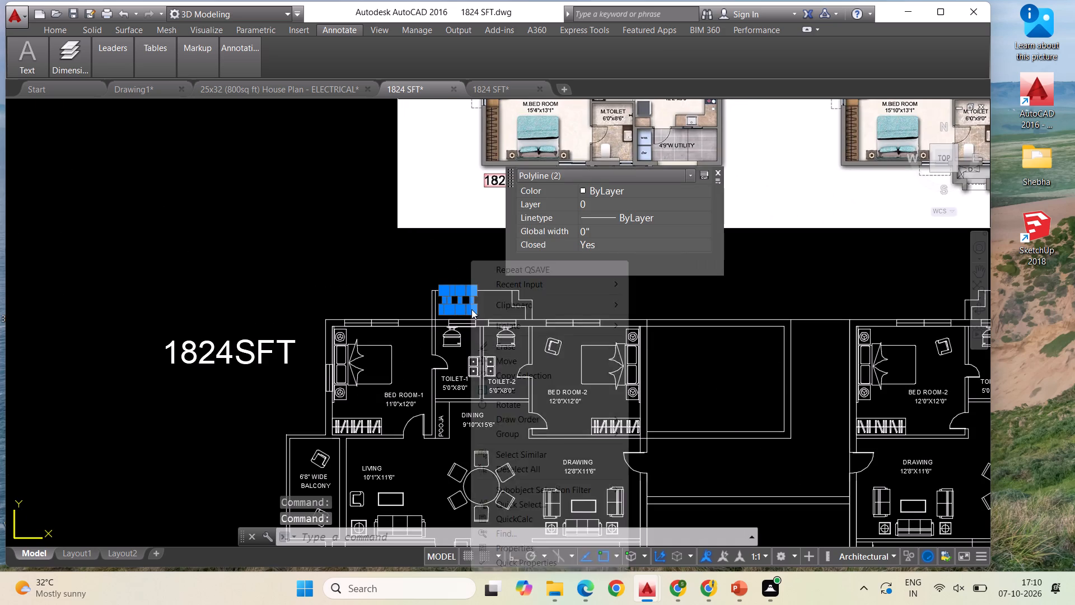
click(523, 369)
scroll(540, 243, down, 1)
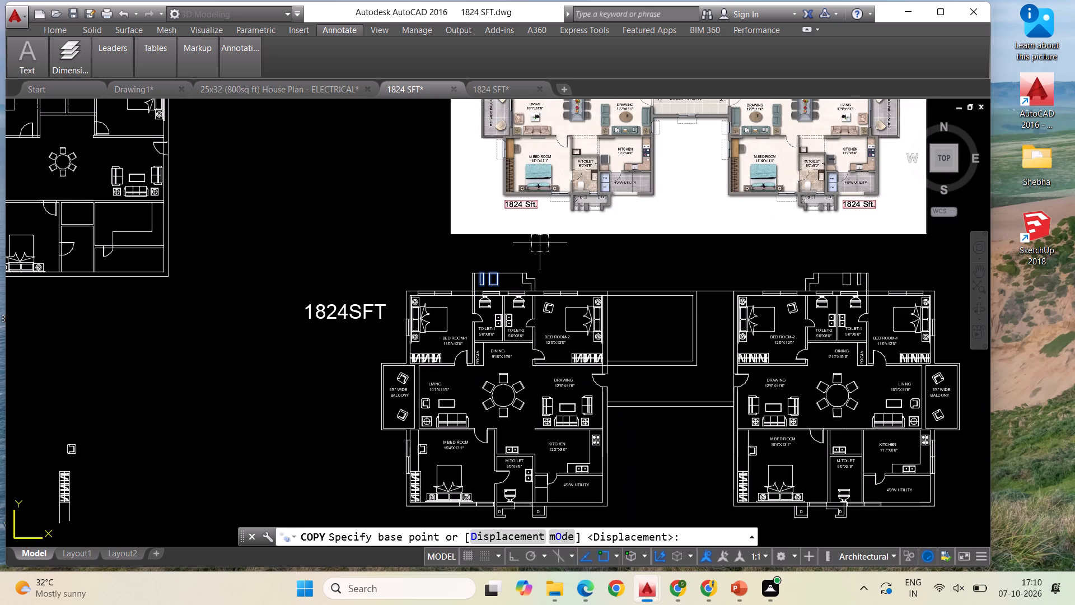
click(478, 277)
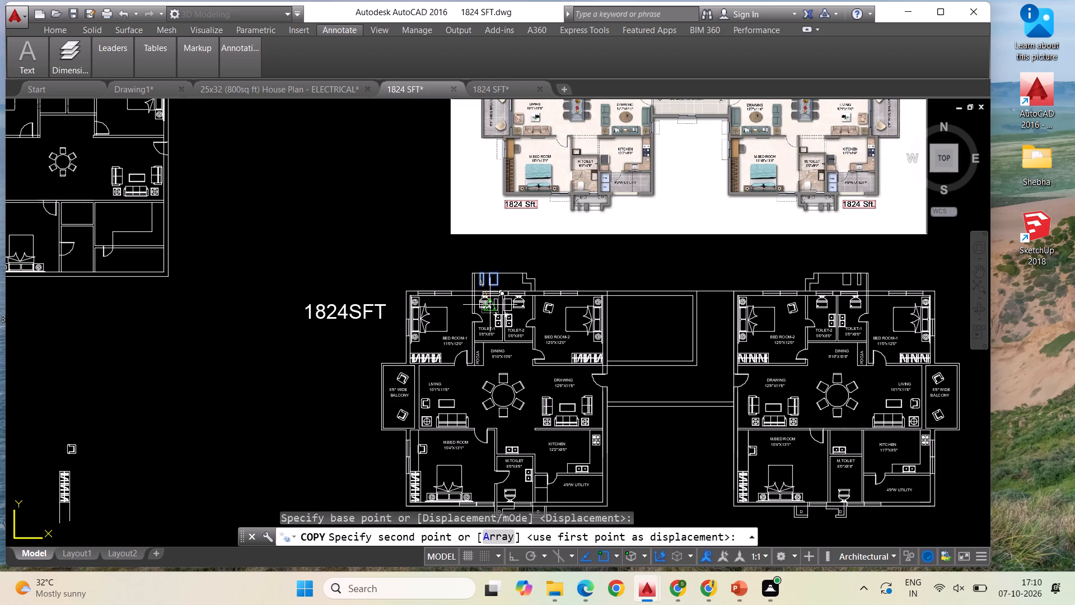
scroll(495, 303, down, 1)
scroll(504, 458, up, 2)
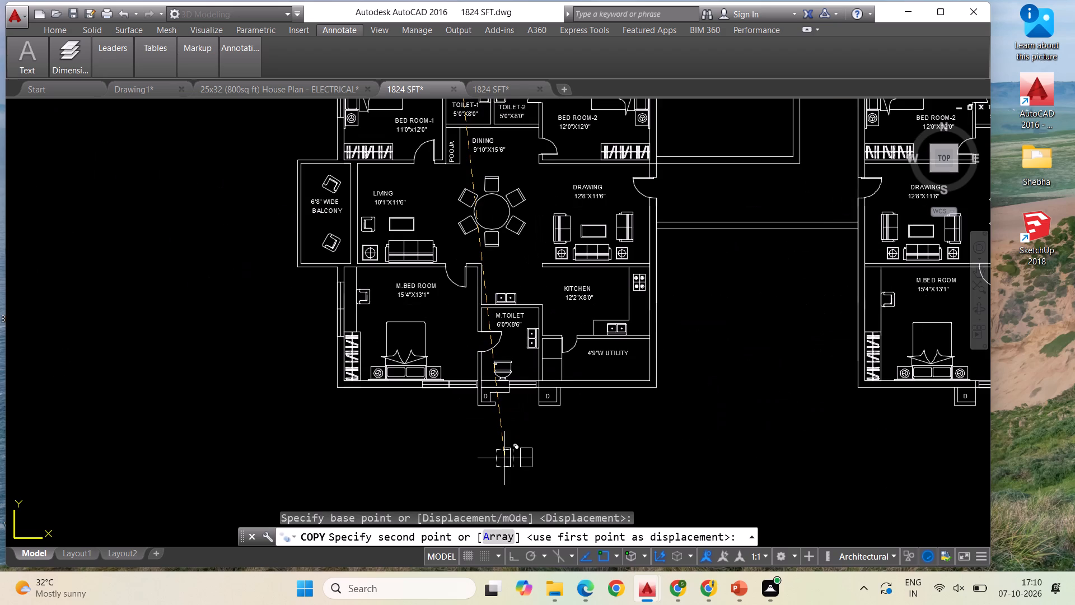
scroll(504, 408, up, 1)
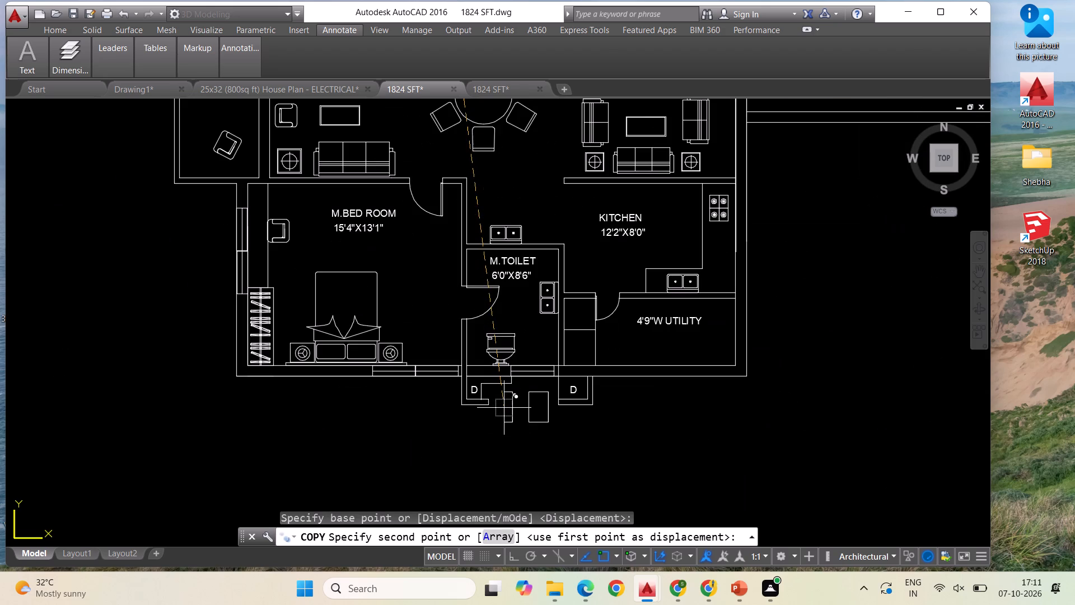
click(566, 445)
key(Escape)
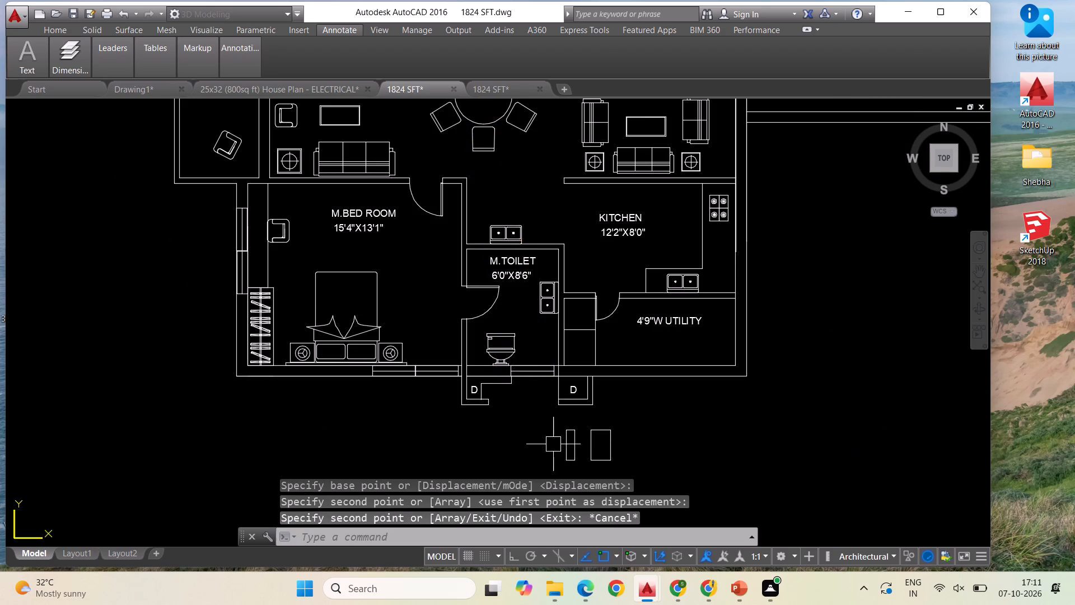
Move both D labels out of the original apartment's M.Toilet projections into the empty space below the M.Bed Room.
scroll(483, 412, up, 1)
click(466, 370)
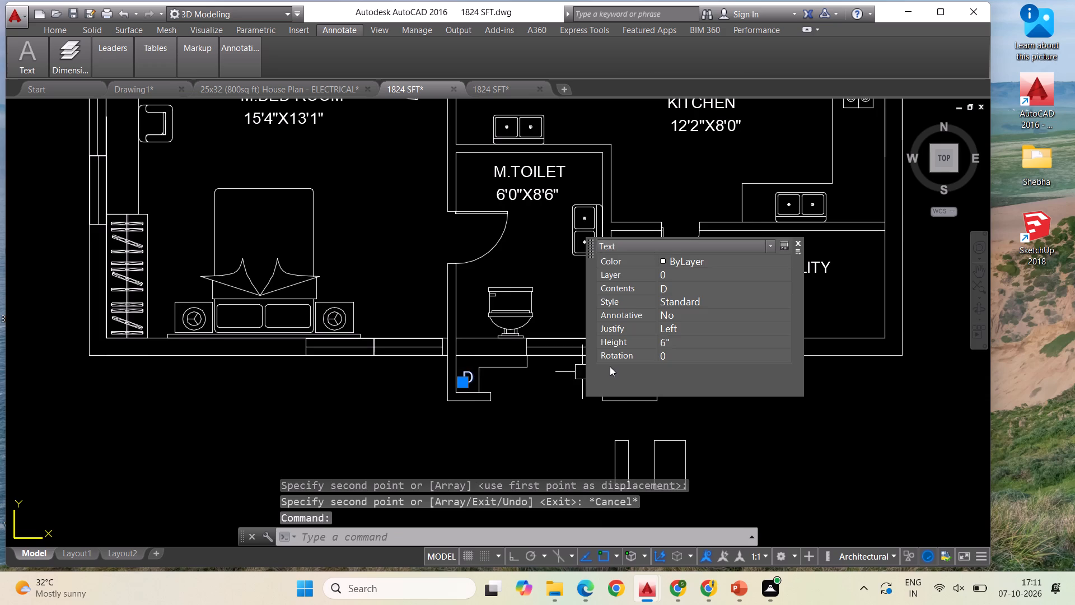
key(Escape)
click(622, 374)
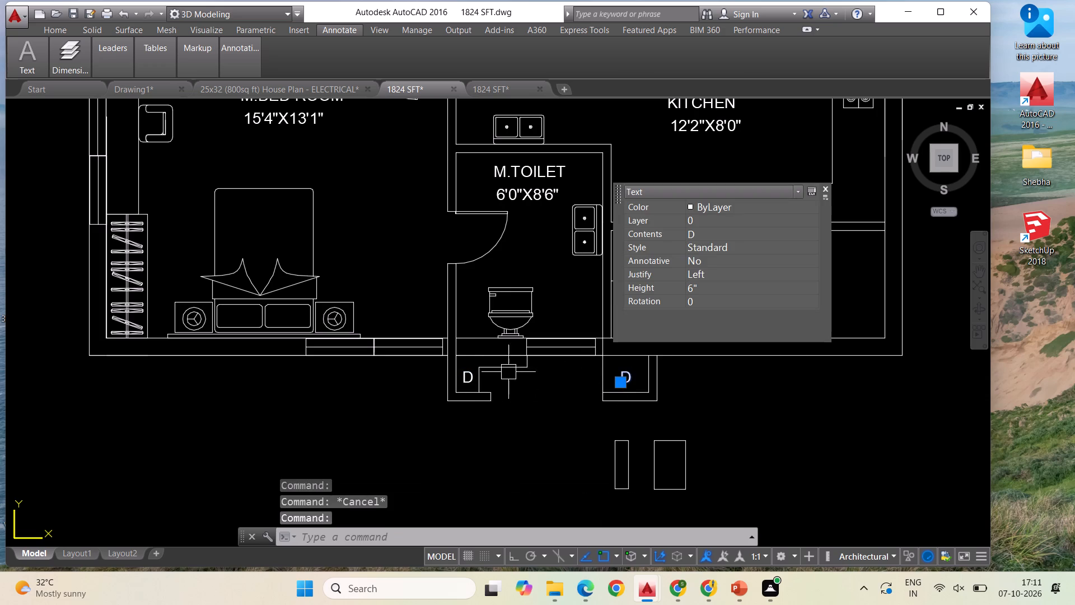
click(473, 373)
key(Escape)
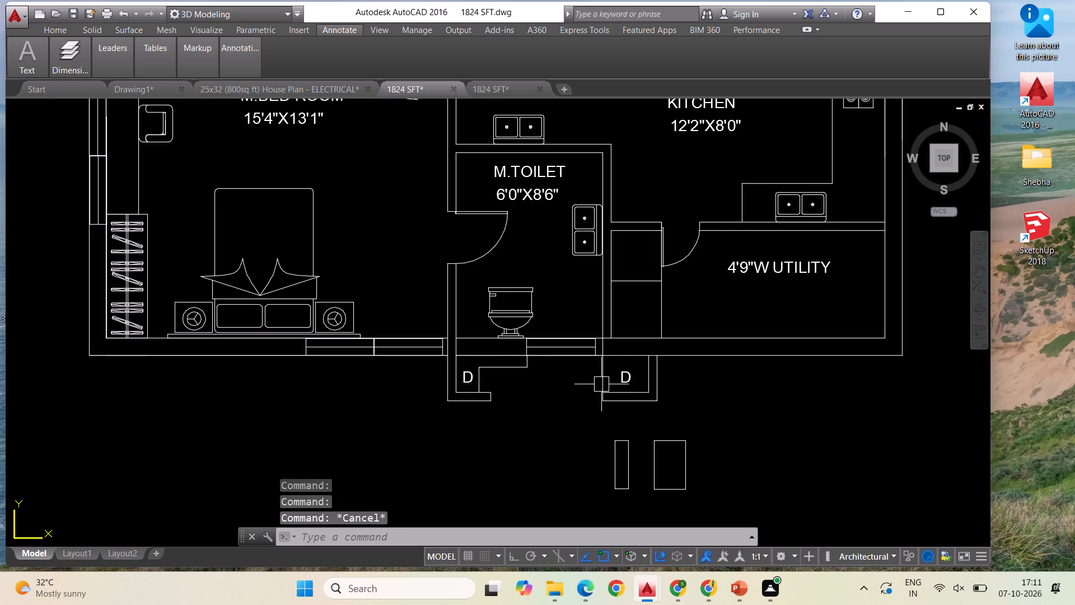
click(616, 376)
click(465, 378)
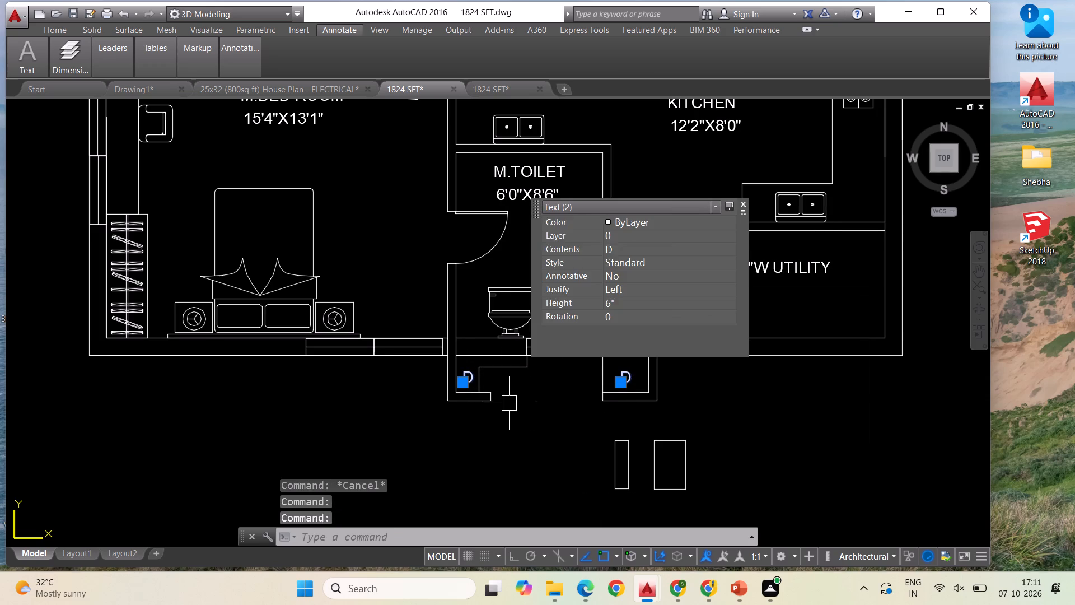
right_click(513, 406)
click(551, 194)
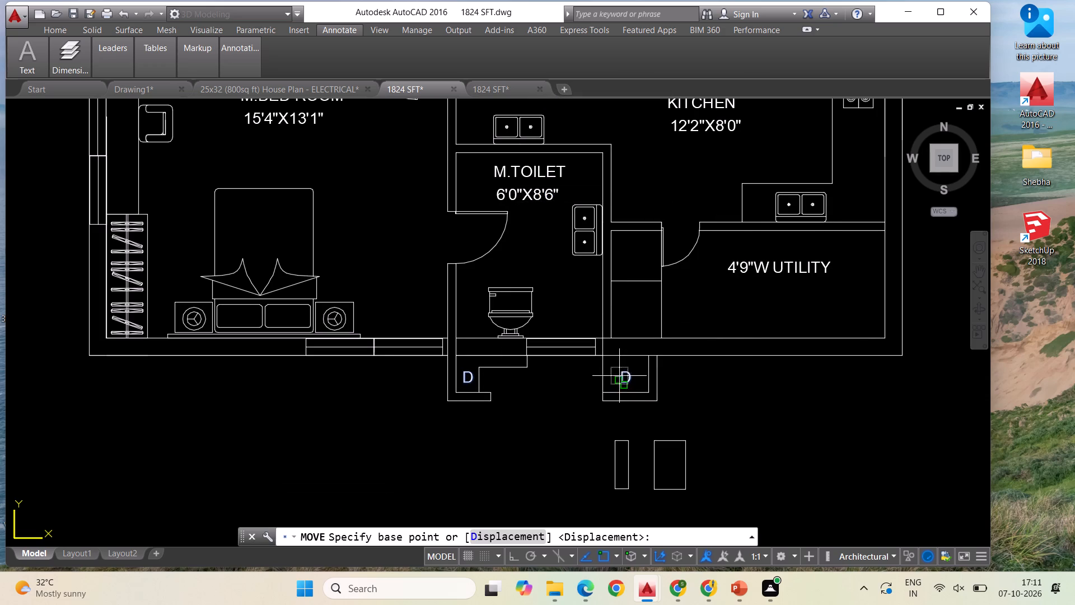
click(619, 376)
click(333, 450)
key(Escape)
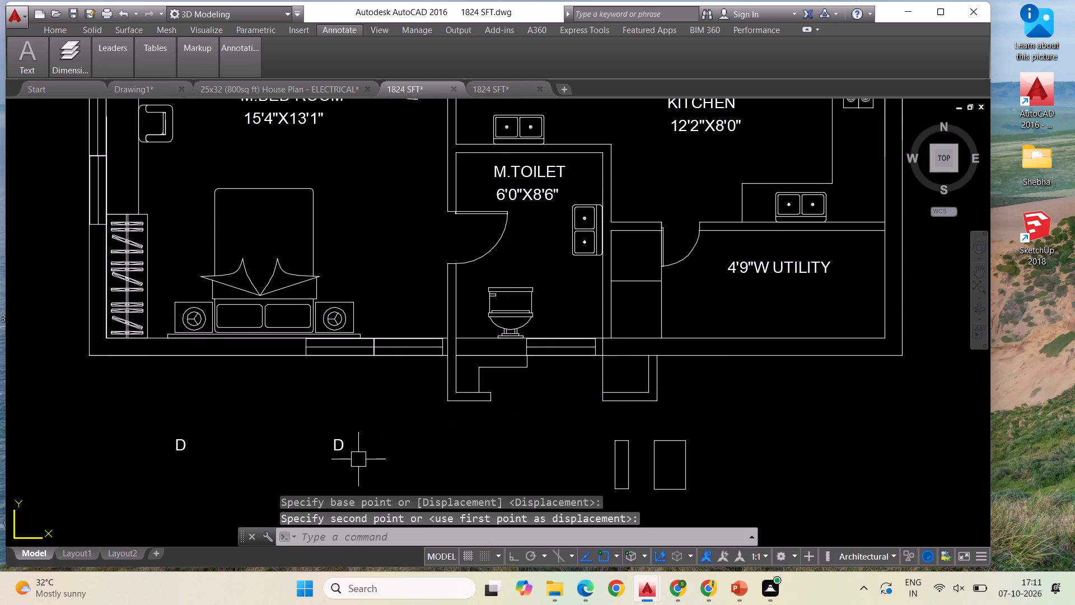
scroll(409, 425, down, 2)
scroll(578, 408, down, 1)
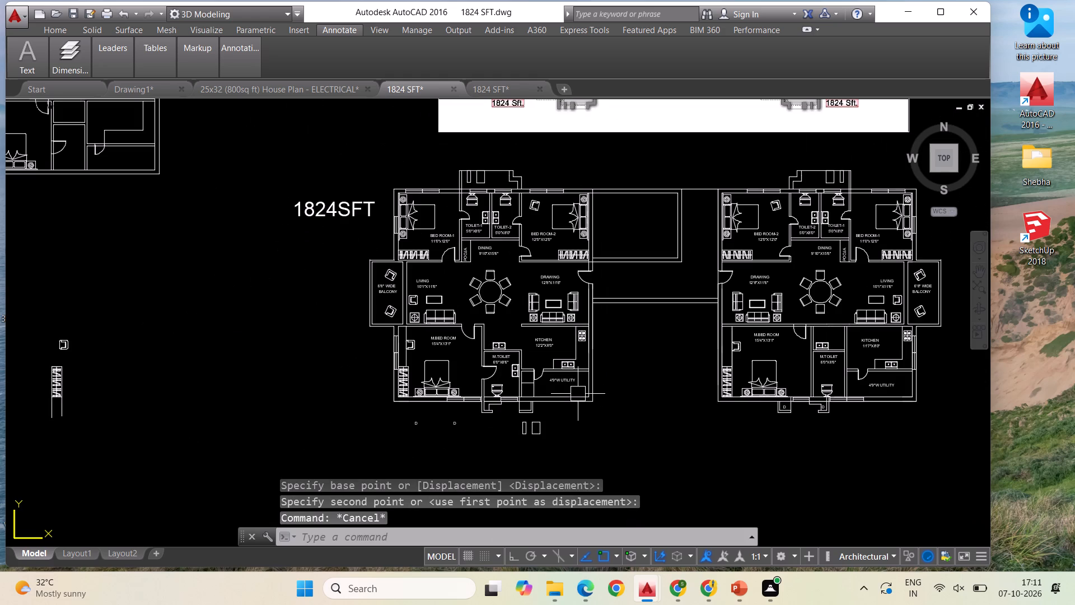
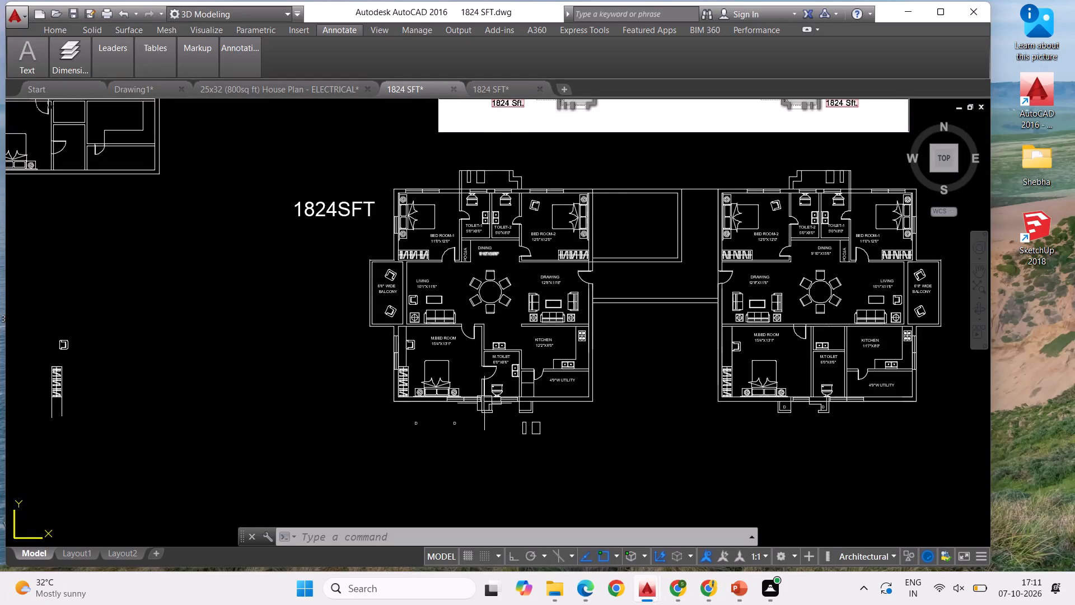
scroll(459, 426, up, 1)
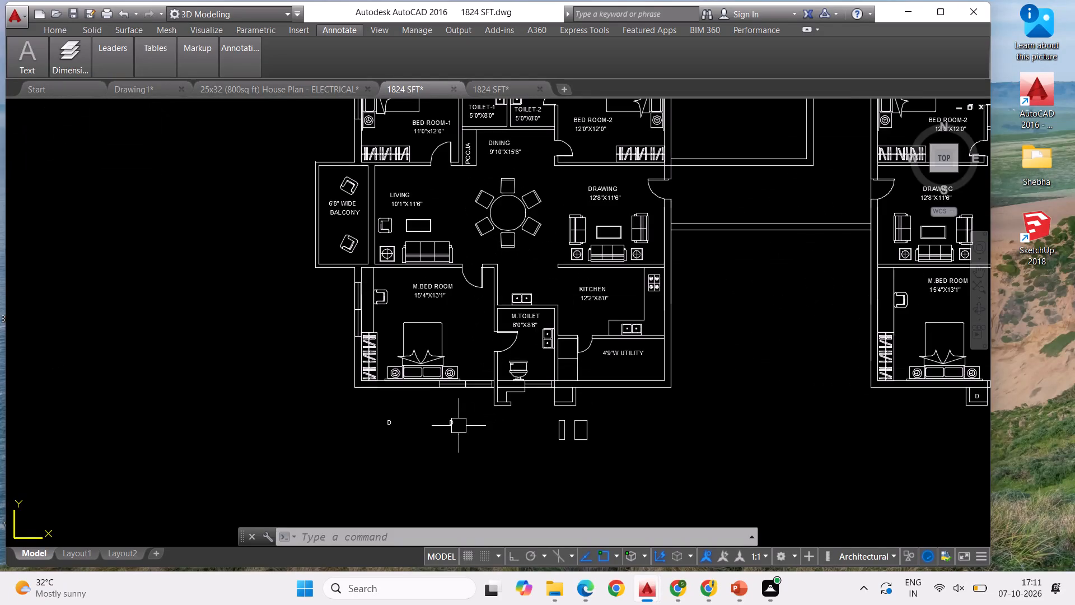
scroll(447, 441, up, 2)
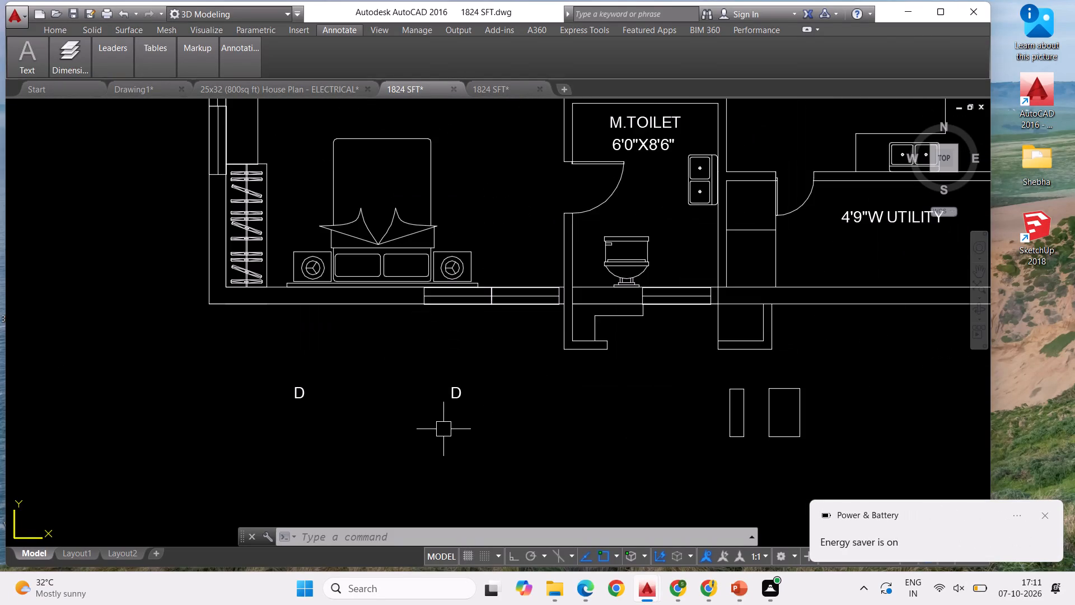
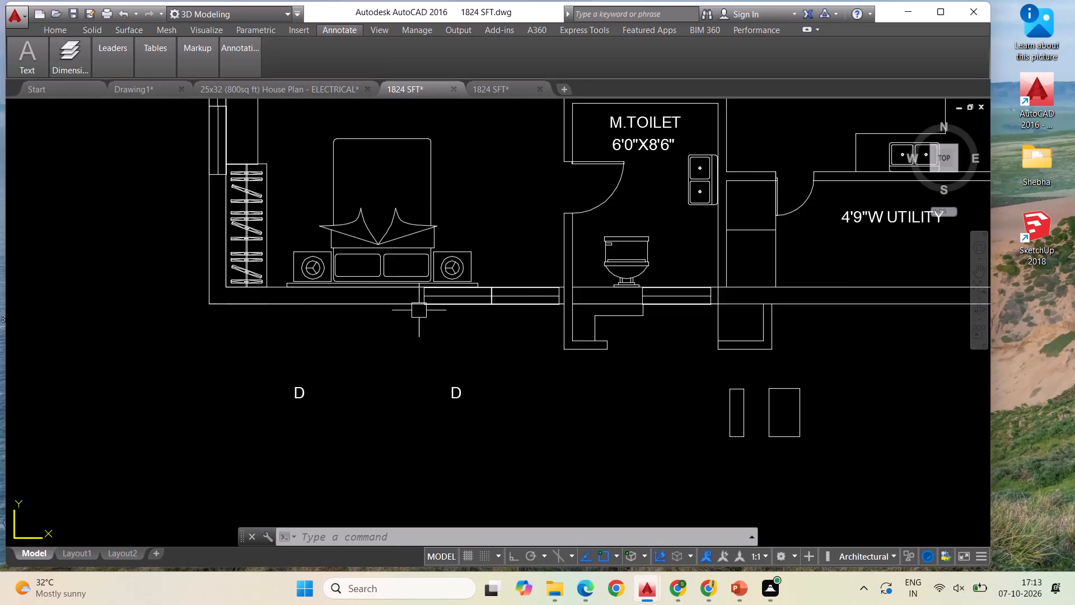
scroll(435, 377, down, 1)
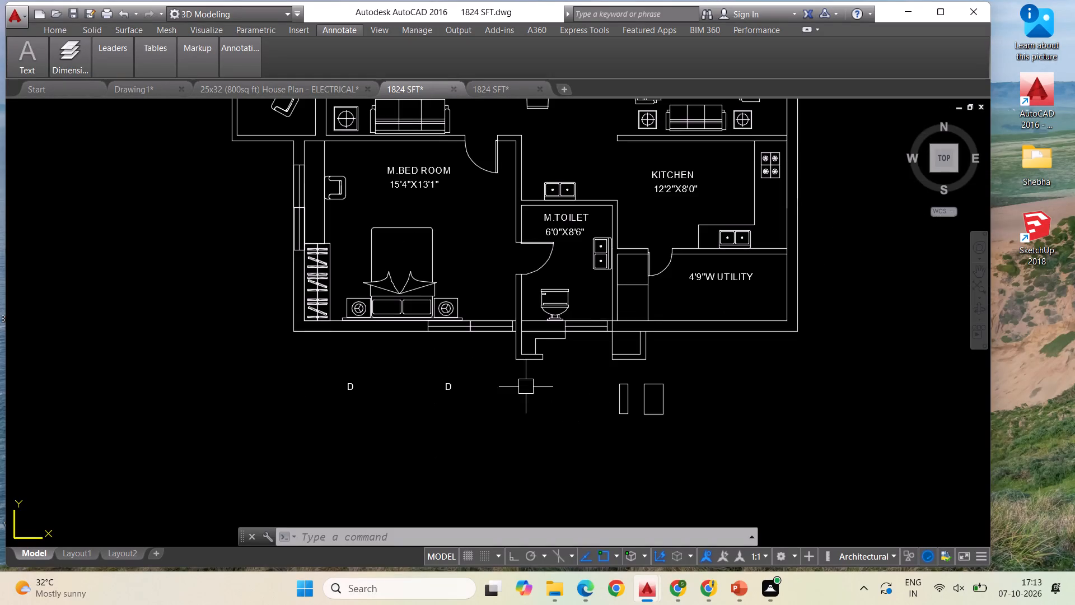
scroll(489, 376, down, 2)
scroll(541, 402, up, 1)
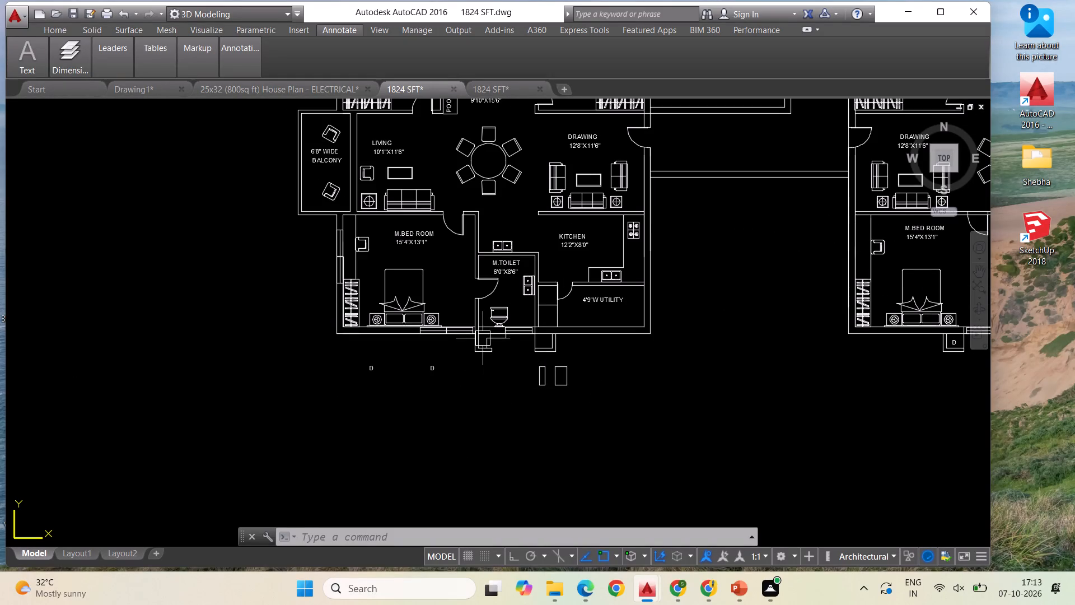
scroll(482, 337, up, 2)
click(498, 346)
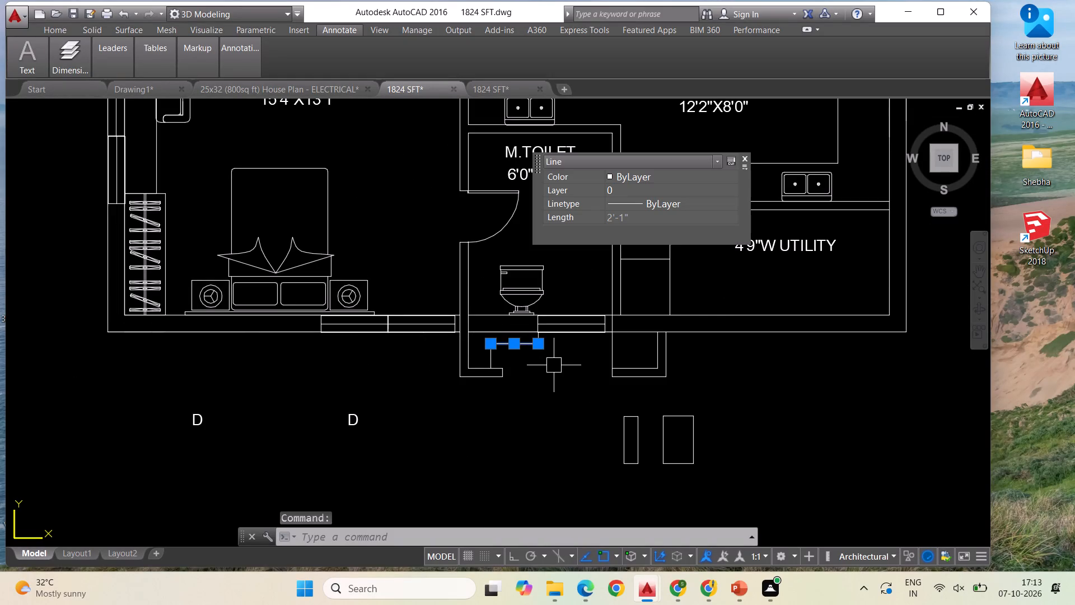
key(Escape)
Move the stepped double lines of the TOILET-2 projection down to the free space outside the UTILITY's outer wall.
scroll(496, 416, down, 3)
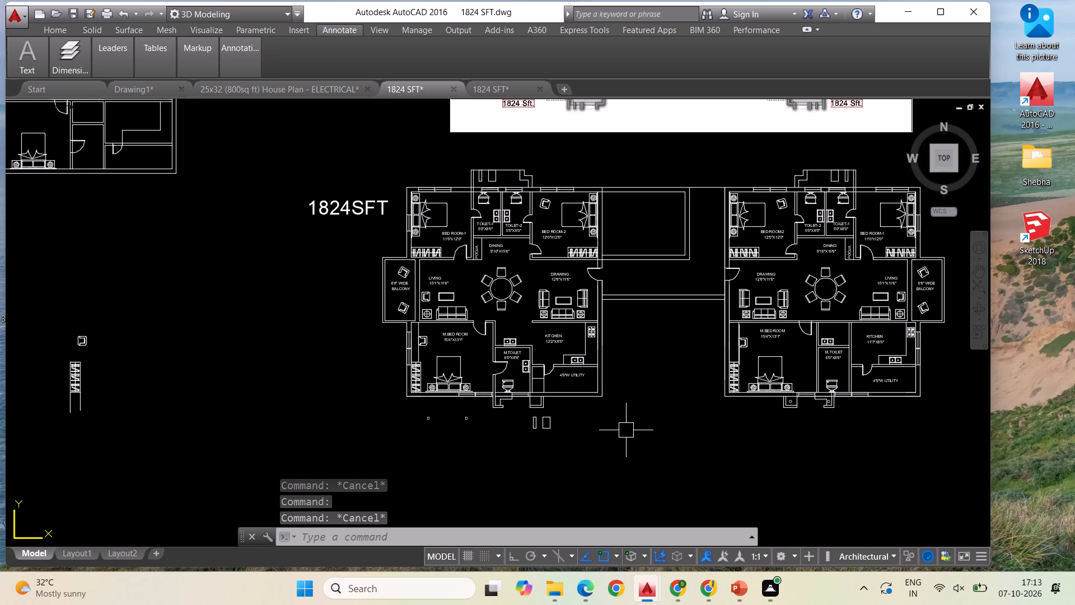
scroll(530, 166, up, 2)
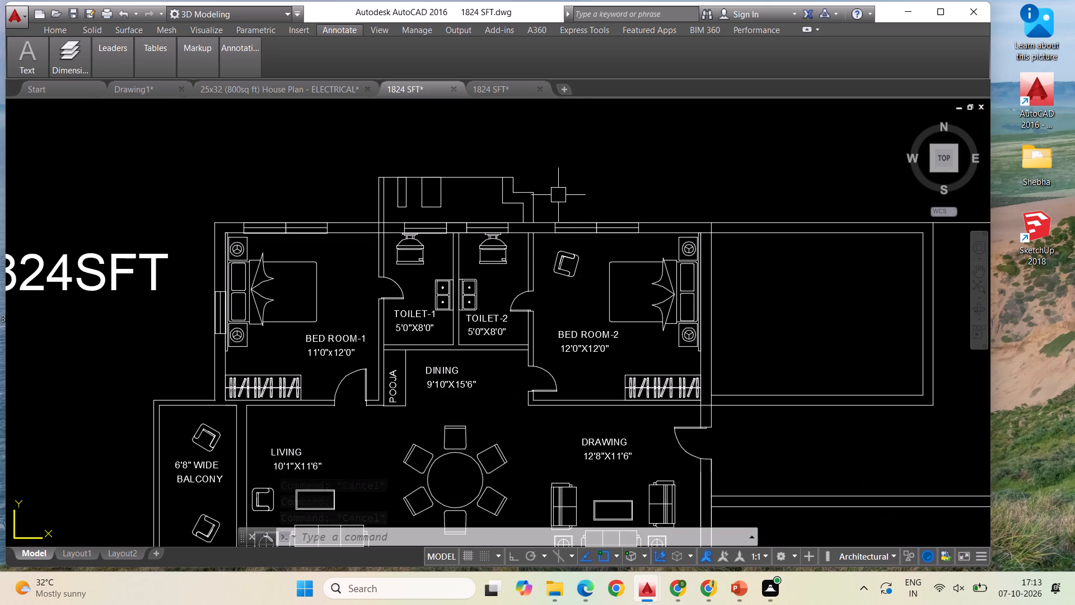
click(568, 213)
click(486, 184)
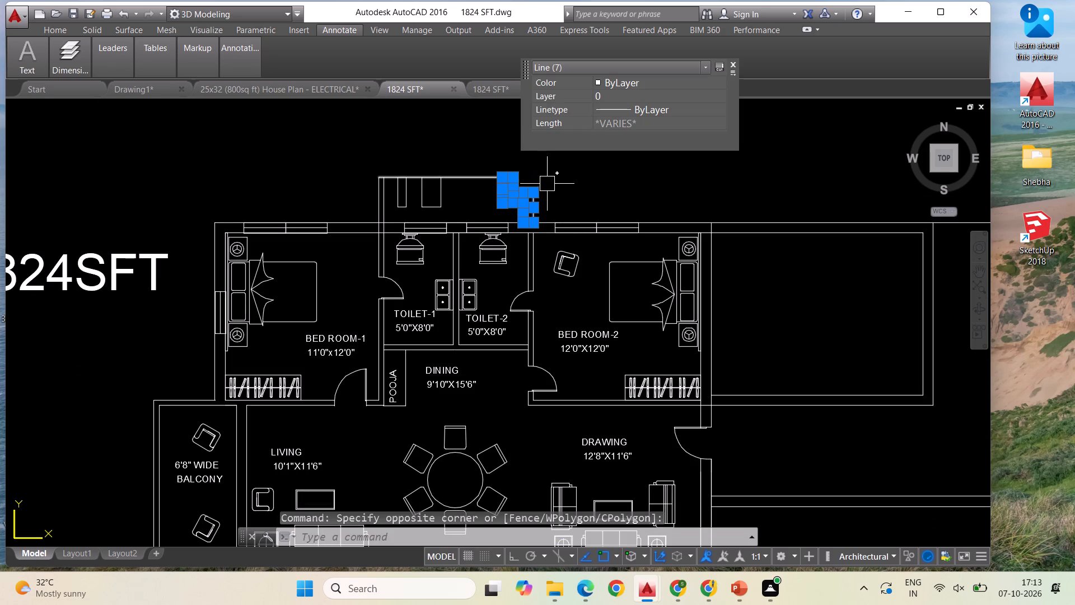
right_click(553, 183)
click(587, 280)
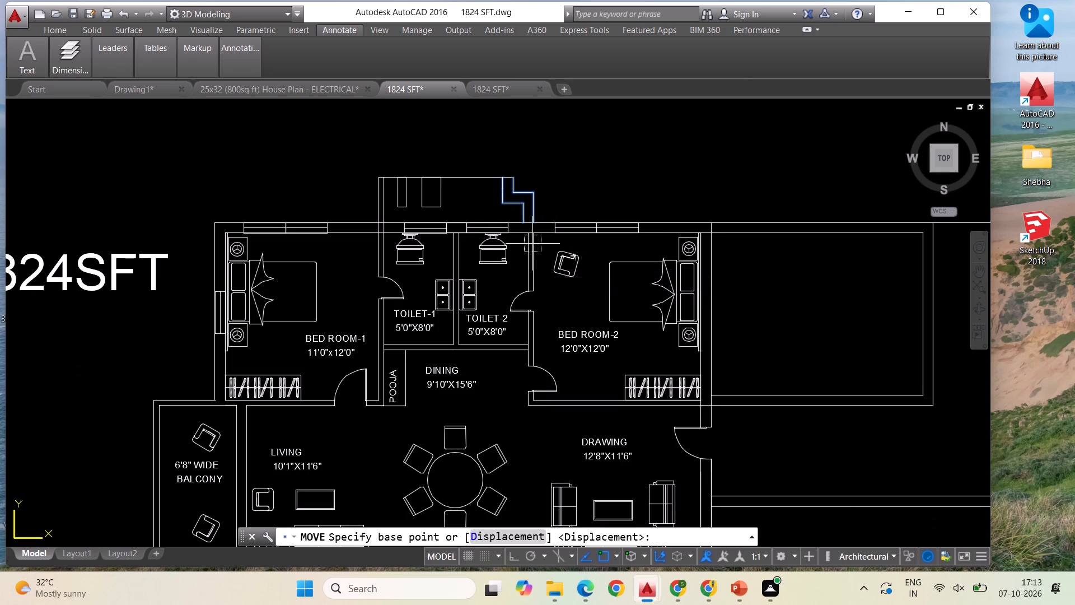
click(517, 222)
scroll(546, 187, down, 2)
scroll(559, 449, up, 1)
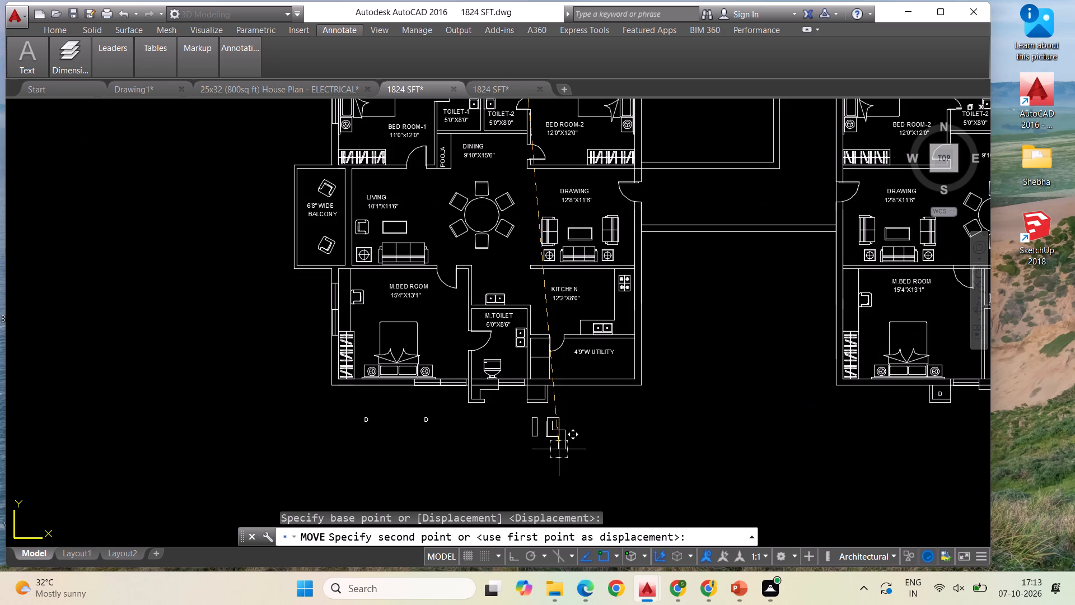
scroll(541, 421, up, 1)
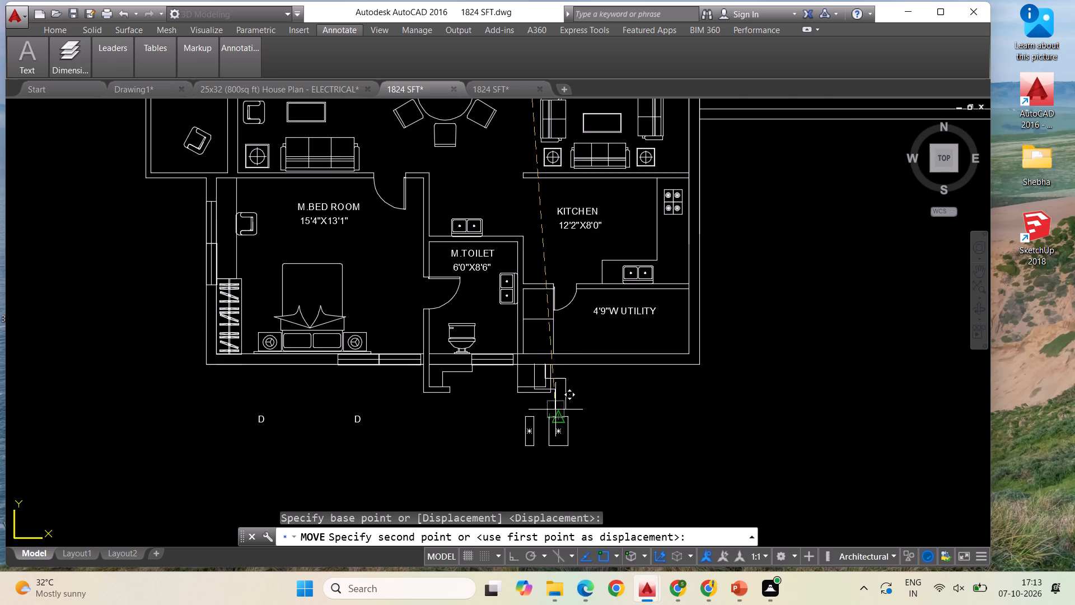
scroll(560, 408, up, 2)
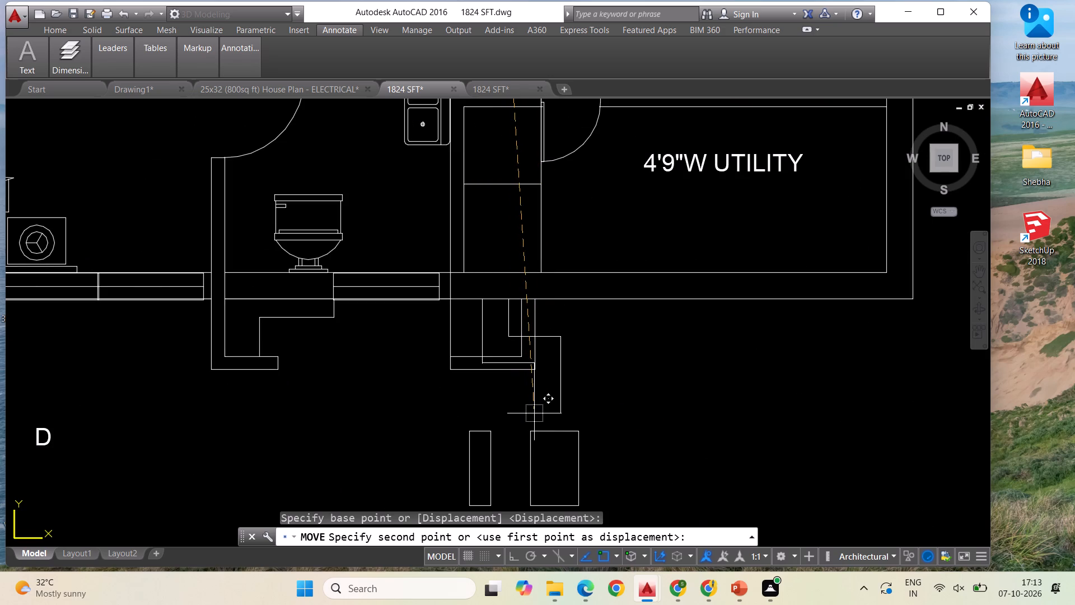
click(609, 419)
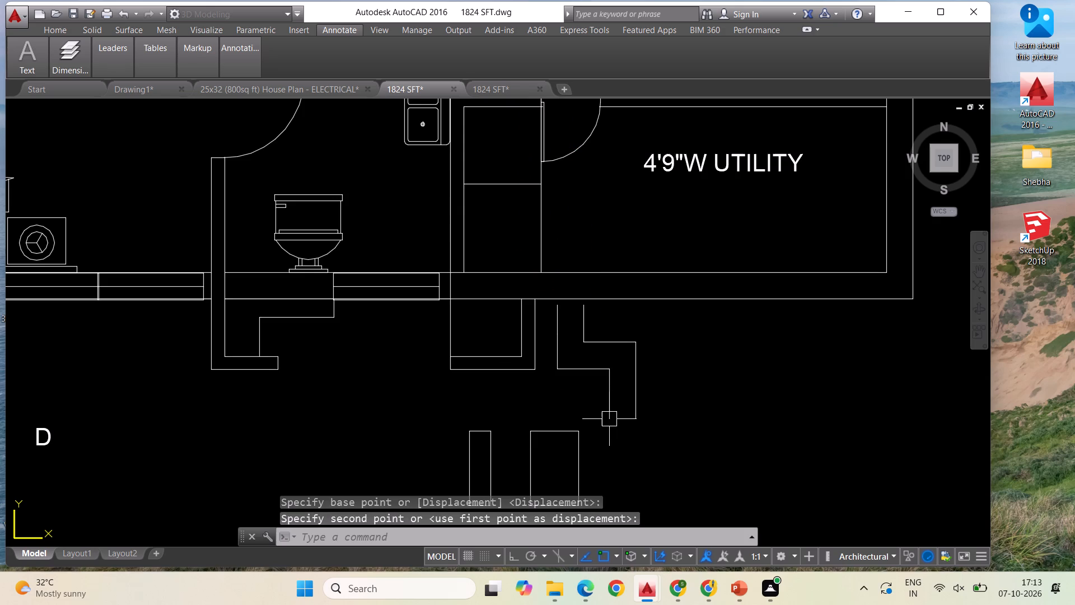
key(Escape)
Erase the four lines forming the inner and outer outline of the old L-shaped projection between M.TOILET and UTILITY.
scroll(572, 433, down, 1)
scroll(621, 441, down, 4)
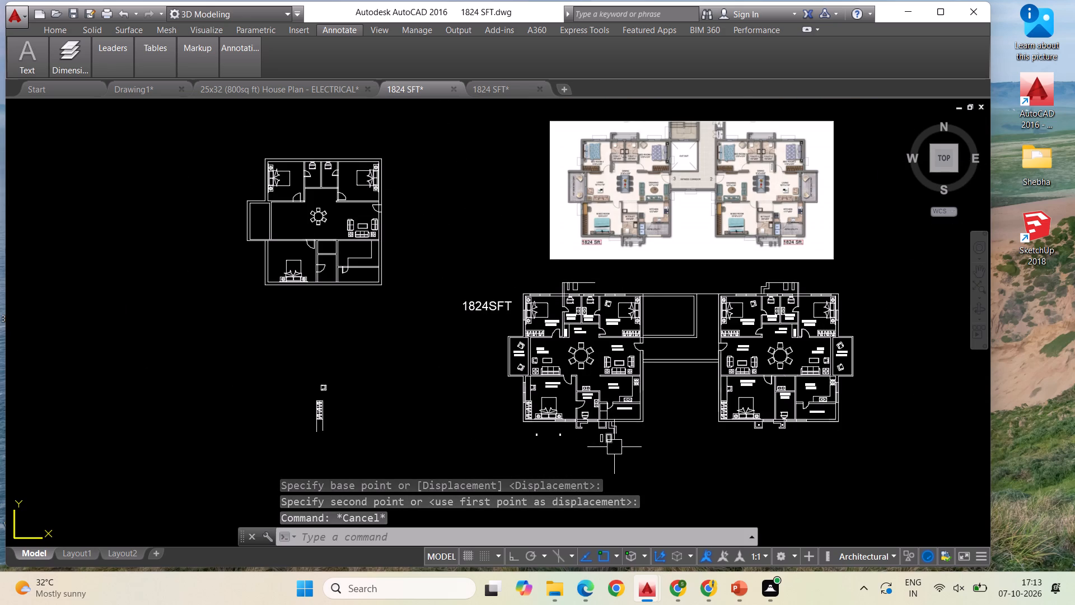
scroll(614, 447, up, 3)
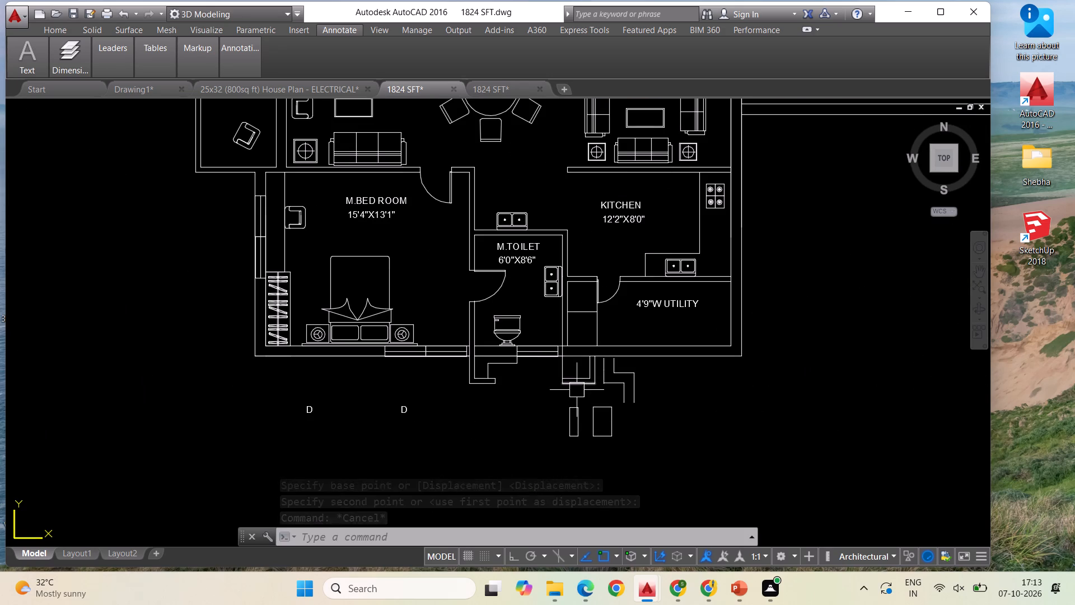
scroll(587, 398, up, 2)
click(610, 385)
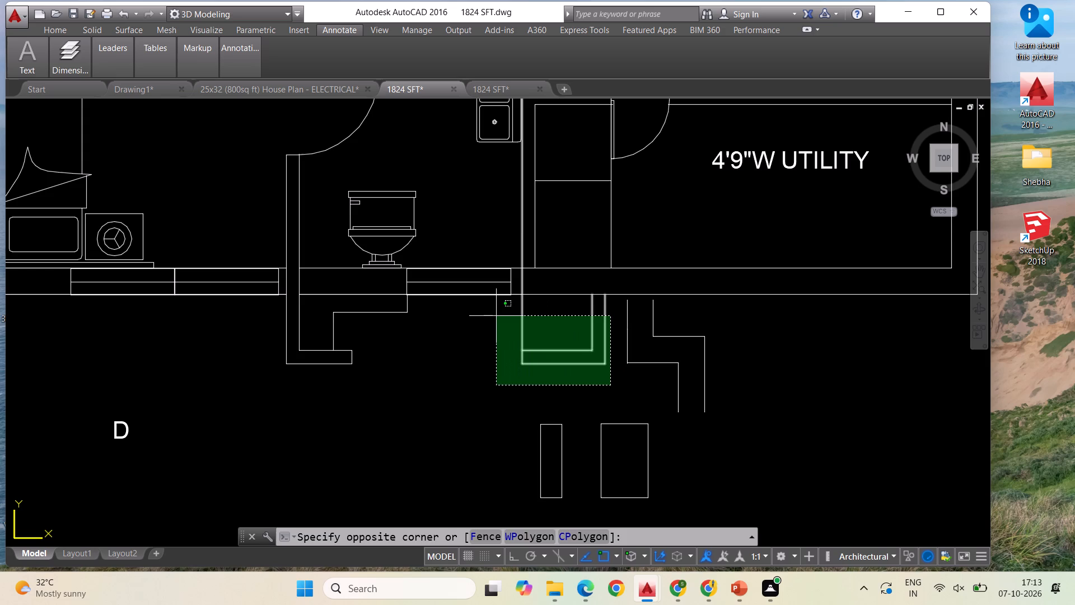
click(496, 316)
key(Escape)
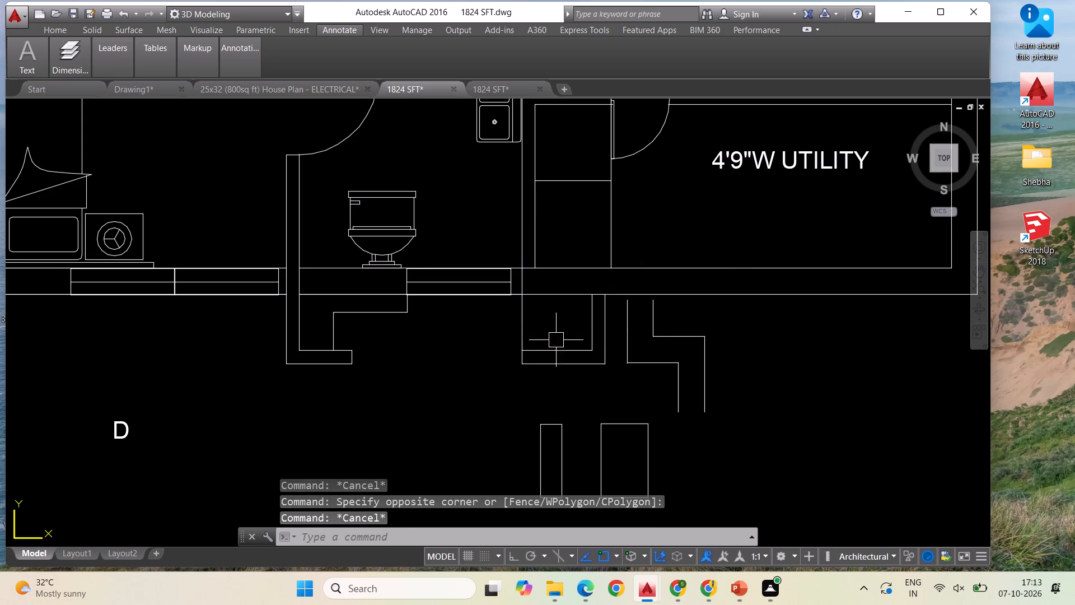
click(600, 379)
click(562, 341)
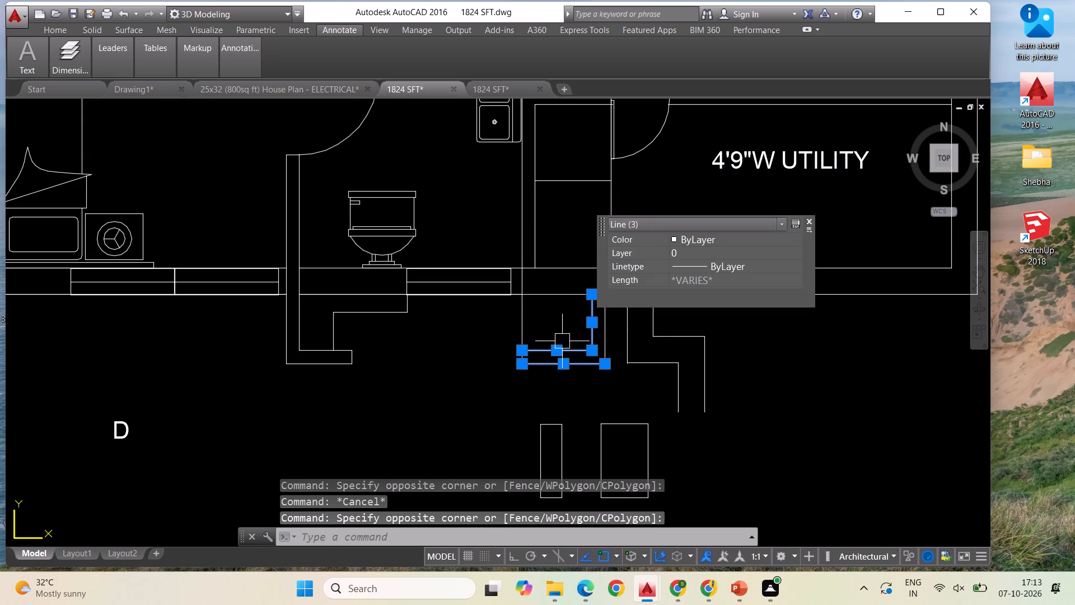
key(Print)
key(Delete)
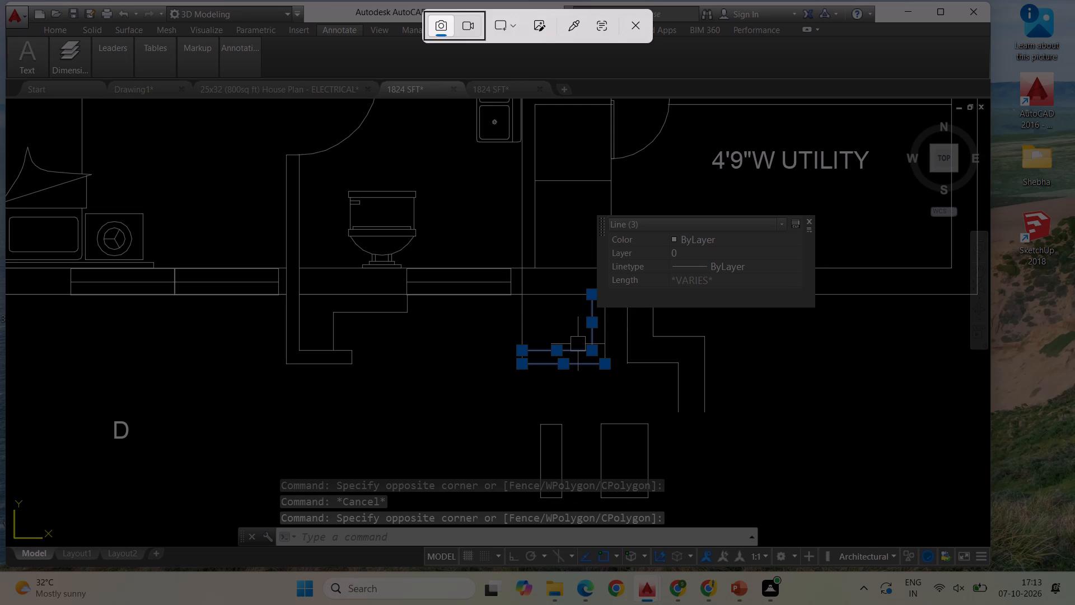
click(606, 351)
click(636, 29)
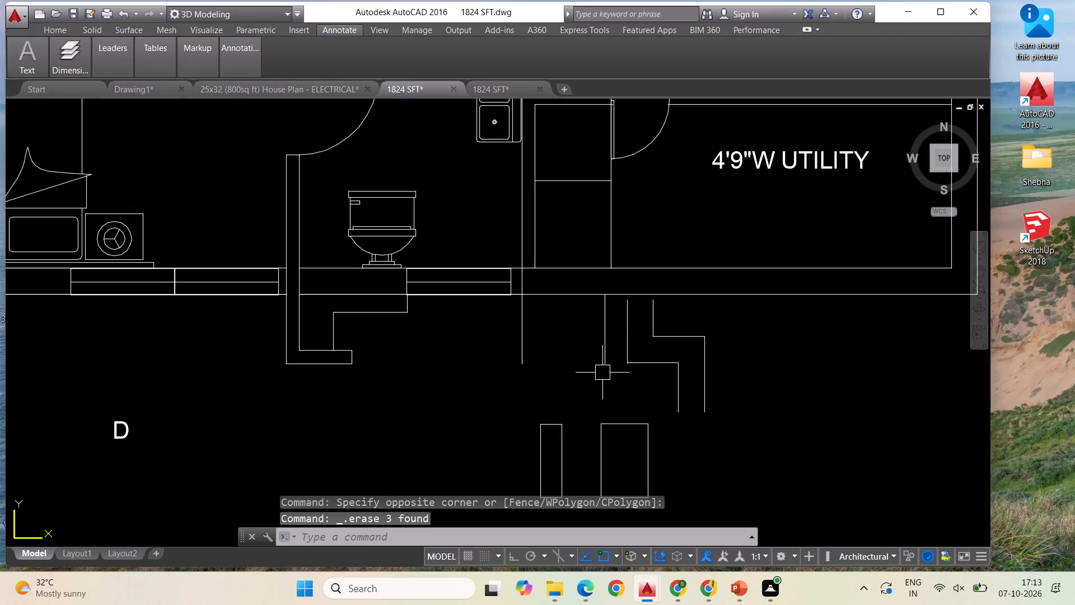
click(606, 355)
key(Delete)
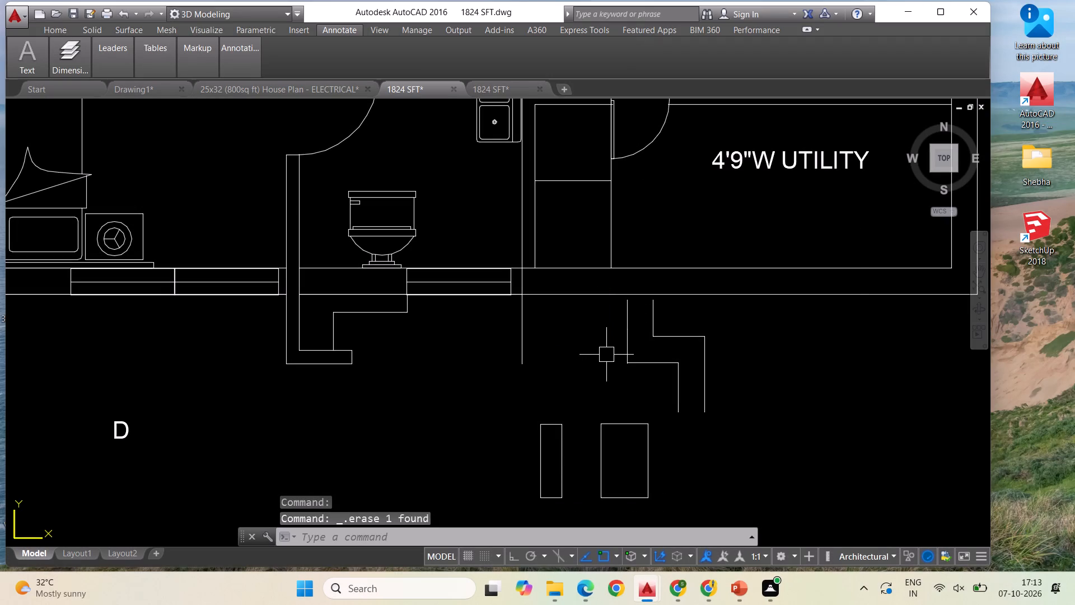
Trim the leftover M.TOILET wall line that extends beyond the outer wall at the old projection.
key(Escape)
text(TR)
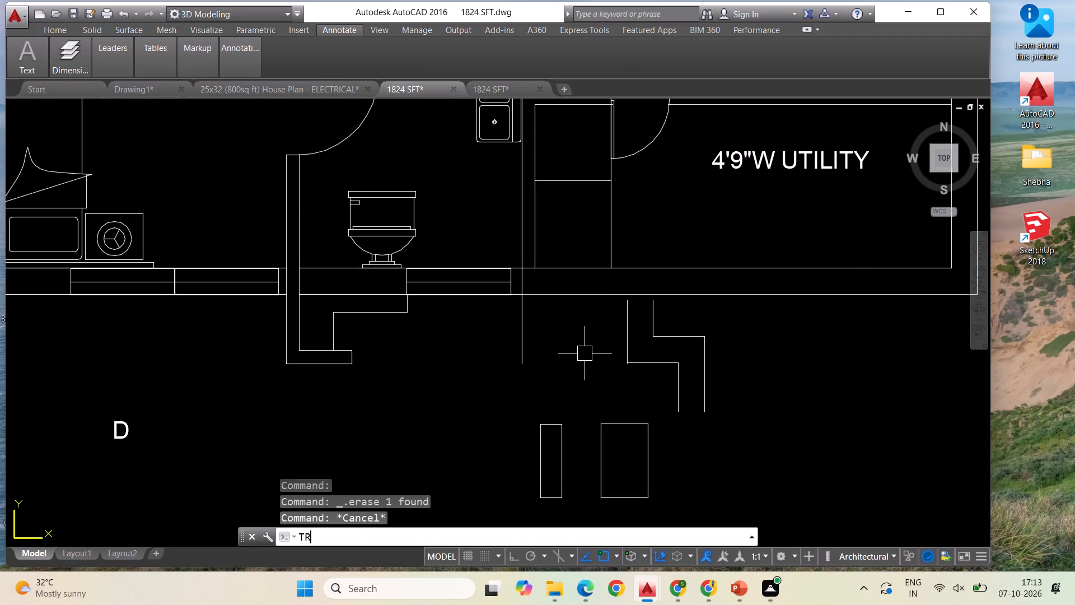
key(Return)
key(Return)
click(520, 338)
key(Escape)
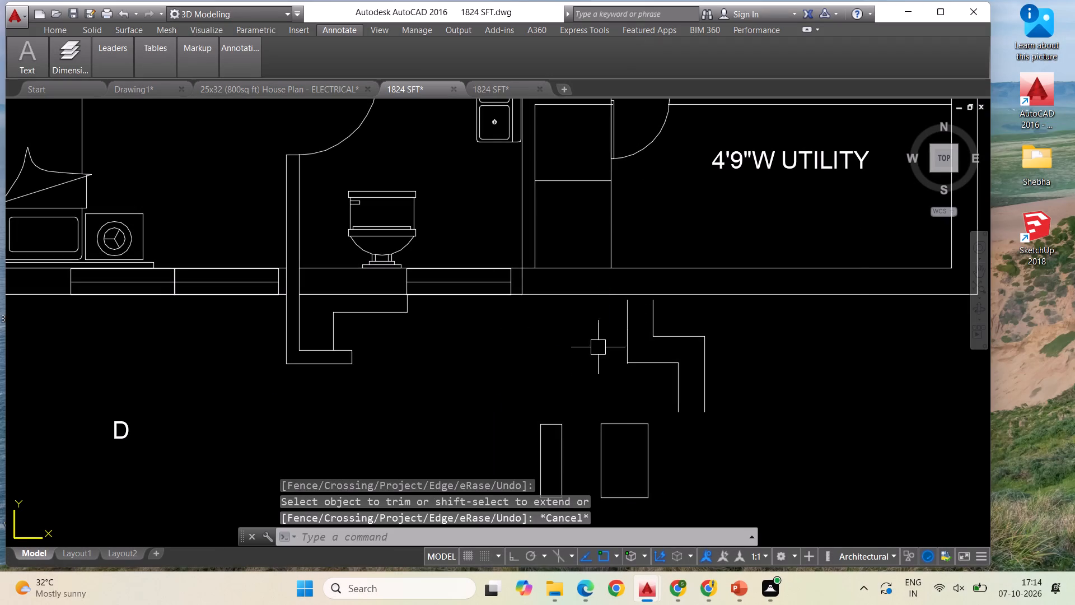
Move the stepped double lines so their free end meets the outer wall in line with the M.TOILET–UTILITY wall.
drag(768, 417, 749, 406)
click(626, 334)
right_click(624, 334)
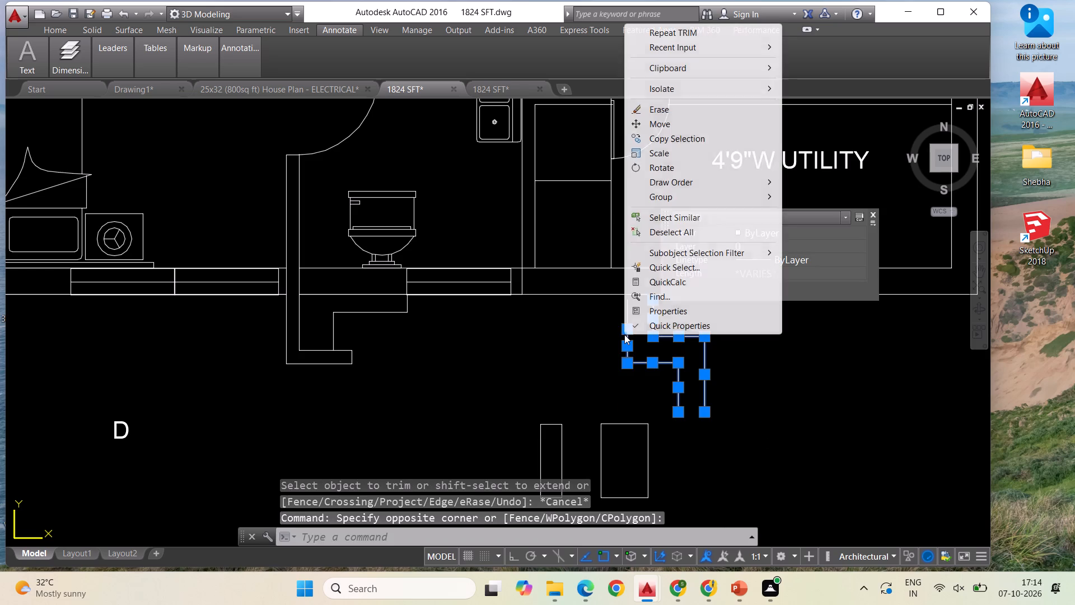
key(Escape)
click(623, 318)
right_click(576, 336)
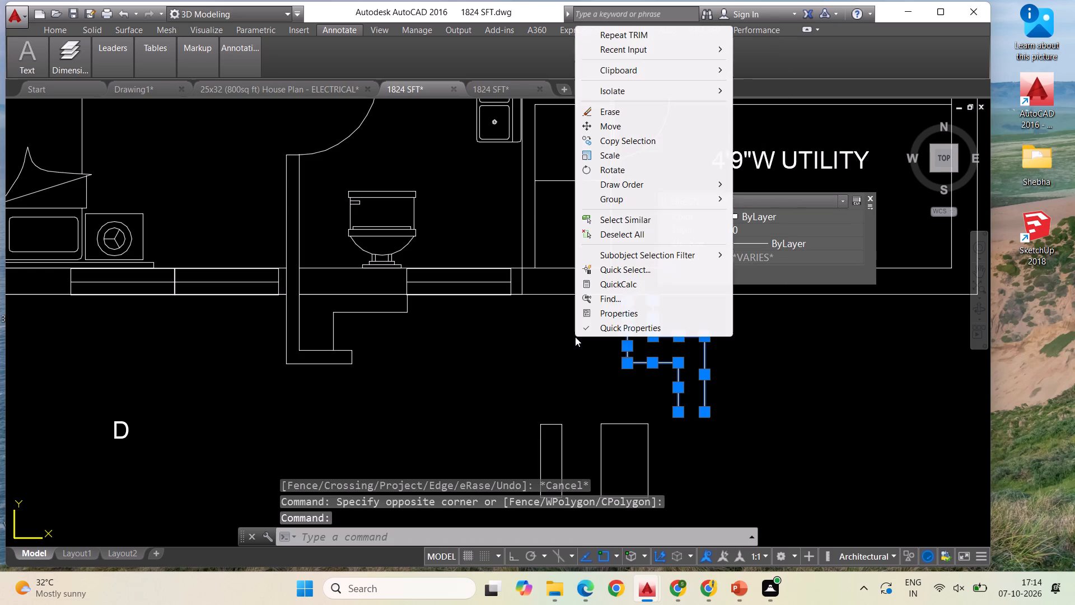
click(598, 132)
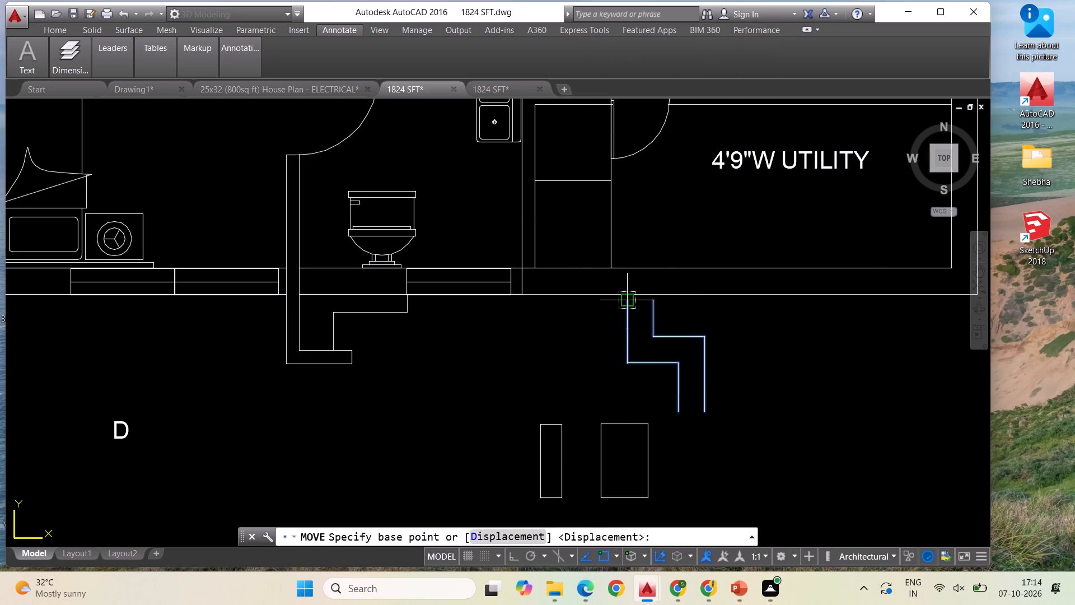
click(630, 305)
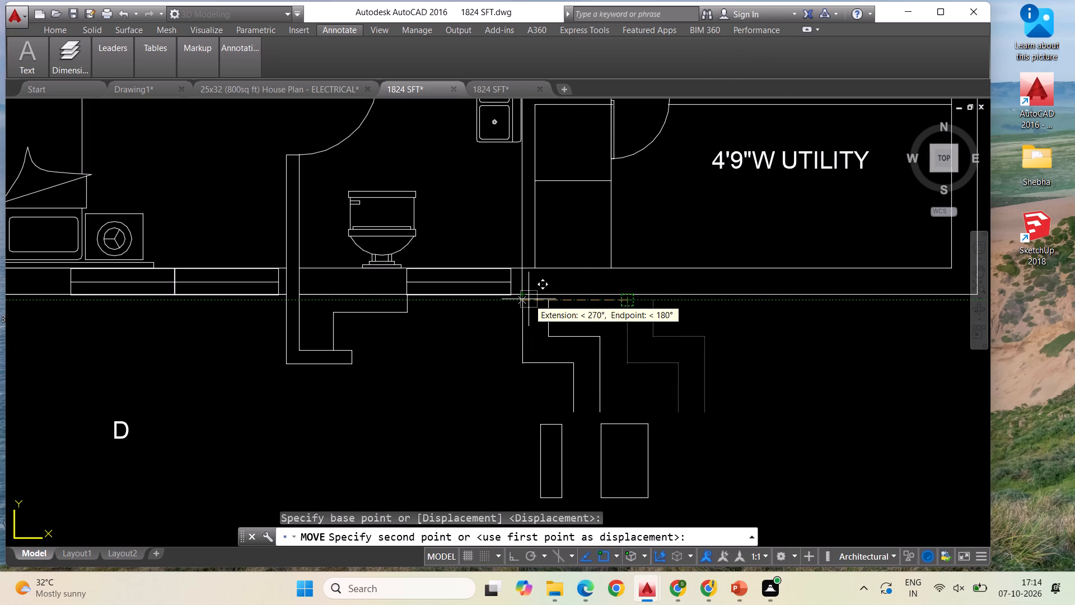
scroll(529, 299, up, 1)
click(517, 298)
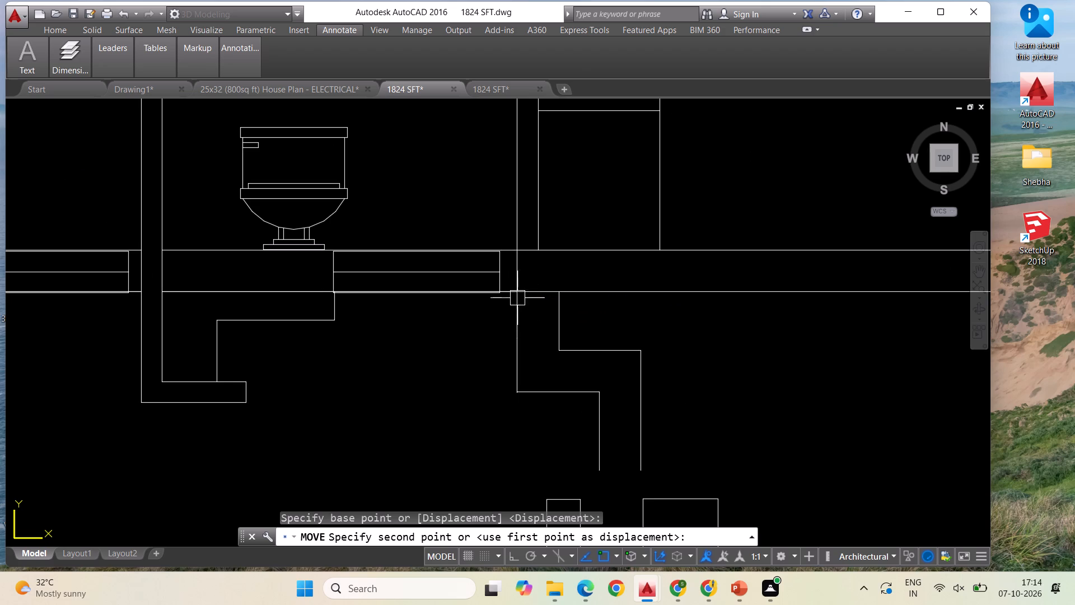
key(Escape)
Examine the toilet projections of both apartments in the overall plan, returning to the reworked M.TOILET projection.
scroll(532, 274, down, 1)
scroll(633, 317, down, 1)
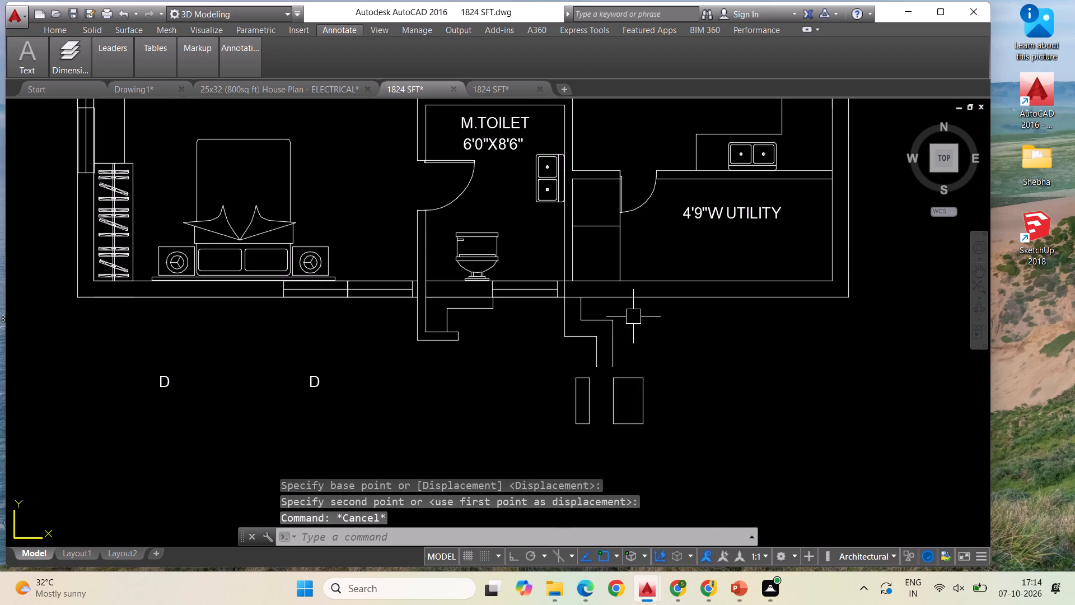
scroll(642, 333, down, 1)
scroll(565, 344, down, 4)
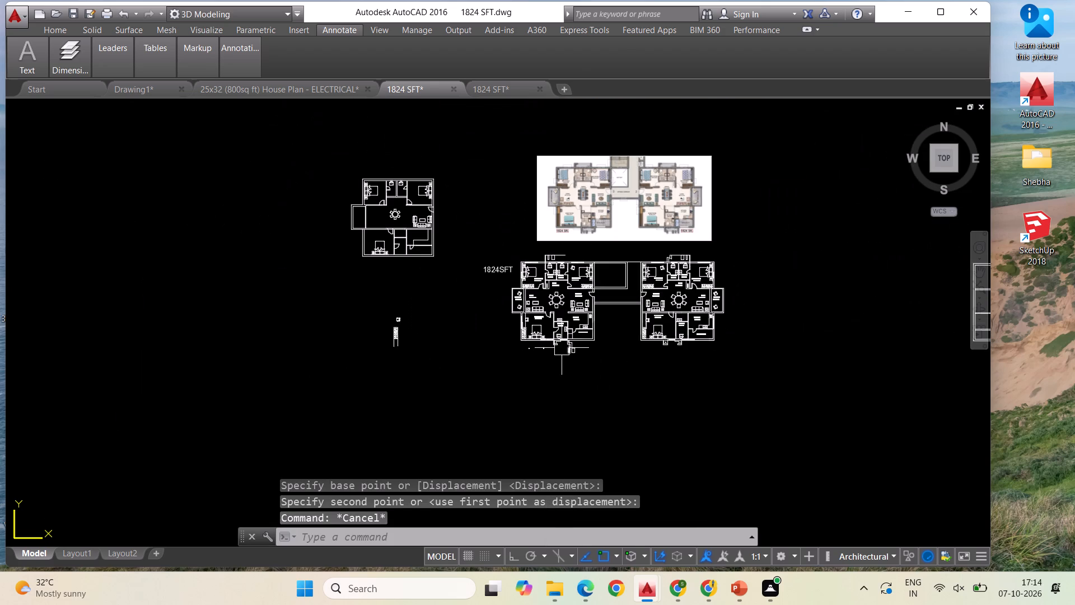
scroll(567, 348, up, 2)
scroll(600, 387, down, 1)
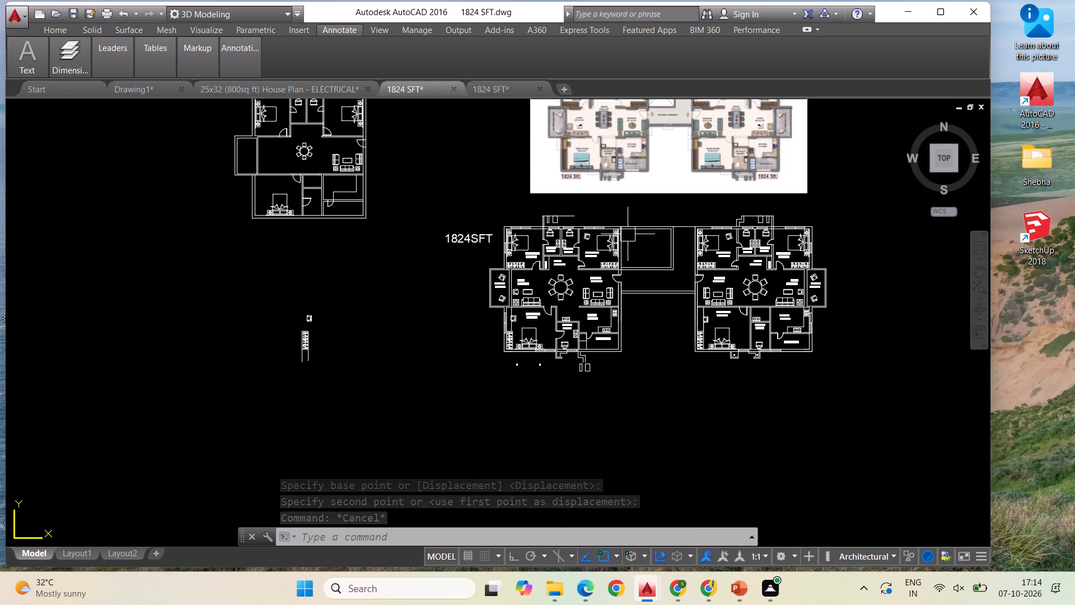
scroll(585, 354, up, 2)
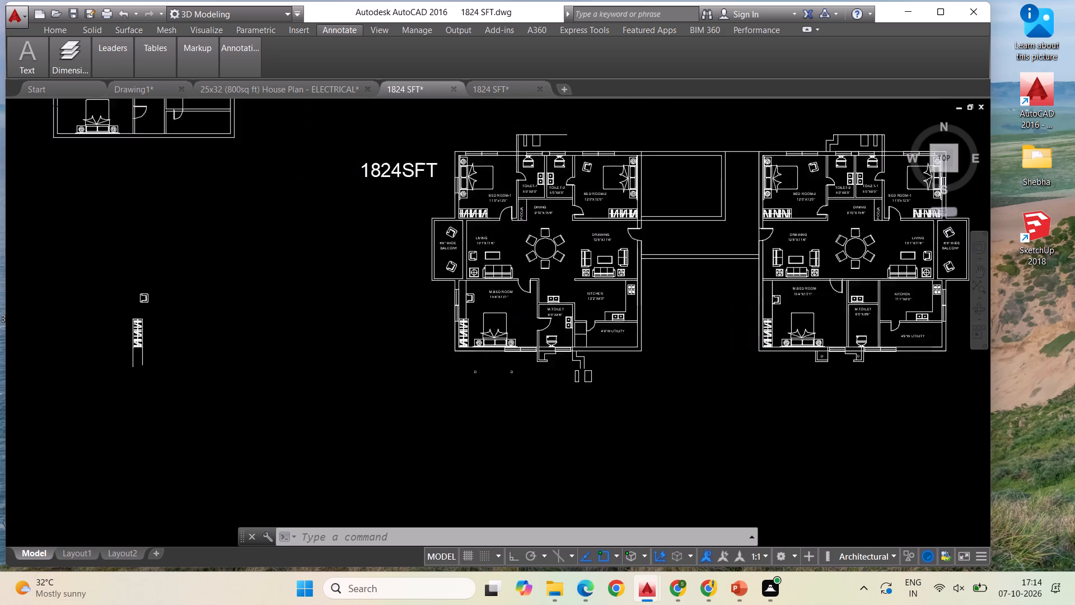
scroll(546, 390, up, 1)
scroll(485, 390, up, 1)
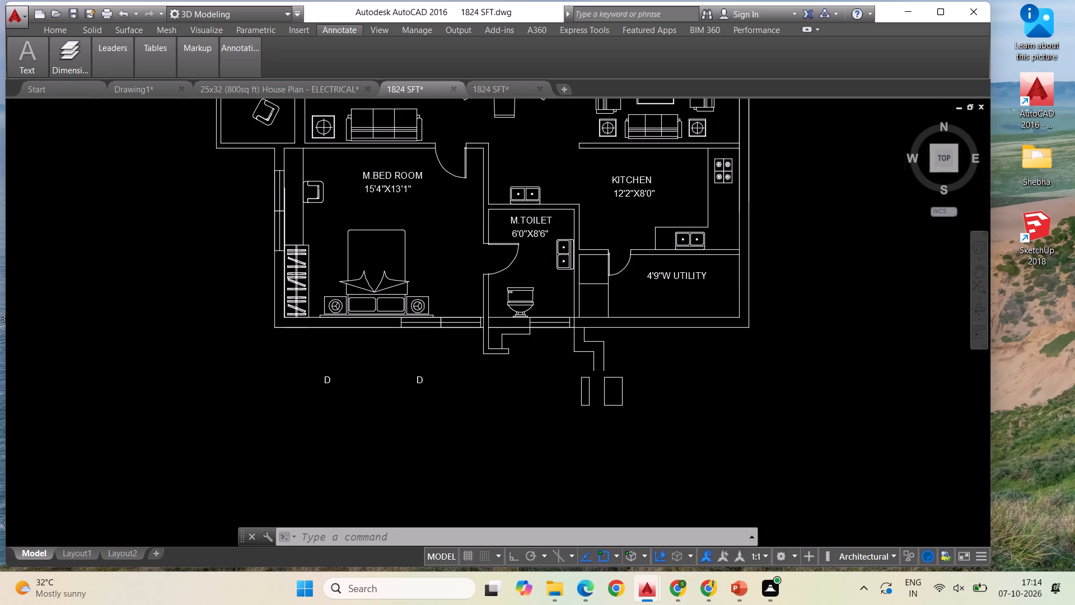
key(Escape)
key(Escape)
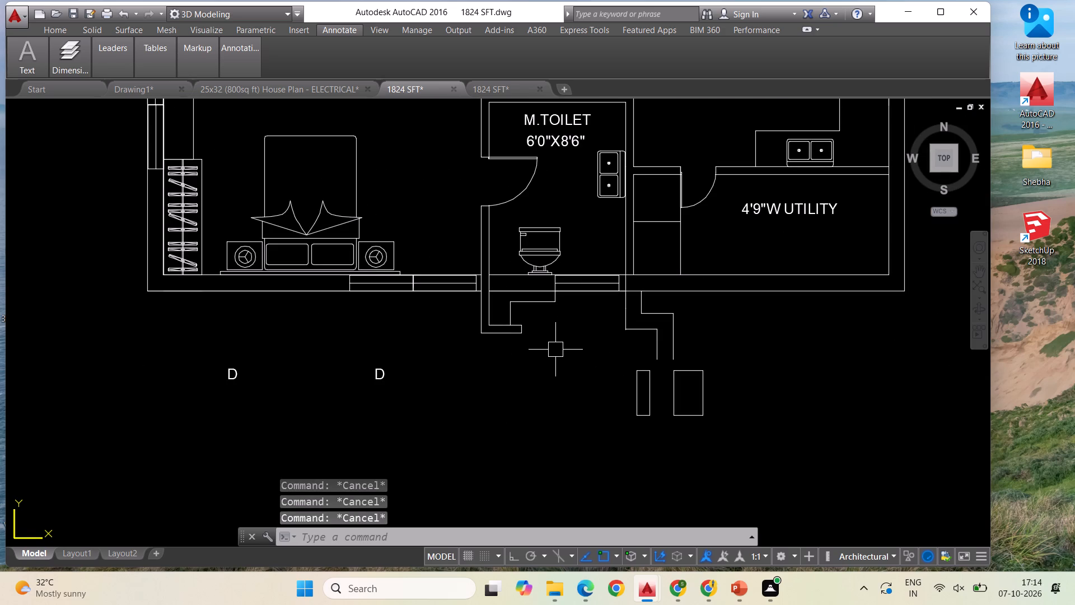
Move the three lines closing the short wall projection beside M.TOILET to the empty area outside the M.BED ROOM wall.
click(511, 339)
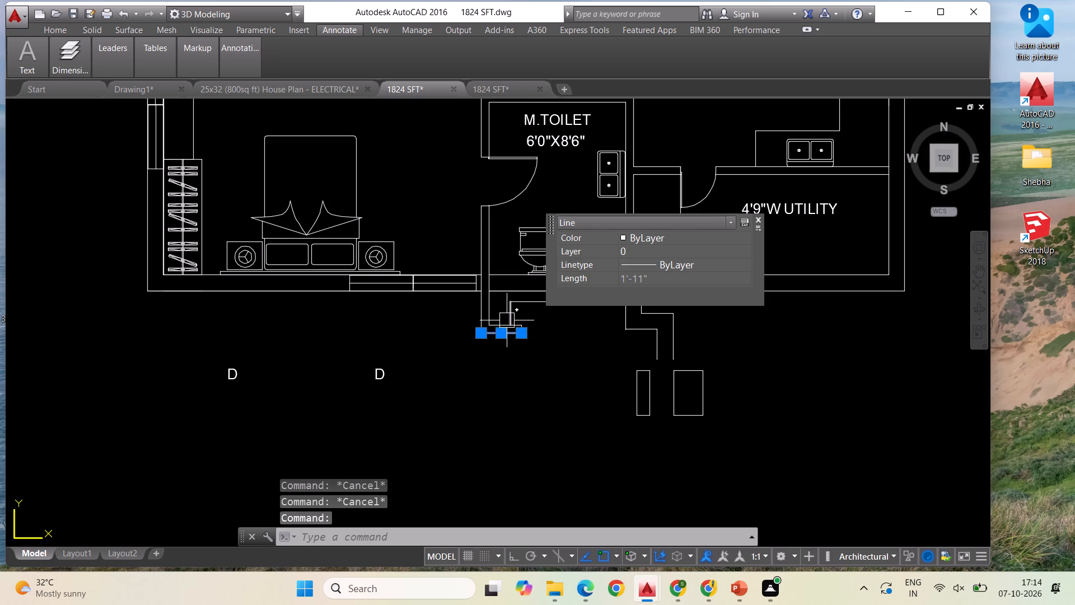
scroll(518, 323, up, 2)
click(509, 332)
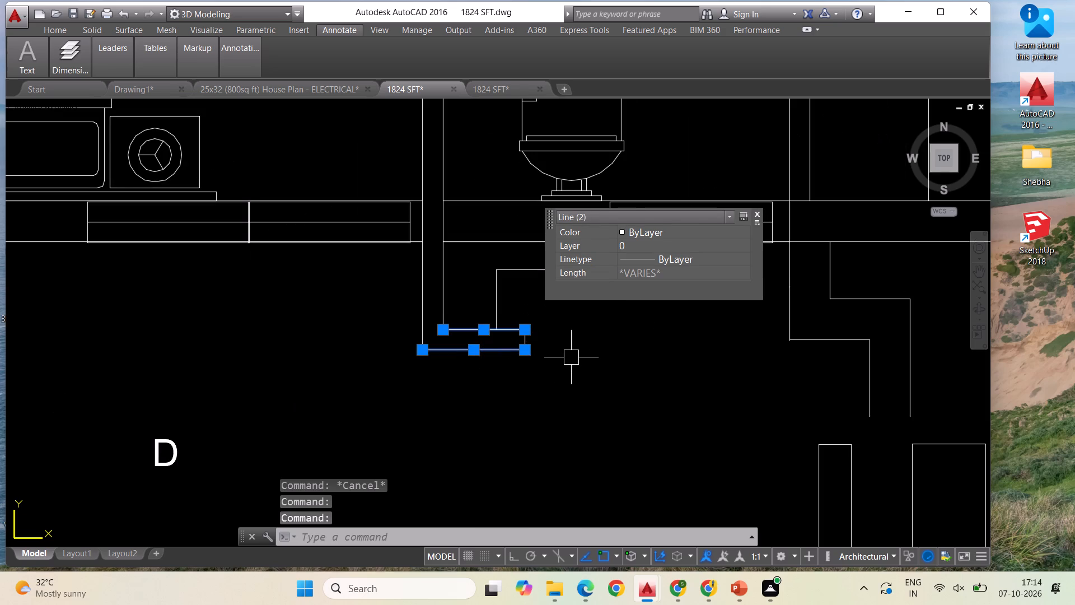
scroll(526, 340, up, 2)
click(525, 340)
right_click(579, 364)
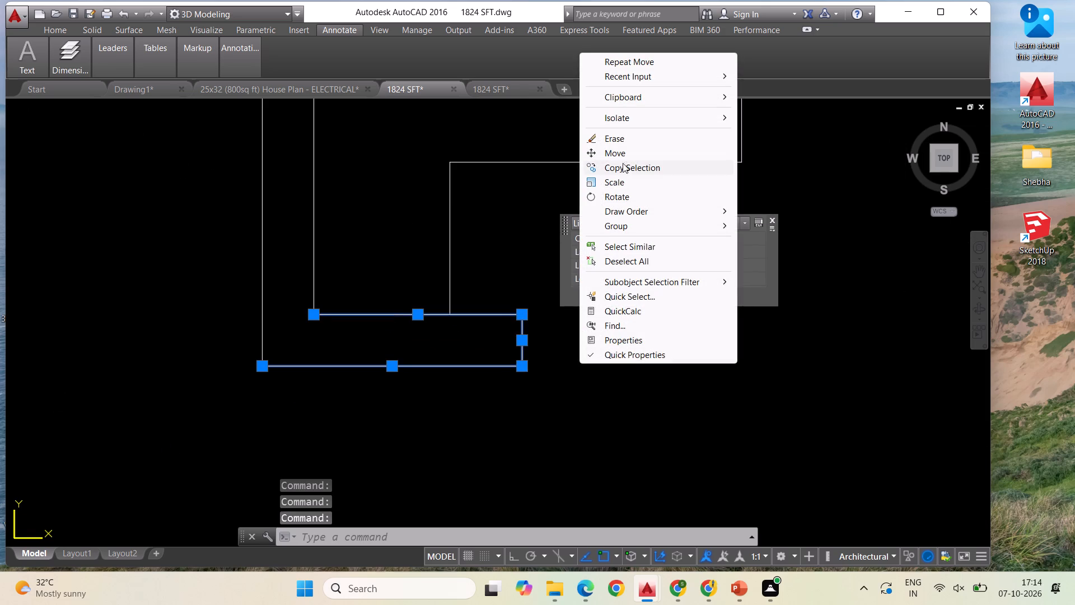
click(623, 158)
click(527, 372)
scroll(627, 347, down, 1)
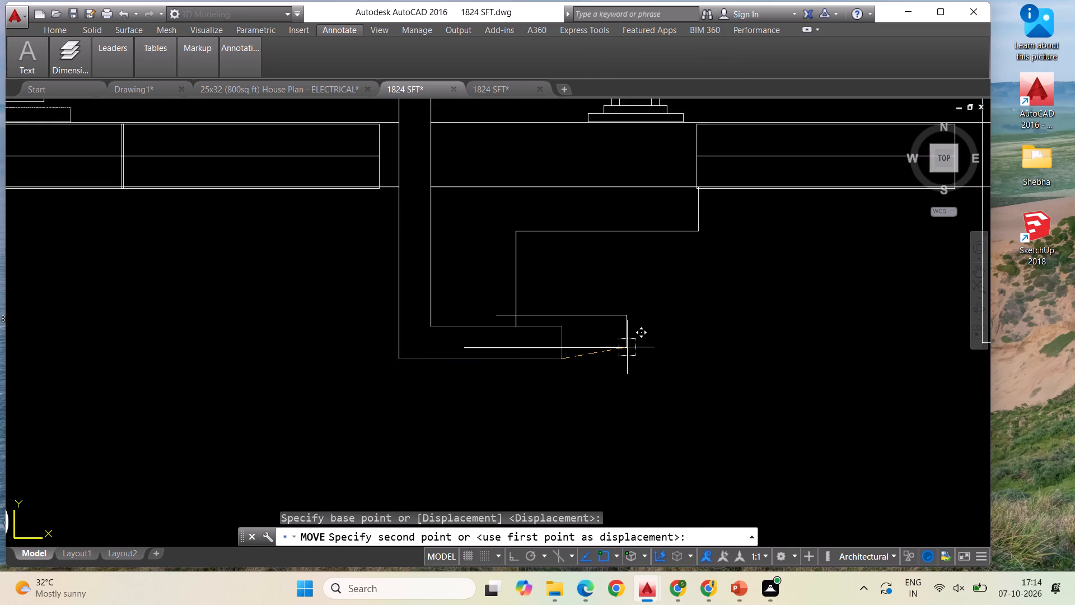
scroll(617, 347, down, 2)
click(440, 364)
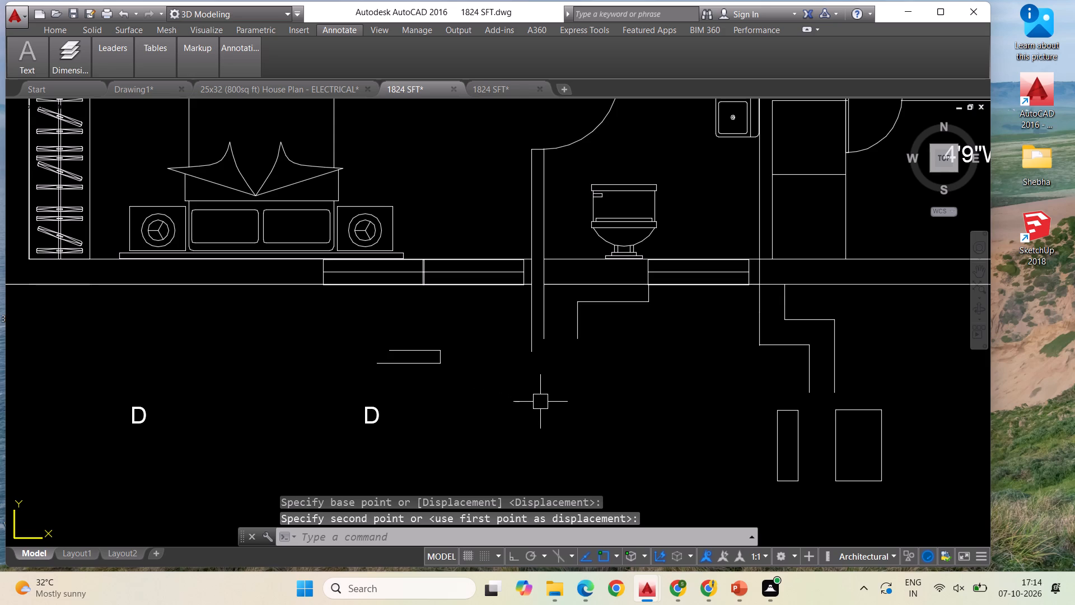
key(Escape)
key(Escape)
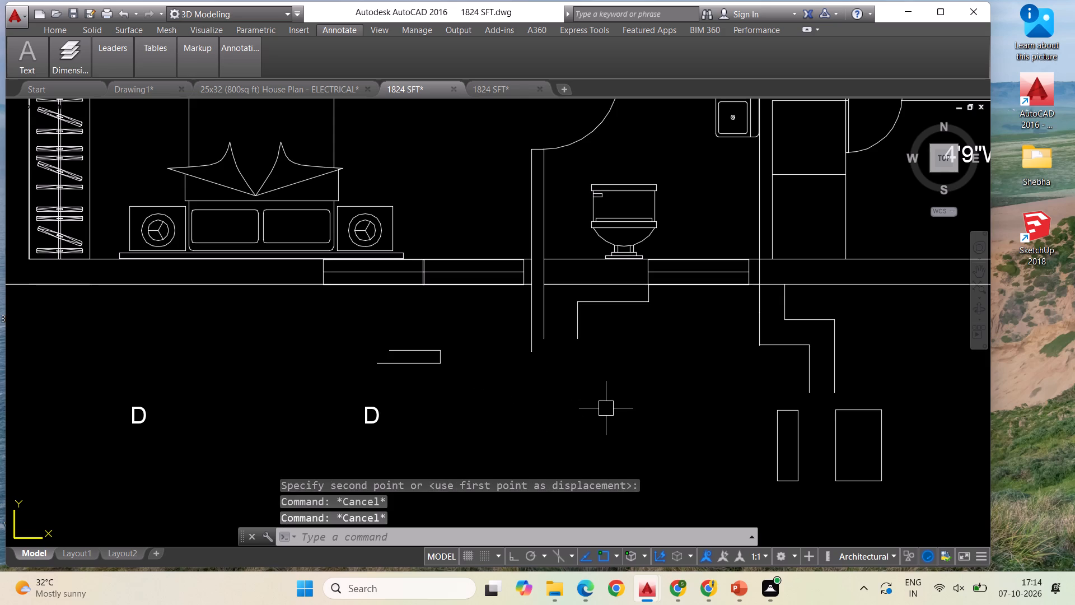
Draw a horizontal line about 10'-4" long from the stepped lines' outer free end to past the M.BED ROOM–M.TOILET wall lines.
key(l)
key(Return)
click(839, 393)
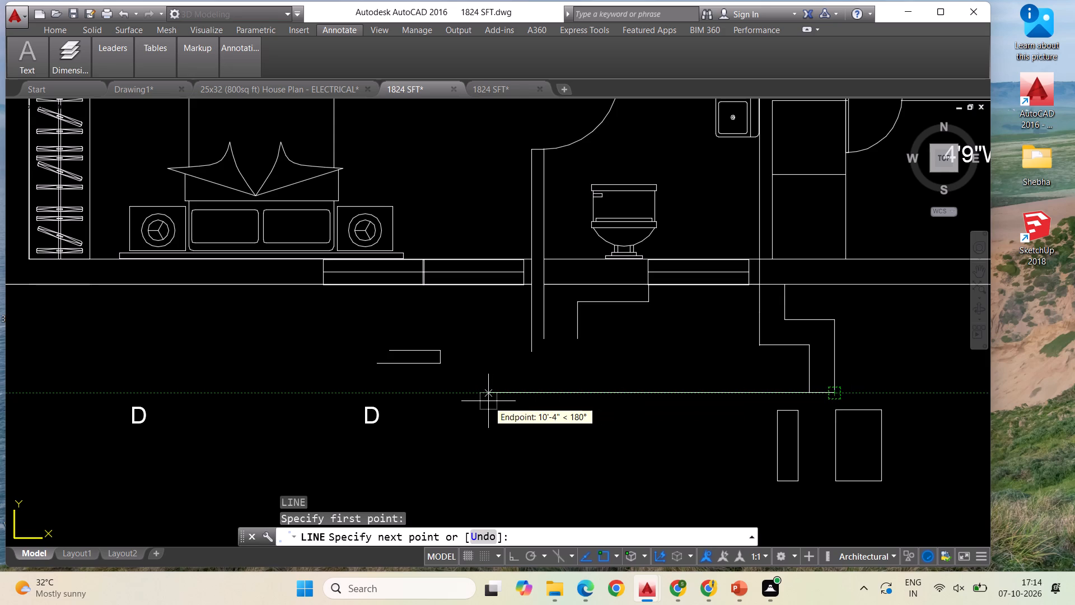
key(F8)
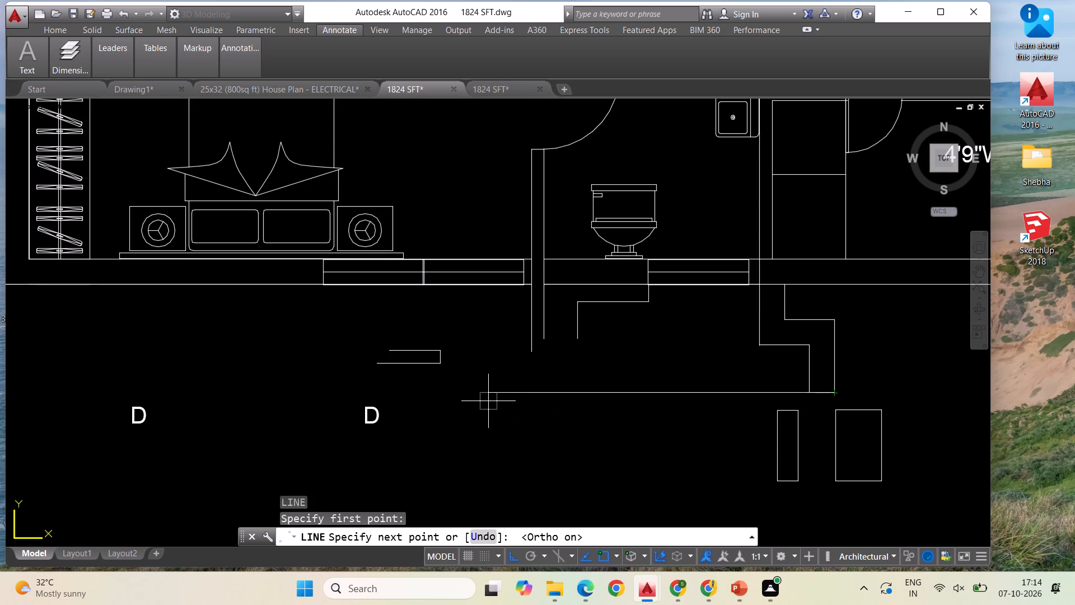
click(488, 401)
key(Escape)
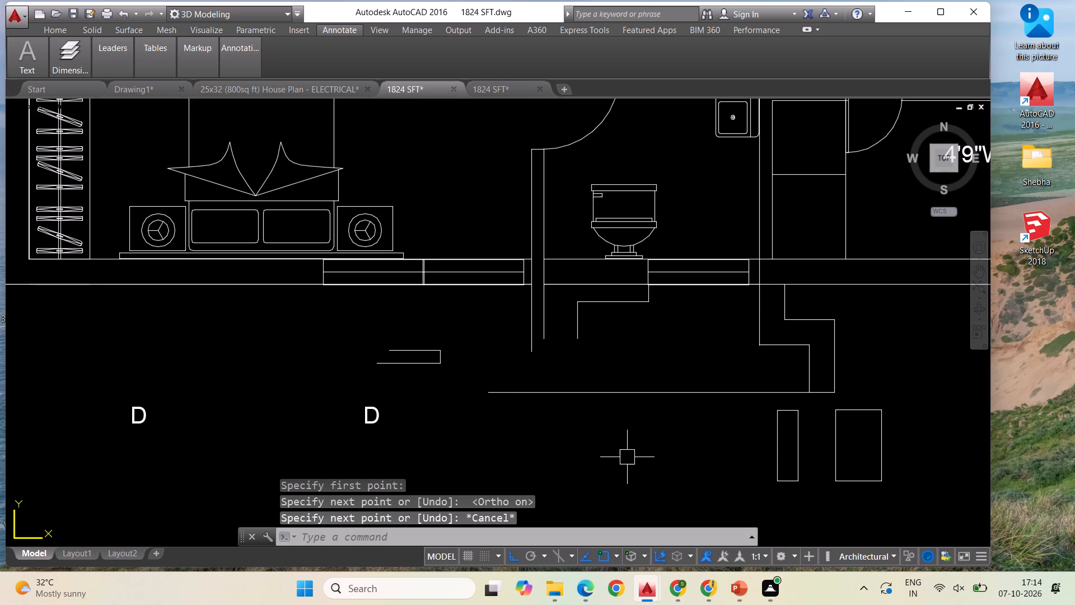
key(Escape)
Extend both M.BED ROOM–M.TOILET wall lines and the adjacent inner projection line down to the new horizontal line.
text(EX)
key(space)
key(space)
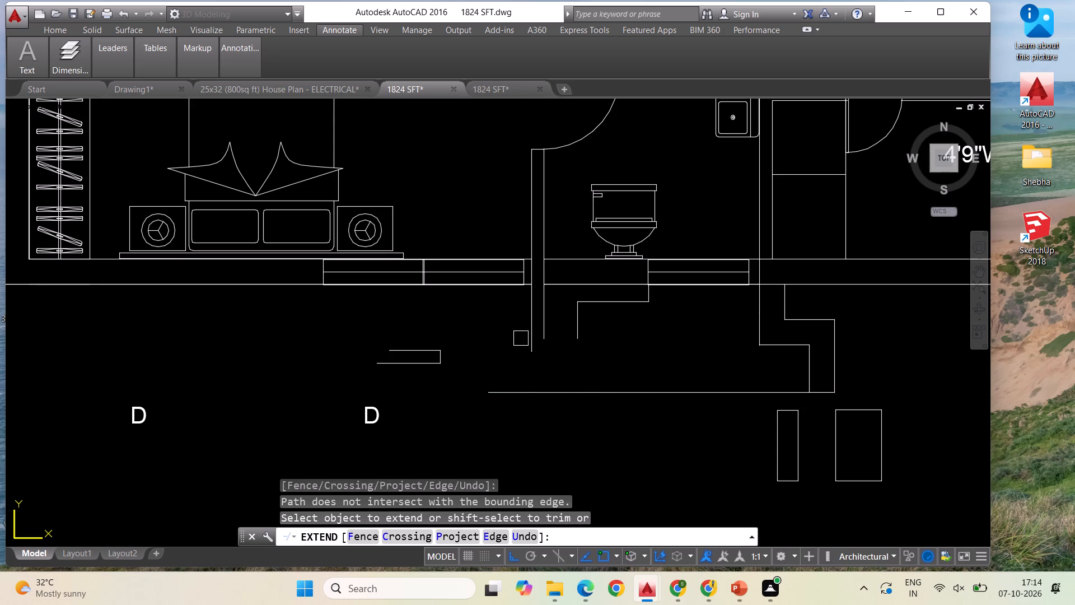
click(525, 338)
click(540, 329)
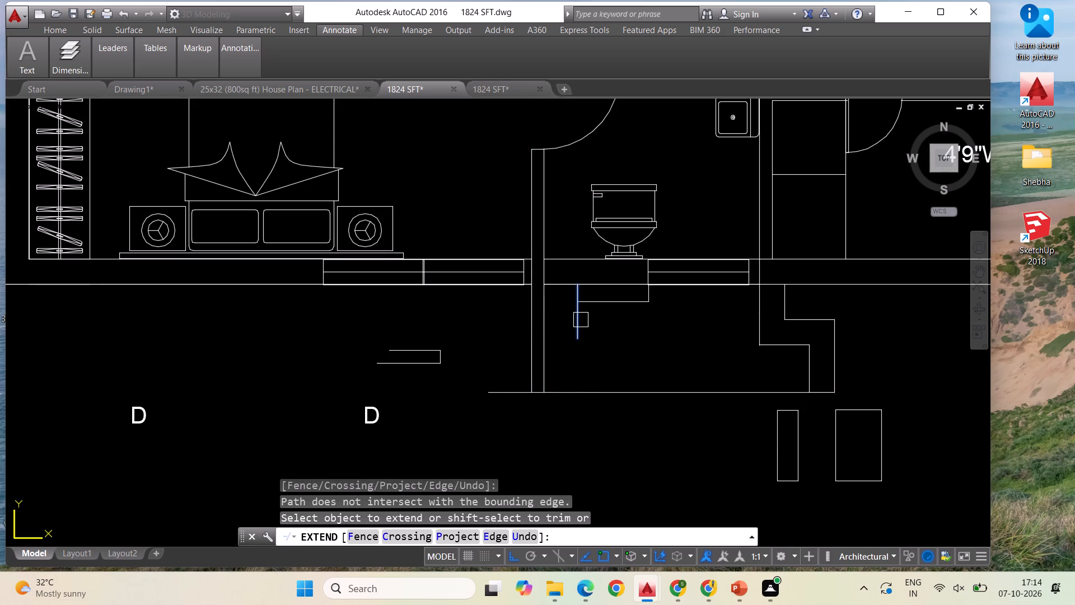
click(579, 331)
key(Escape)
key(Escape)
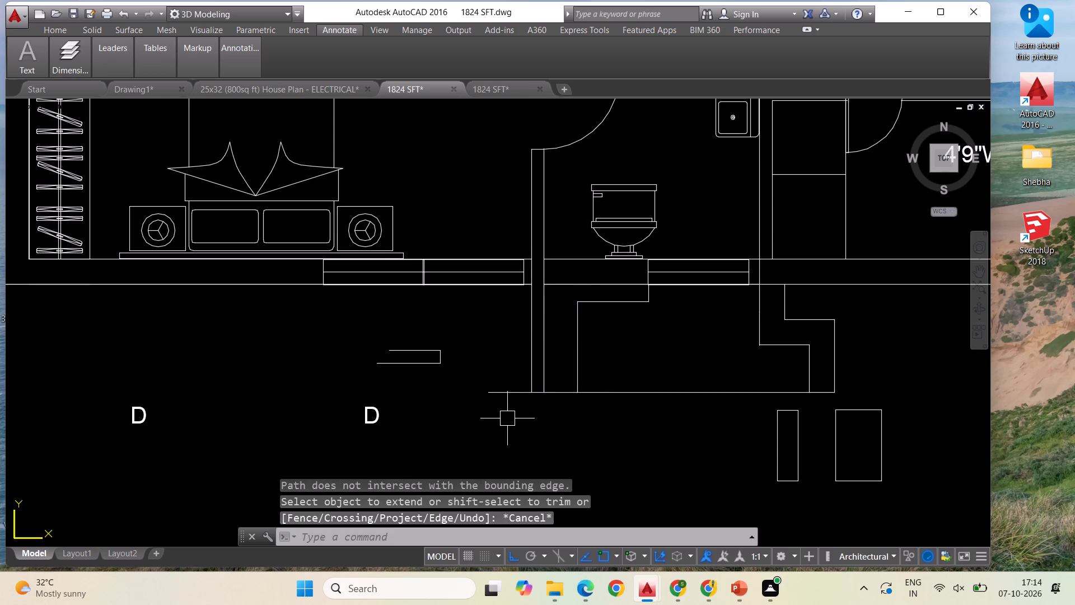
Trim the horizontal line's overhang beyond the outer M.BED ROOM–M.TOILET wall line.
text(TR)
key(Return)
key(Return)
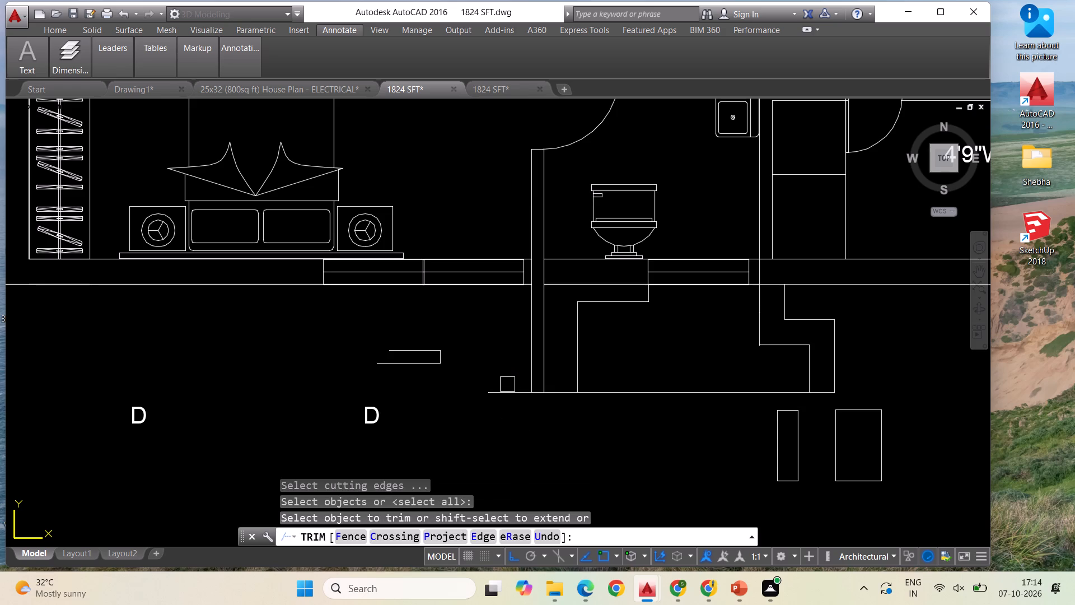
click(507, 389)
scroll(466, 409, down, 2)
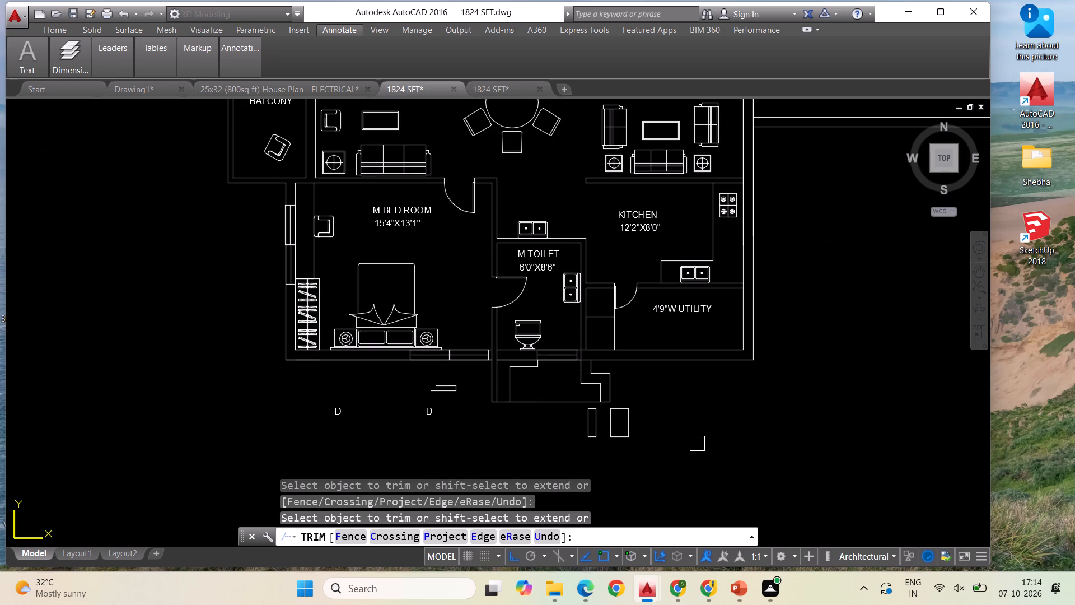
key(Escape)
Move the two loose rectangles so they straddle the horizontal closing line of the M.TOILET projection.
click(679, 467)
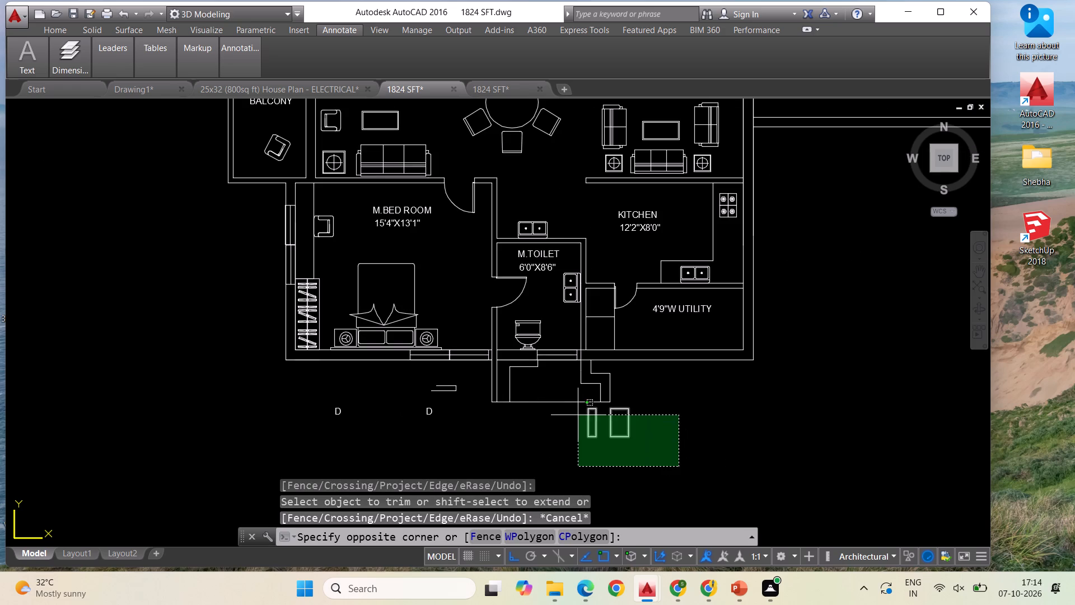
click(556, 409)
right_click(723, 449)
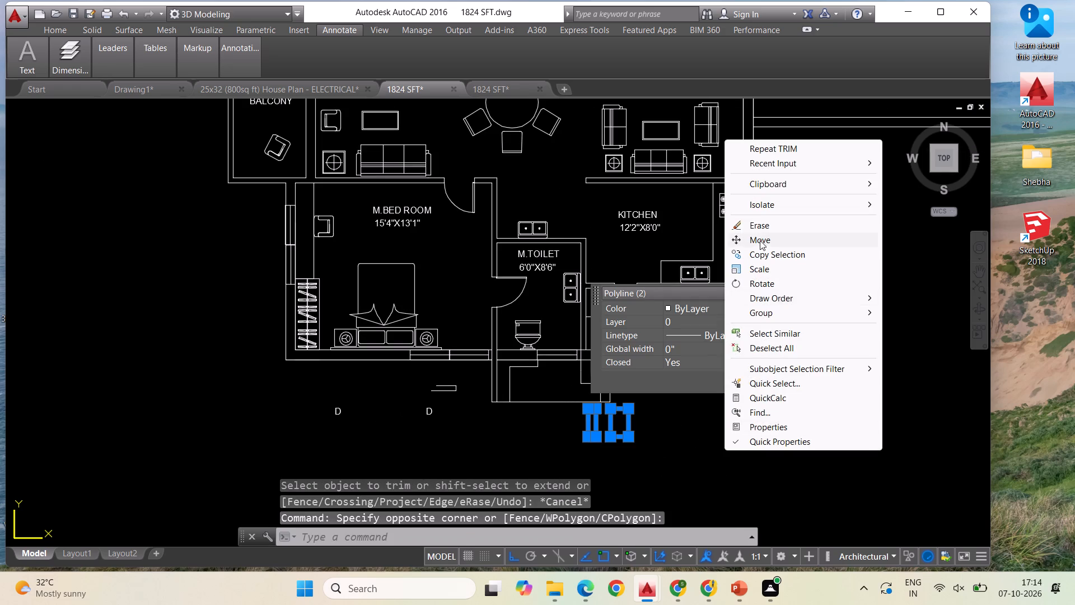
click(760, 240)
click(587, 439)
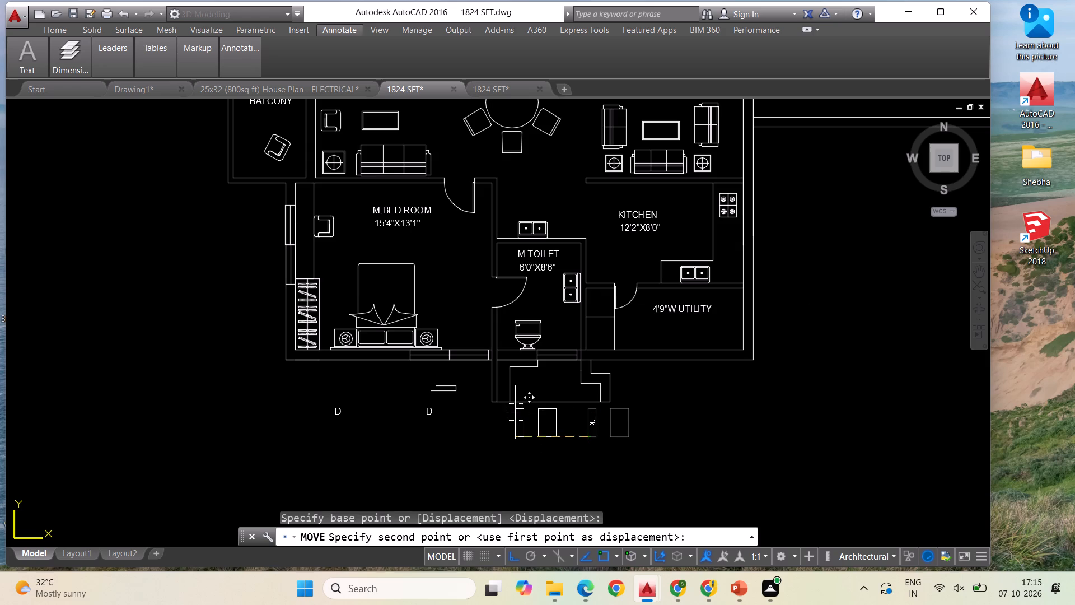
key(F8)
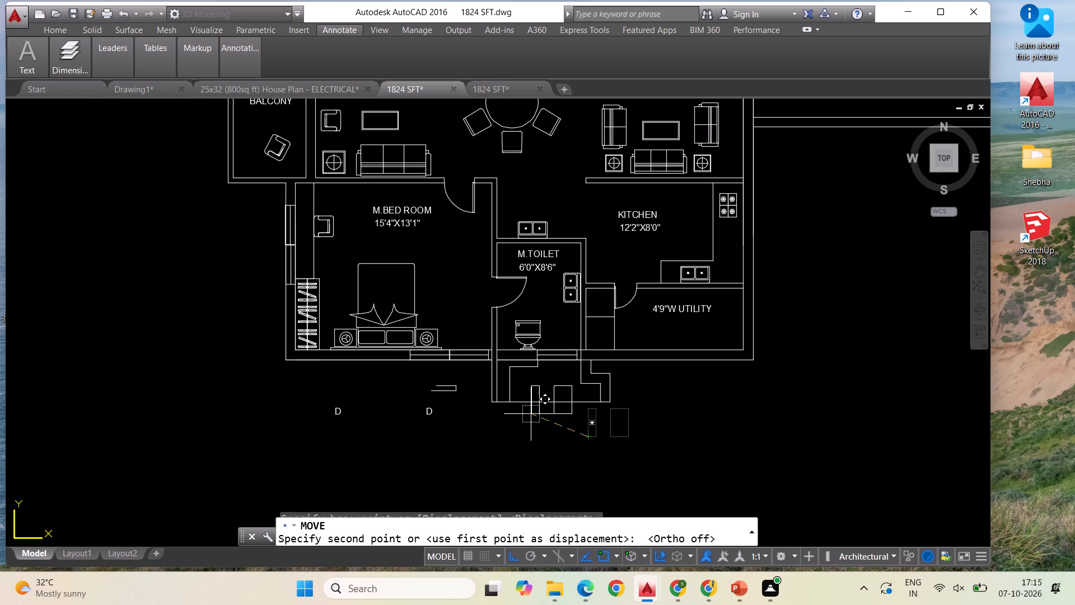
scroll(528, 399, up, 1)
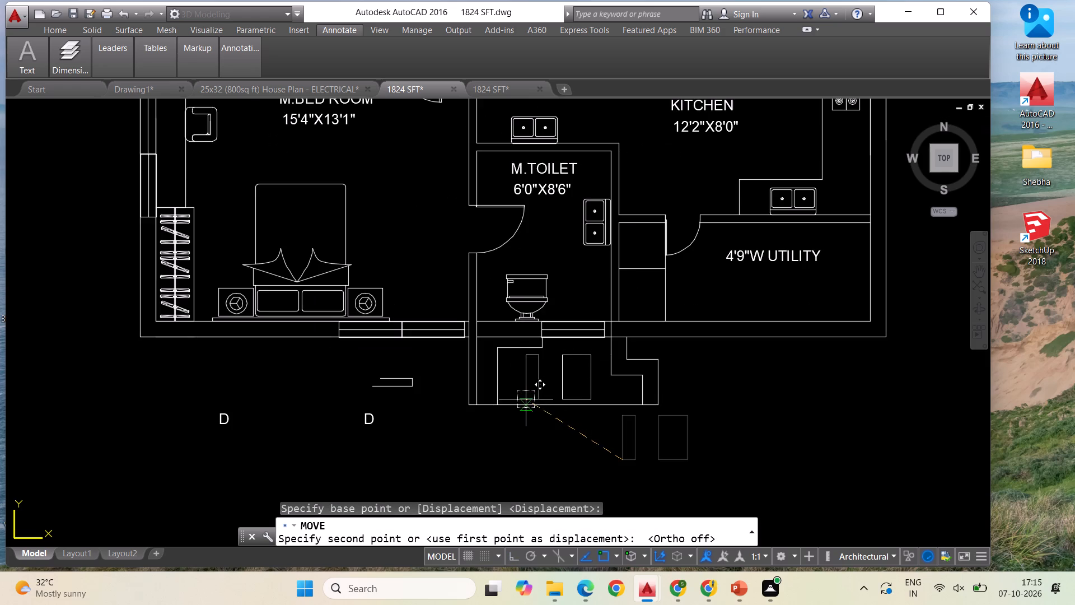
scroll(527, 417, down, 3)
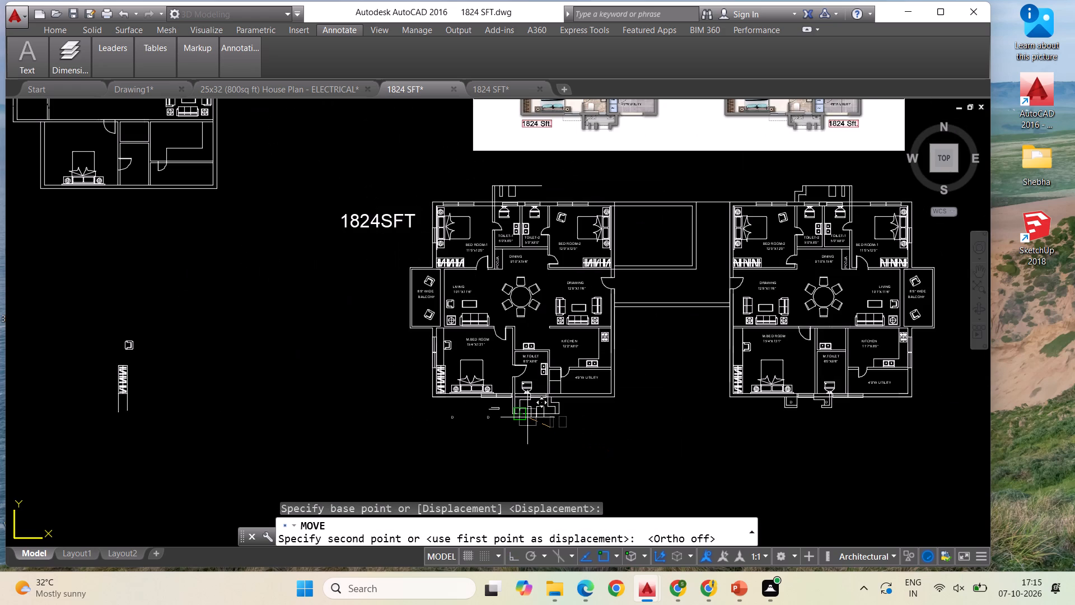
scroll(528, 422, up, 1)
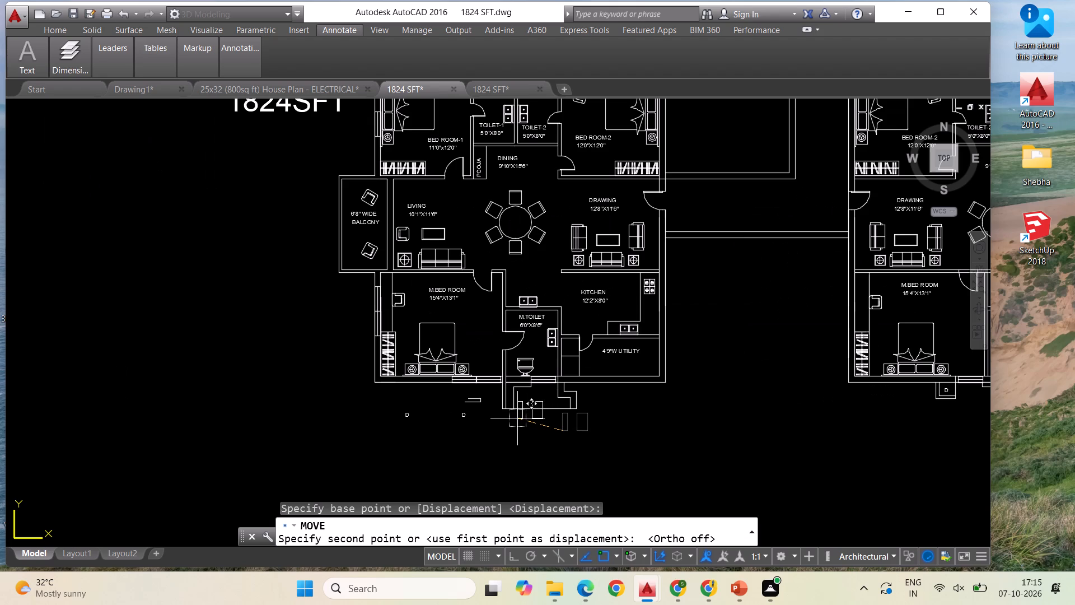
click(517, 418)
Mirror the stepped double lines about a vertical axis through their outer free end, erasing the source lines.
scroll(485, 457, down, 1)
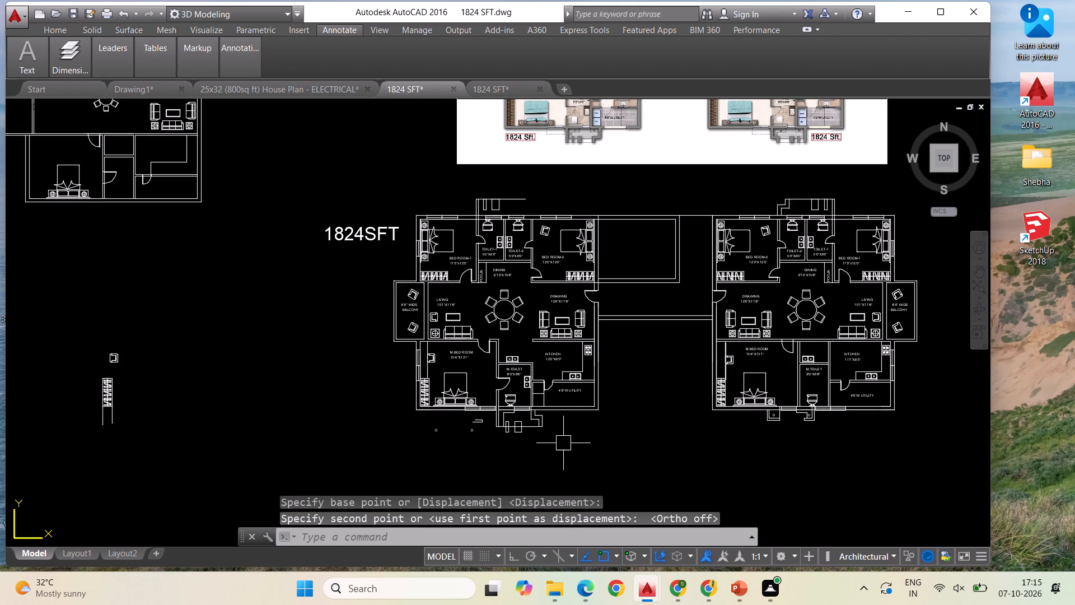
scroll(570, 434, down, 1)
scroll(570, 434, up, 1)
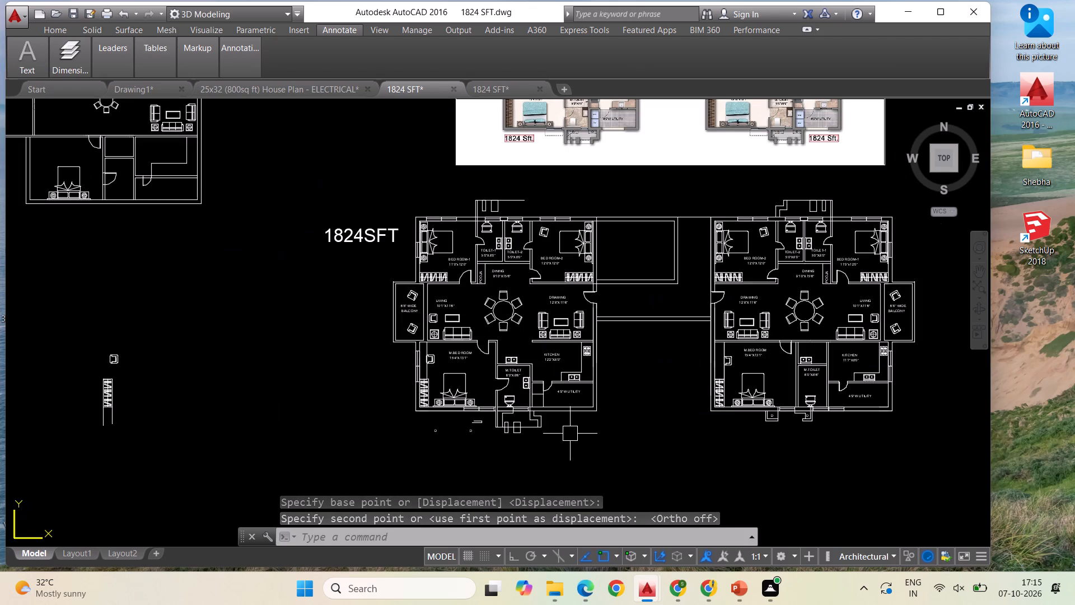
scroll(570, 434, up, 1)
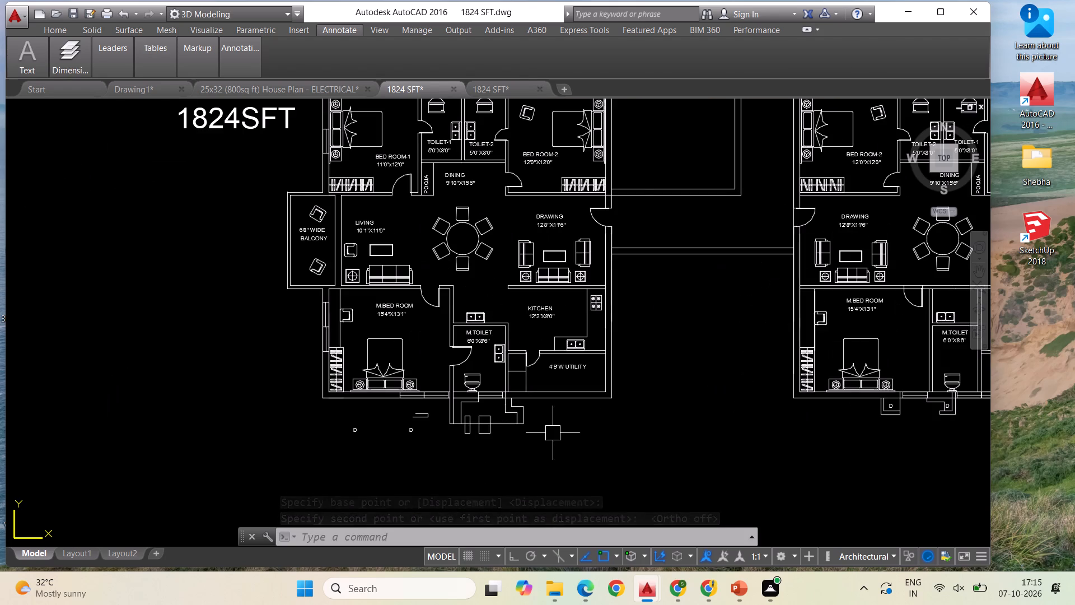
scroll(545, 425, up, 1)
click(539, 423)
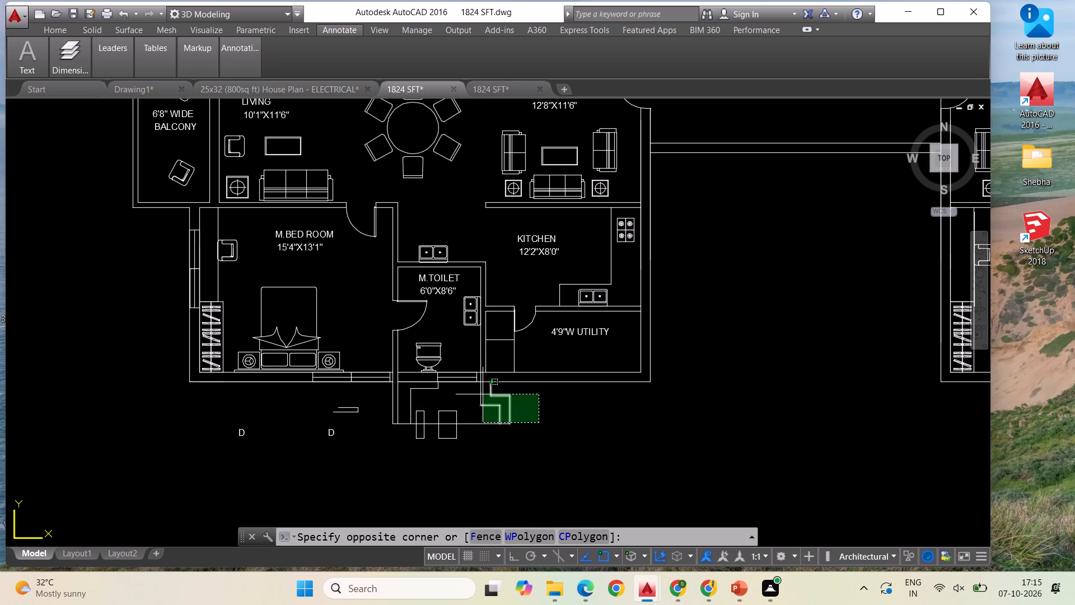
click(475, 391)
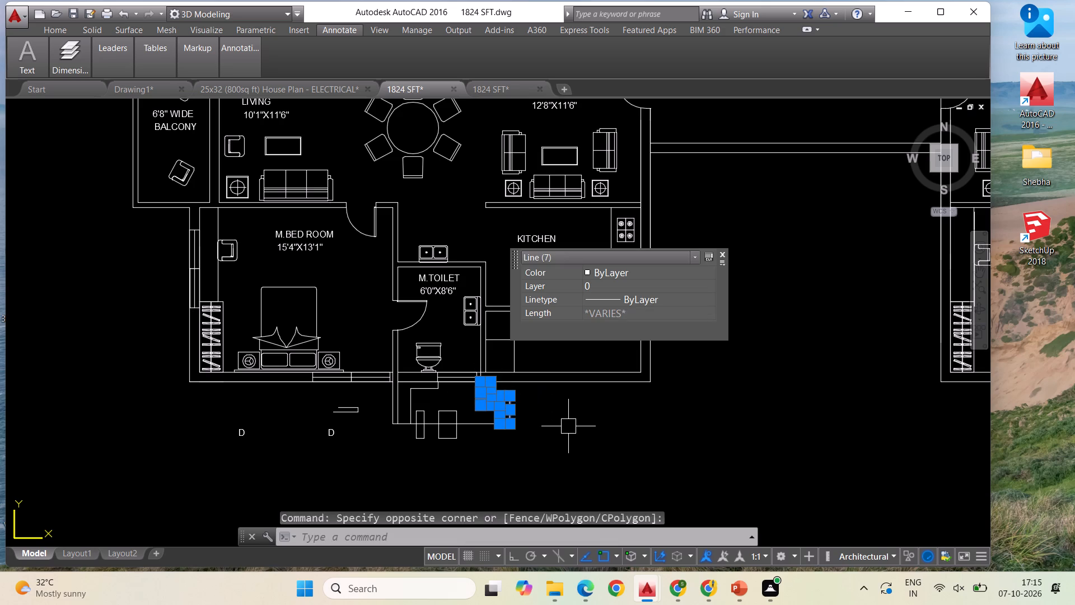
text(MI)
key(Return)
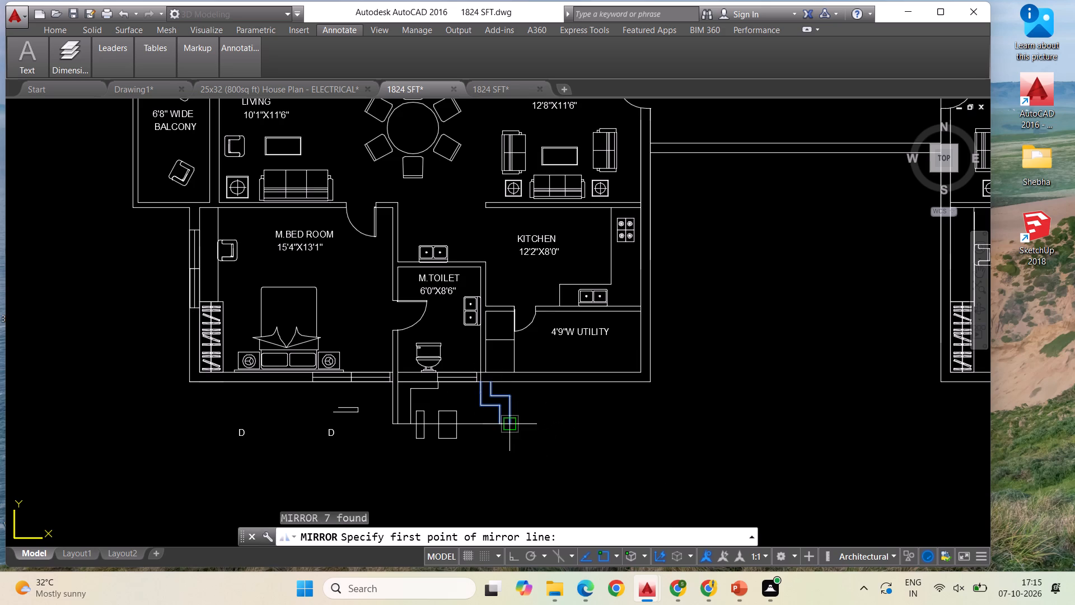
click(510, 429)
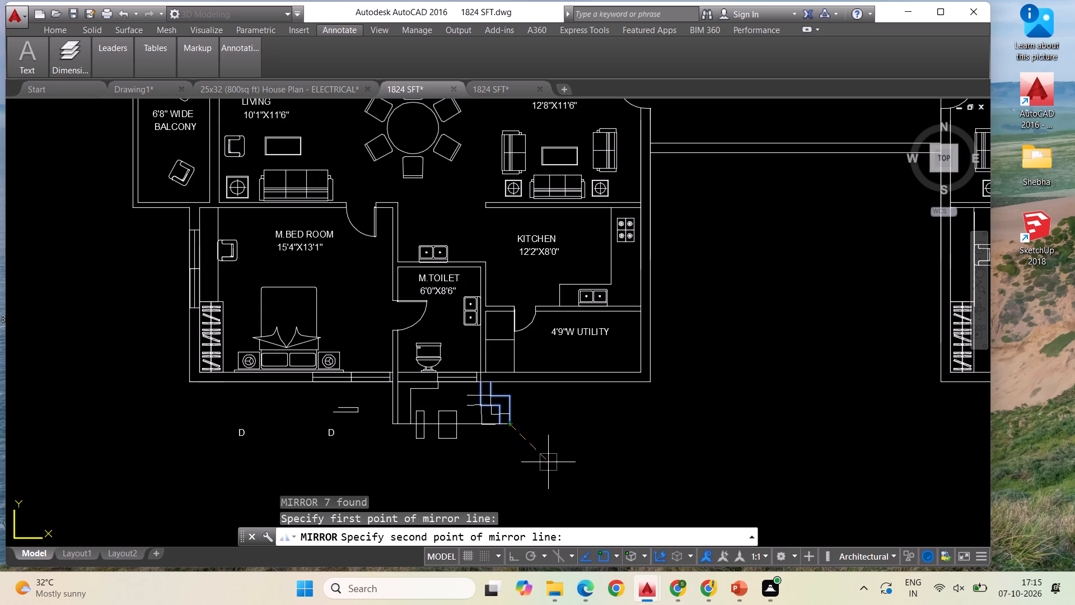
key(F8)
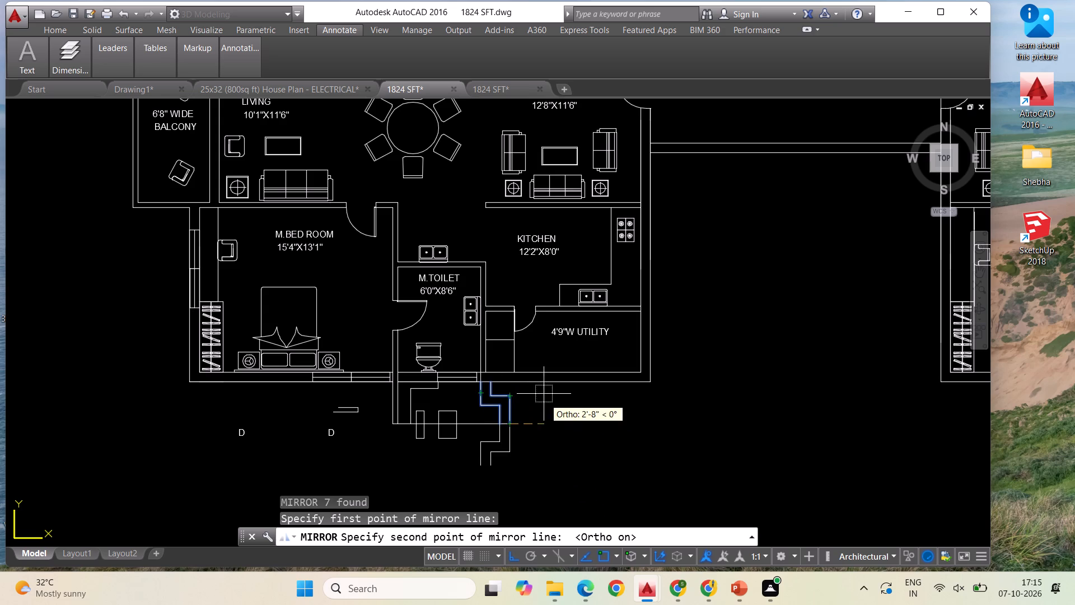
click(510, 384)
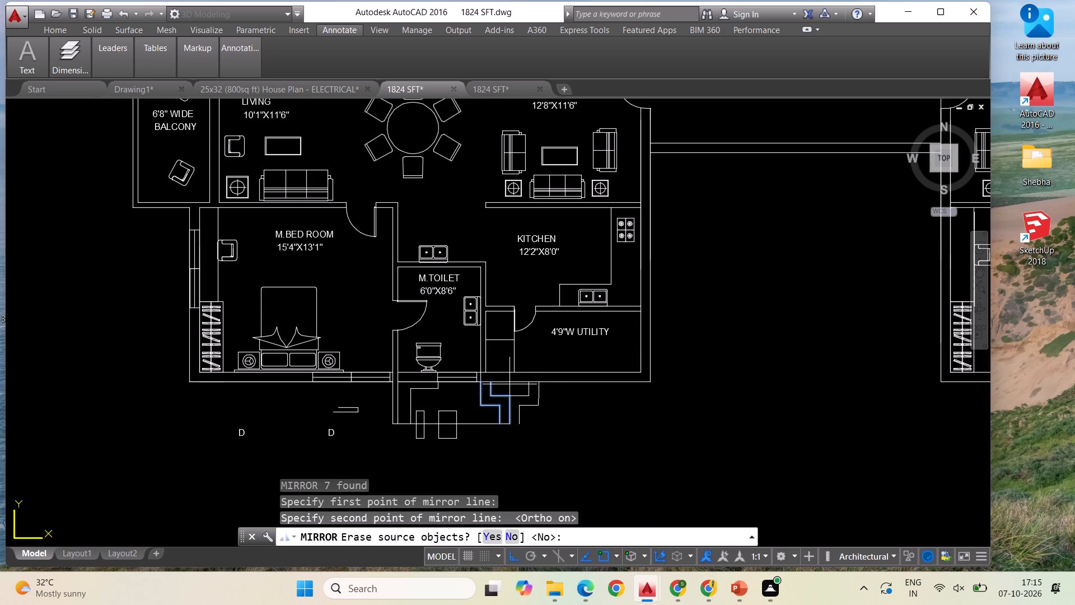
click(487, 537)
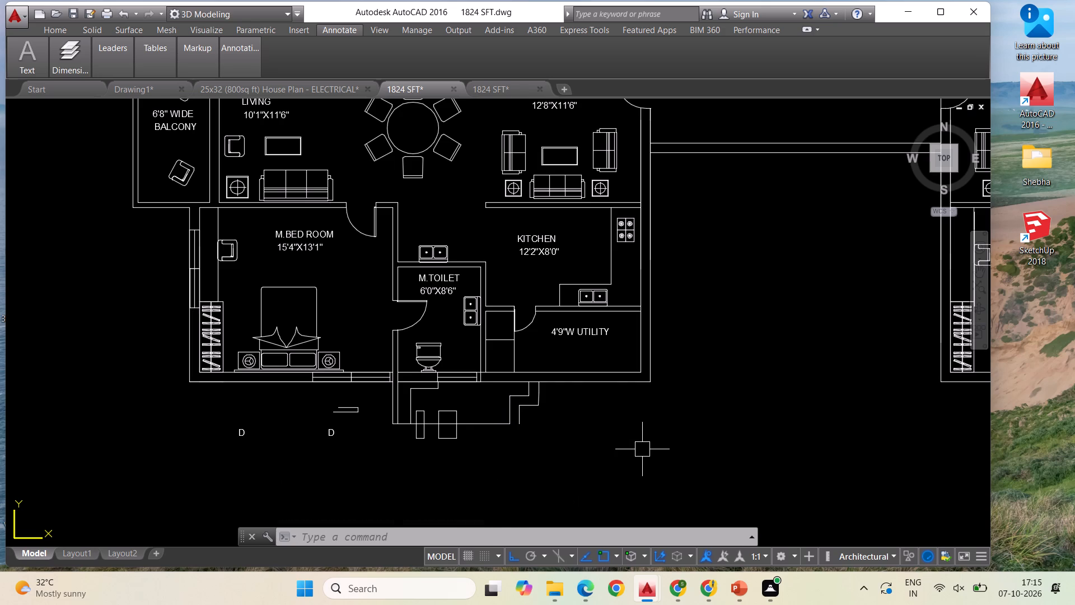
Extend the projection's horizontal closing line to the outer line of the mirrored stepped walls.
key(Escape)
text(EX)
key(space)
key(space)
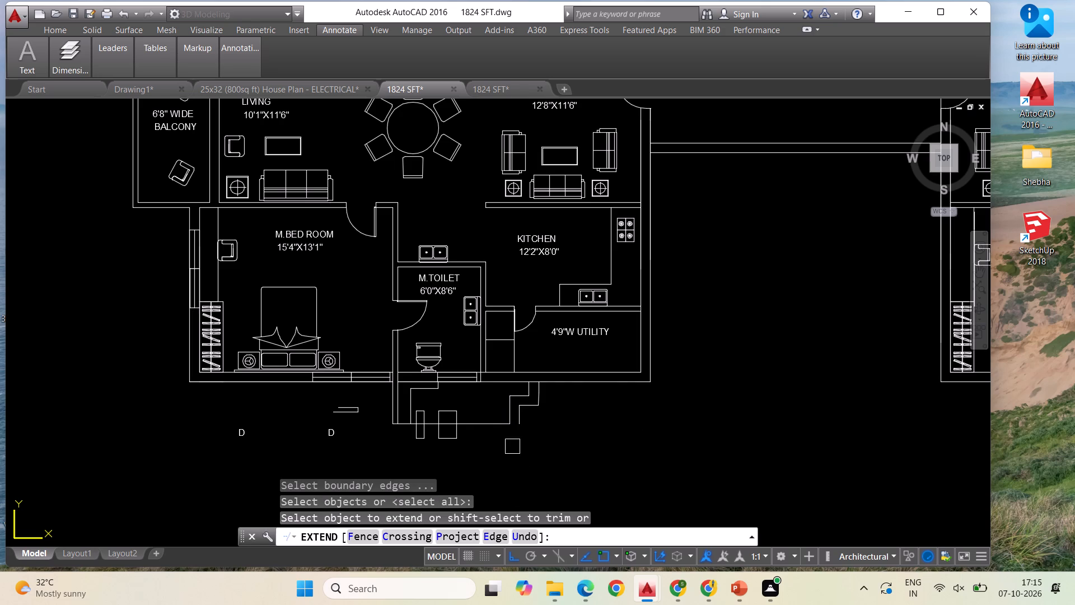
click(494, 427)
scroll(564, 426, down, 1)
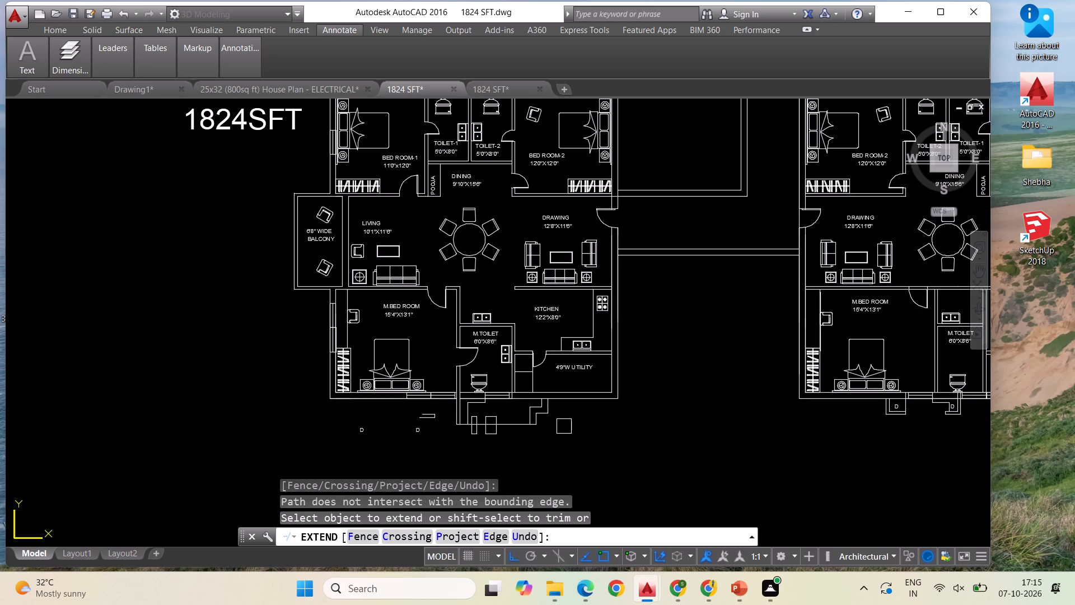
scroll(564, 426, down, 1)
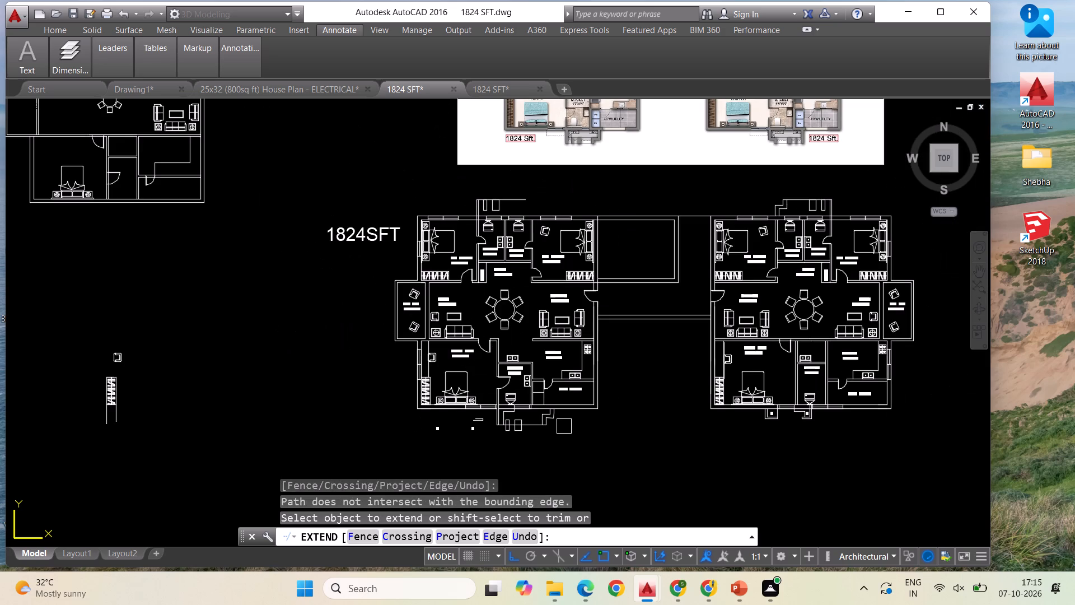
scroll(564, 426, up, 2)
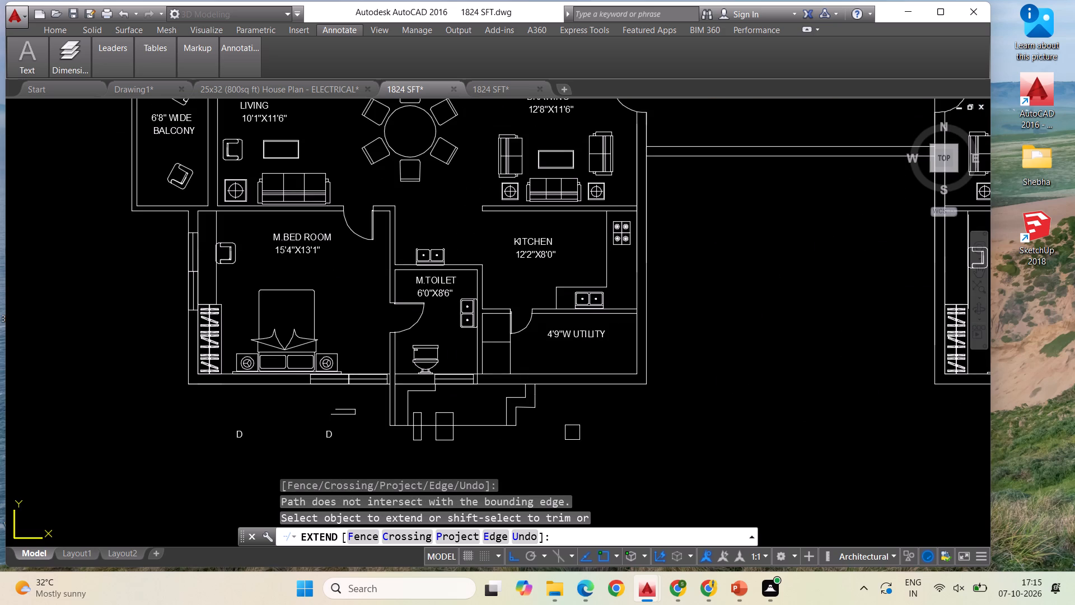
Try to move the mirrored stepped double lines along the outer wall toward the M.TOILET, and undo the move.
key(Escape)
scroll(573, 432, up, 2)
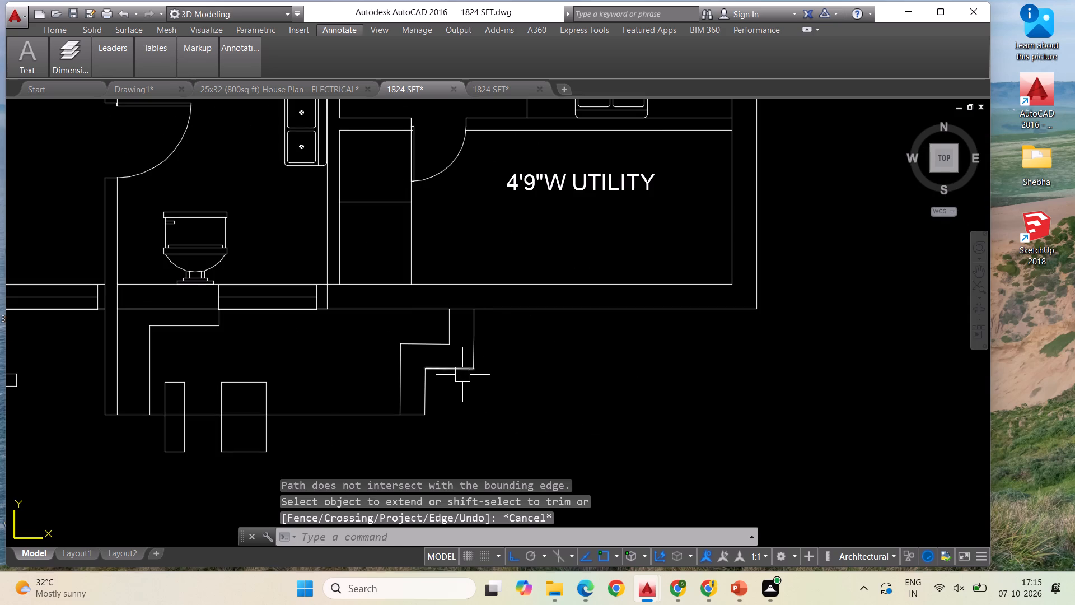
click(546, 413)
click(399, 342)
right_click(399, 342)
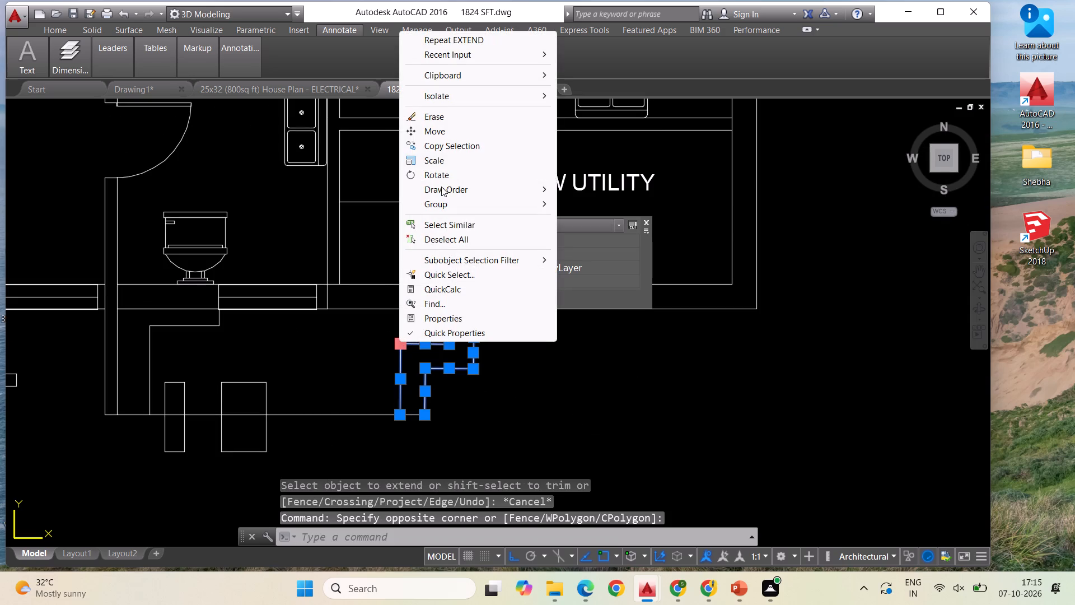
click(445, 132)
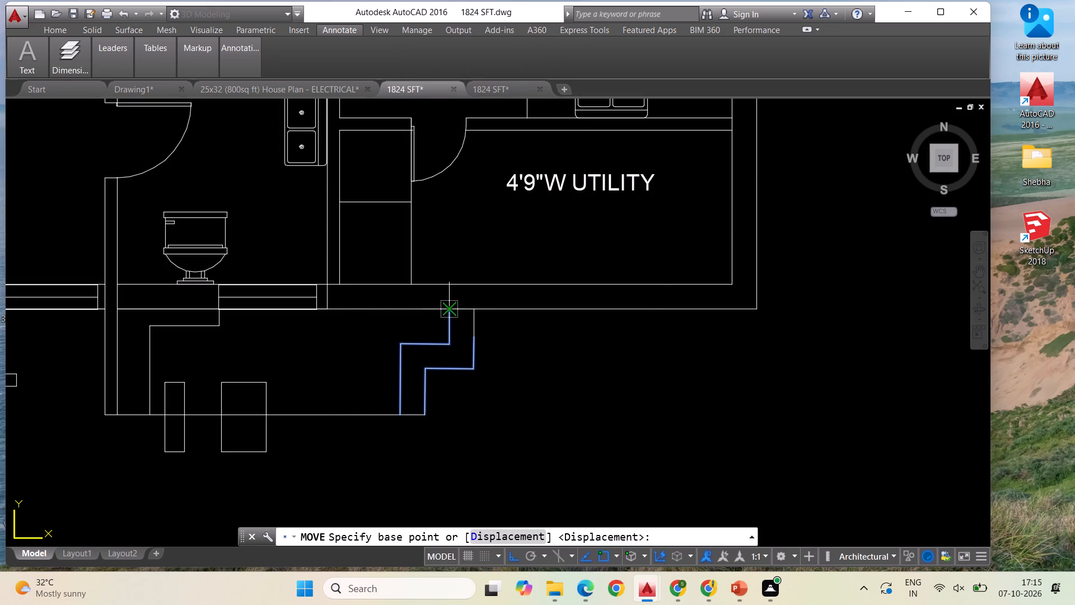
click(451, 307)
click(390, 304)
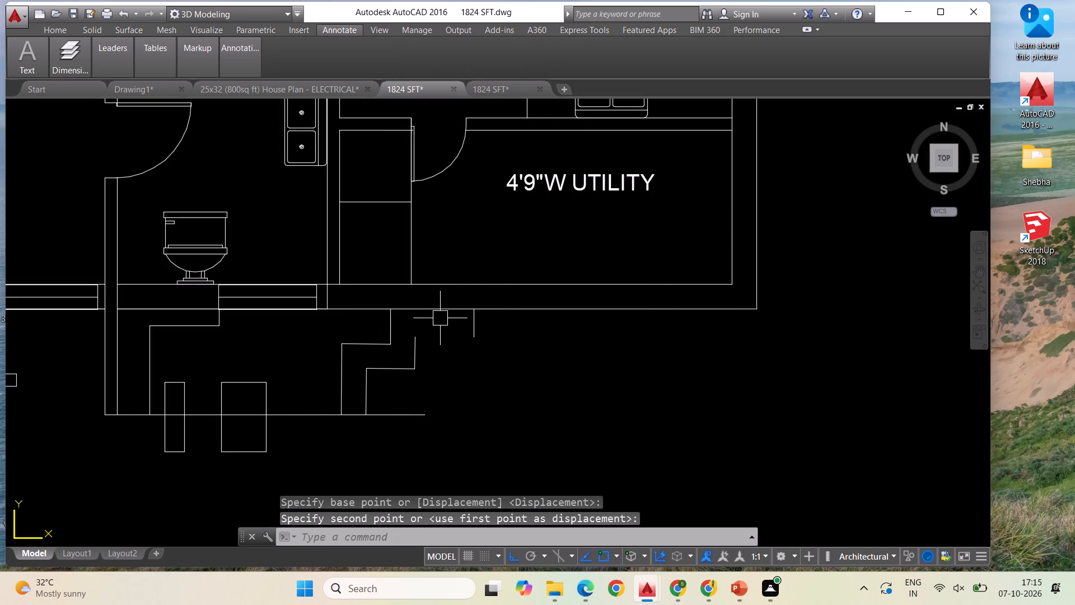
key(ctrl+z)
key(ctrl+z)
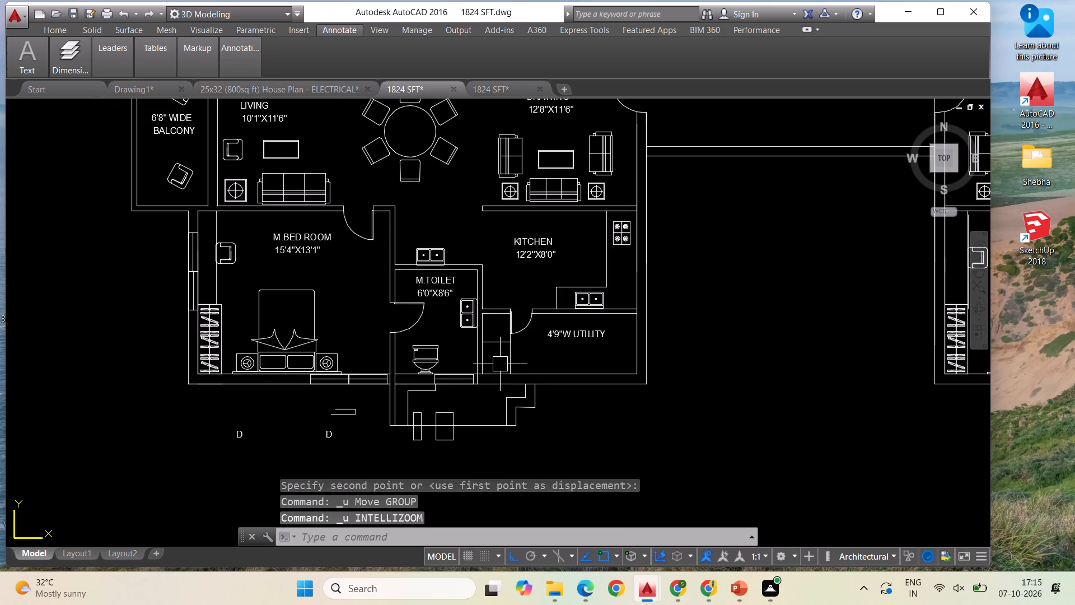
Undo the extension of the projection's closing line and the mirroring of the stepped double lines.
key(ctrl+z)
key(ctrl+z)
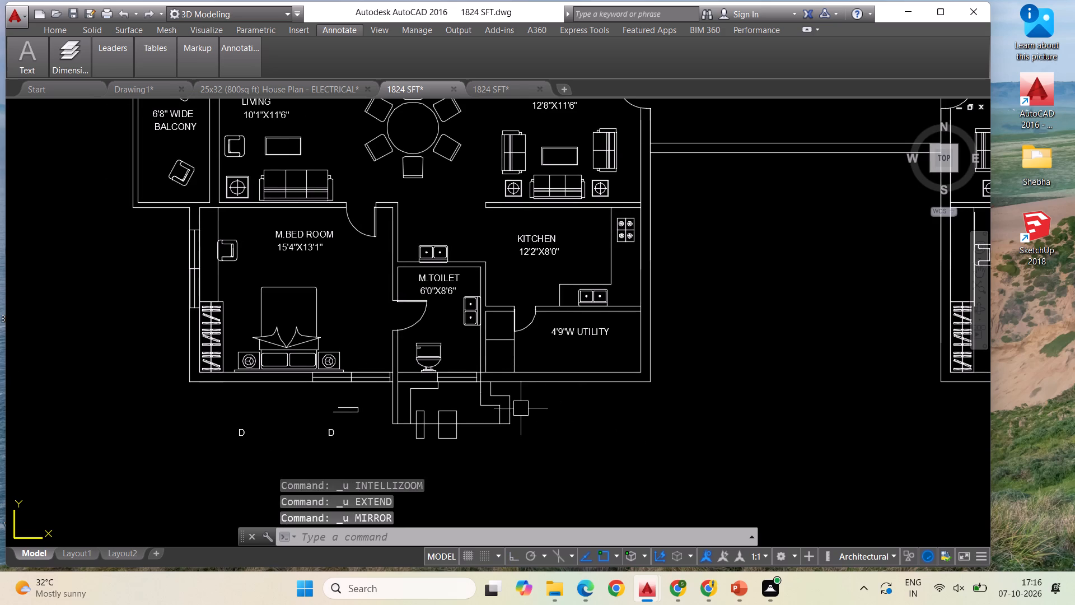
Mirror the full set of stepped double lines about a vertical axis through their outer free end, erasing the source lines.
scroll(513, 406, up, 2)
drag(568, 425, 567, 418)
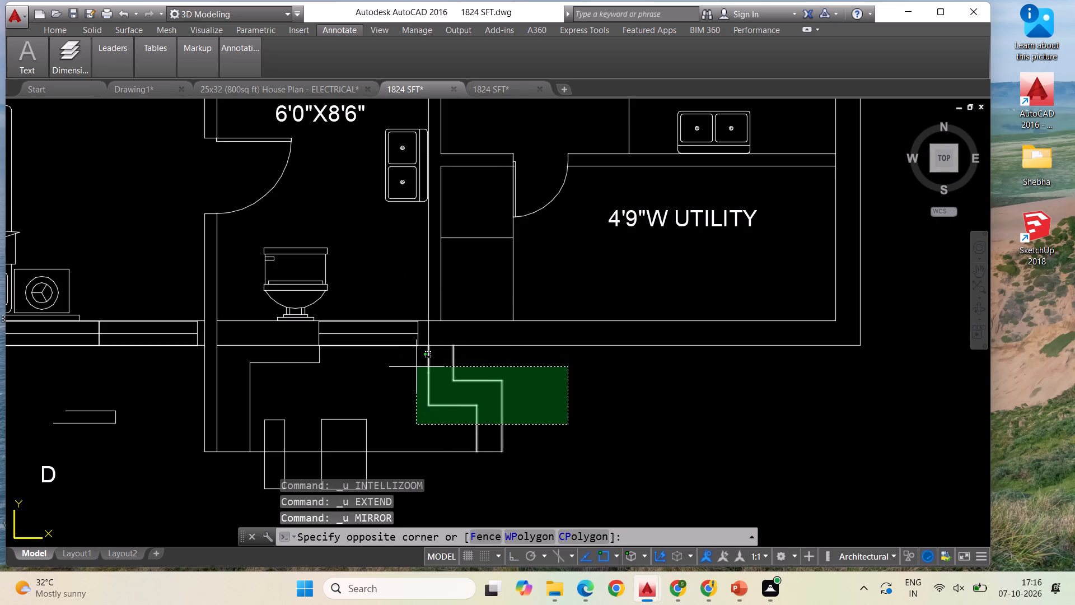
click(416, 367)
text(MI)
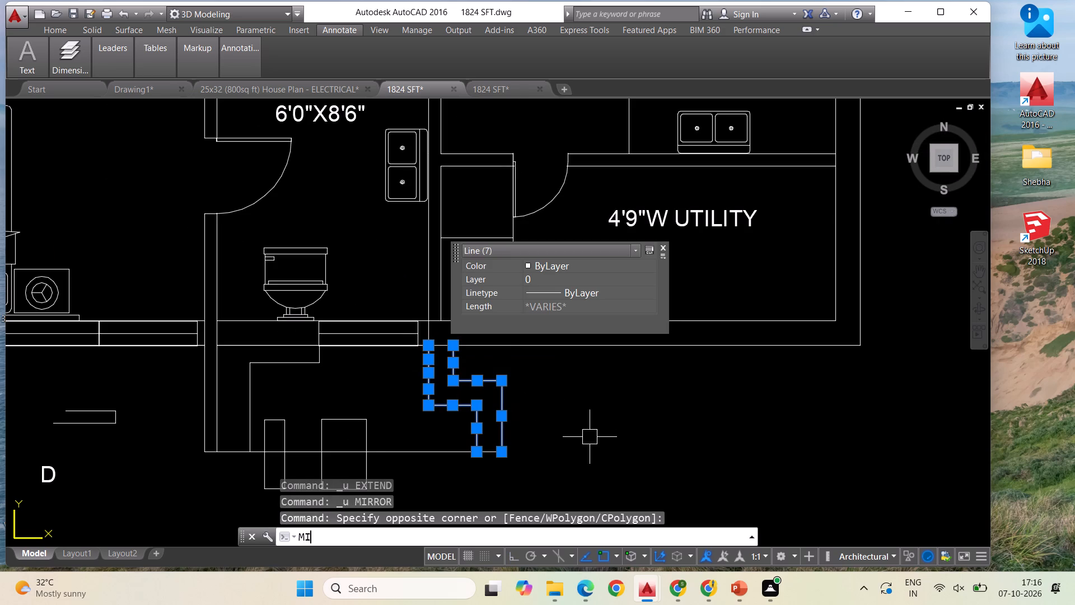
key(Return)
click(501, 453)
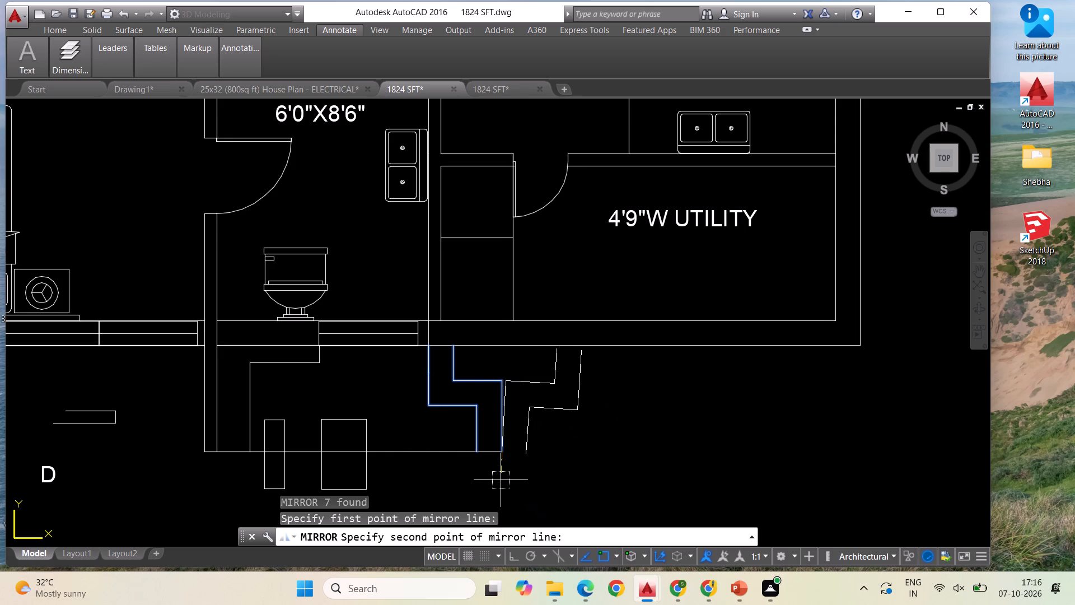
key(F8)
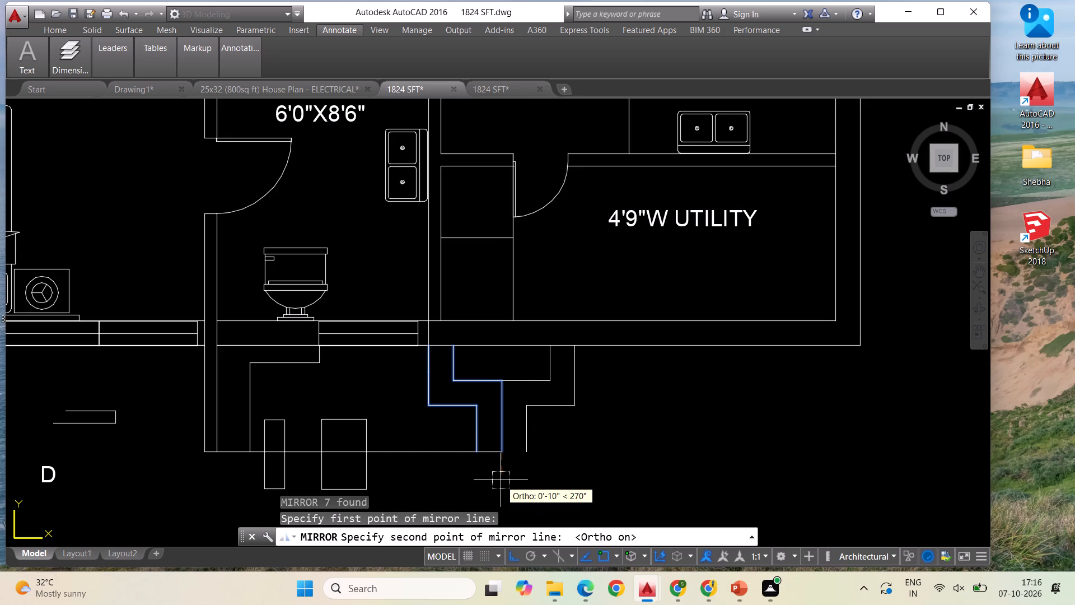
click(501, 480)
right_click(501, 480)
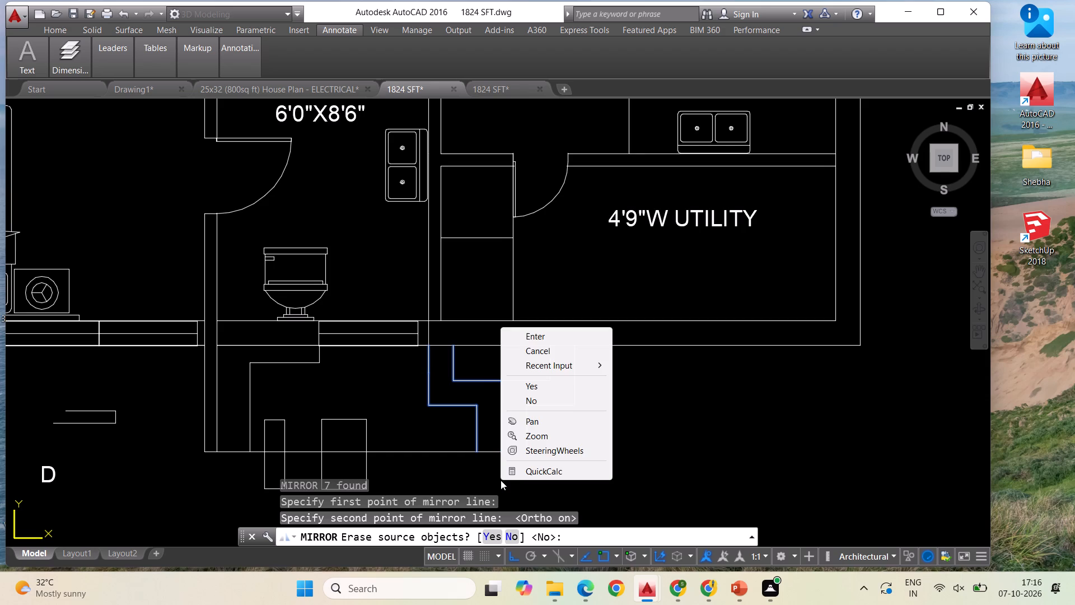
click(537, 385)
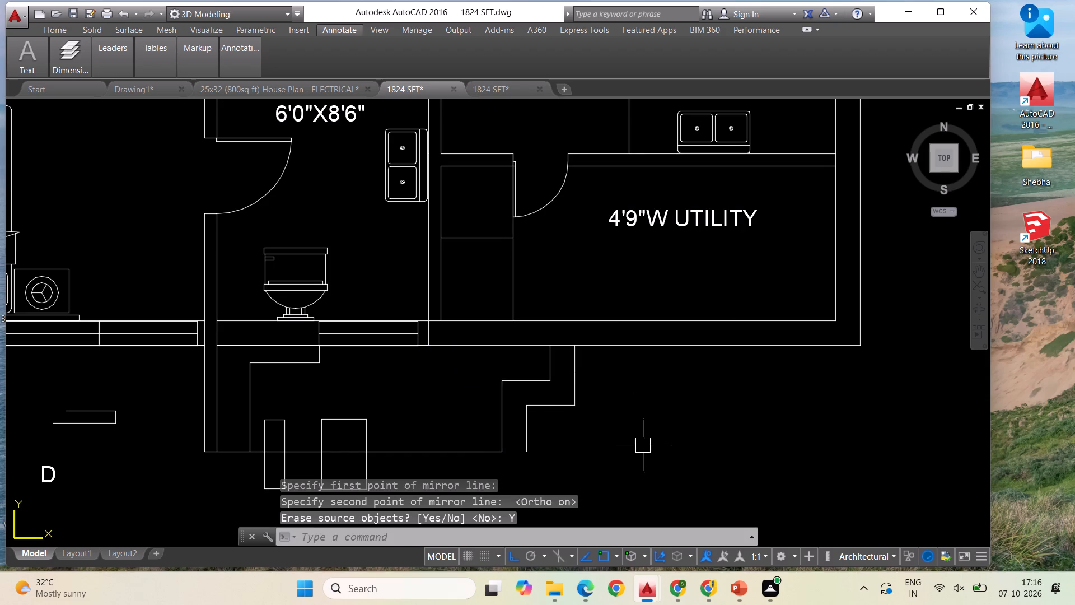
Move the mirrored stepped double lines horizontally along the outer wall until their inner vertical line aligns with the M.TOILET wall line.
click(643, 445)
click(499, 373)
right_click(618, 430)
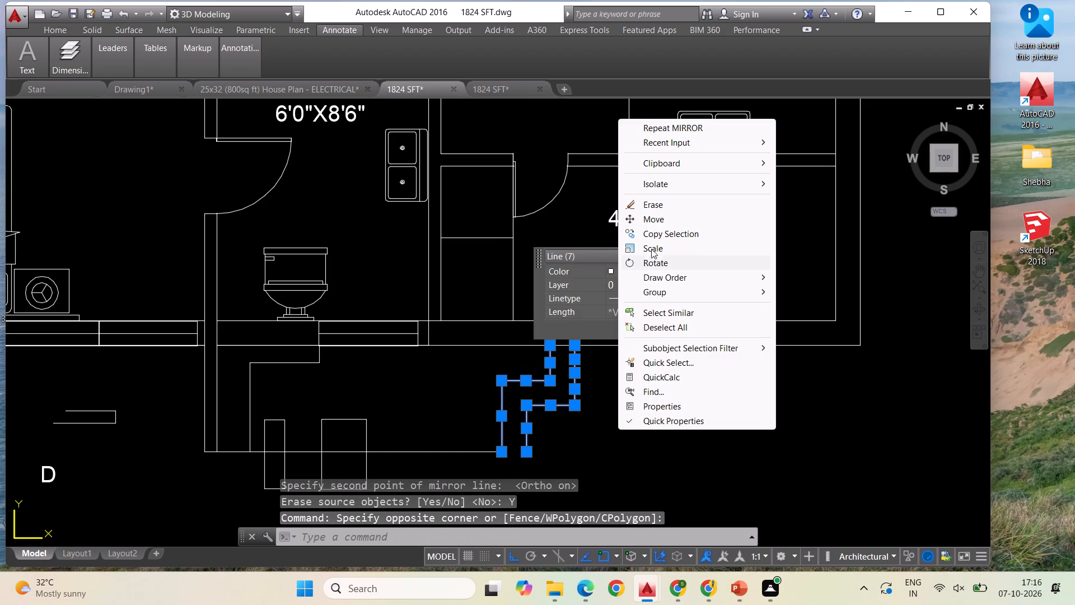
click(651, 218)
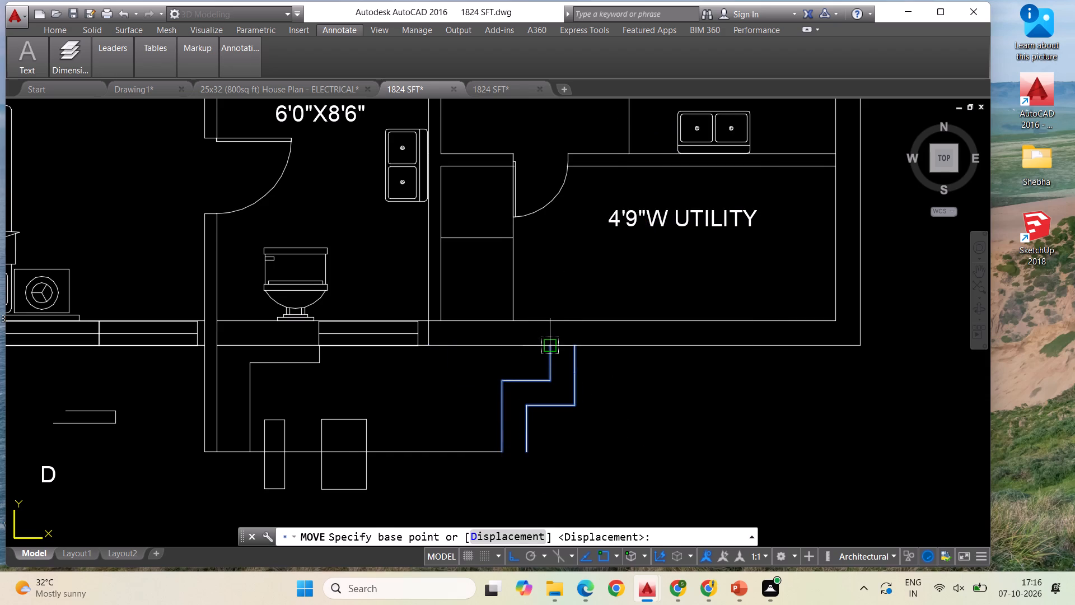
click(547, 349)
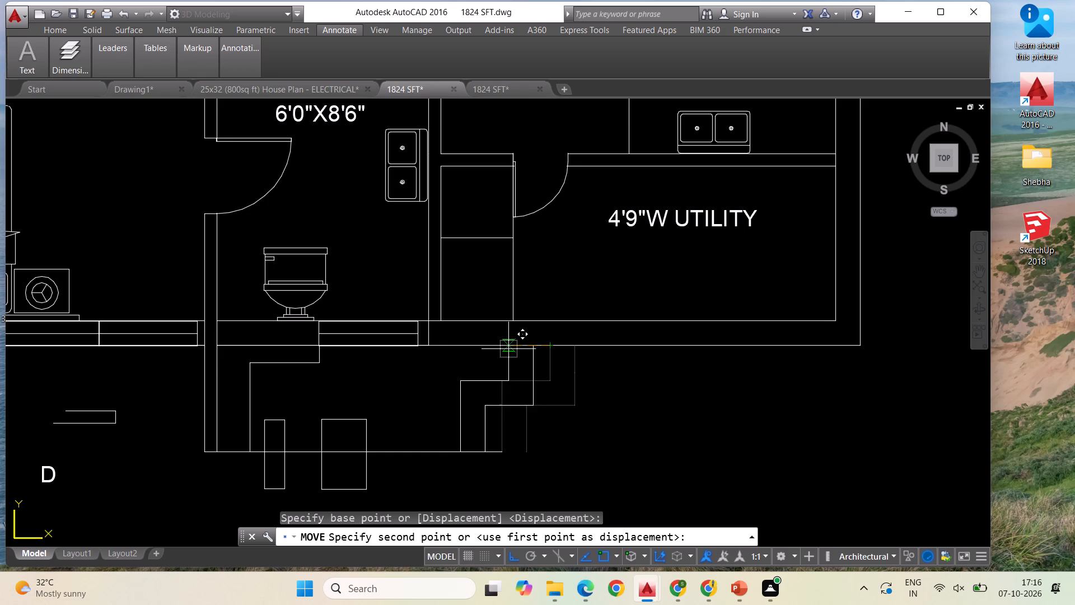
click(476, 351)
key(Escape)
key(Escape)
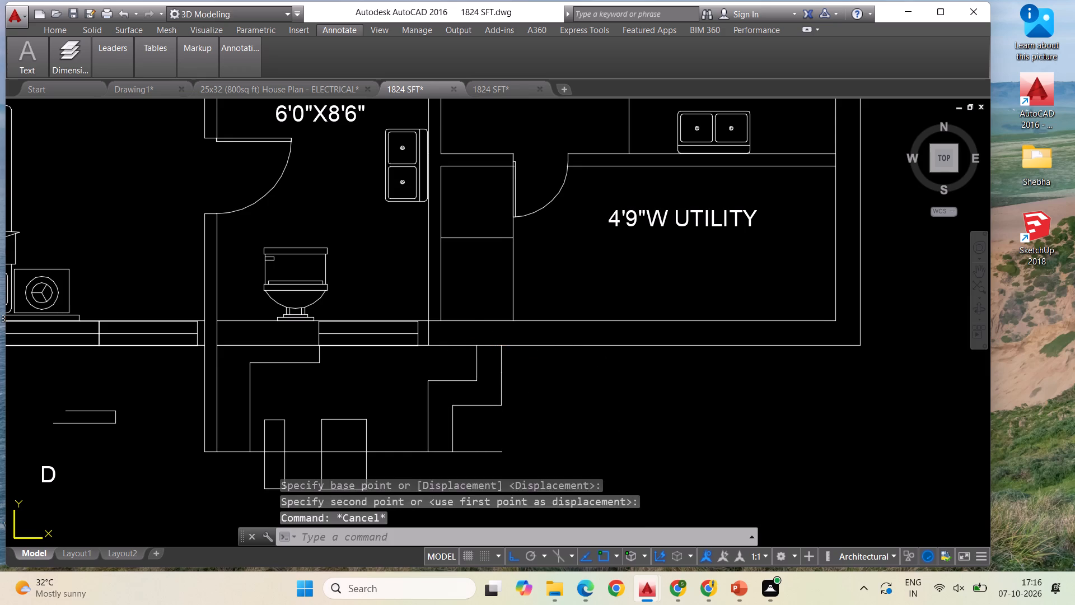
Trim the projection's horizontal closing line where it overhangs the outer line of the stepped walls.
key(t)
key(r)
key(Return)
key(Return)
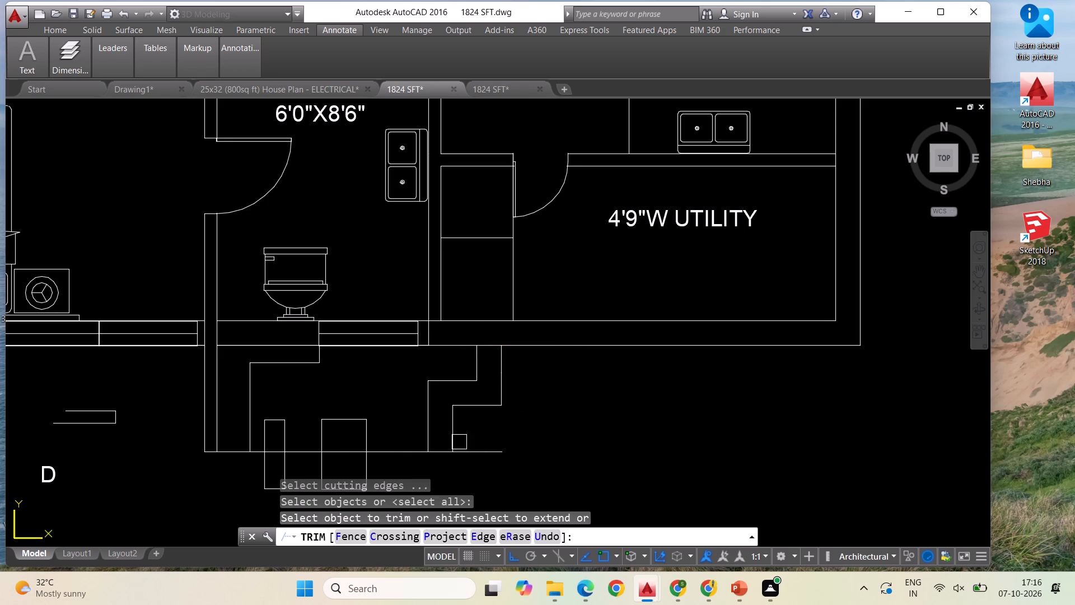
click(476, 454)
scroll(502, 441, down, 1)
scroll(597, 442, down, 1)
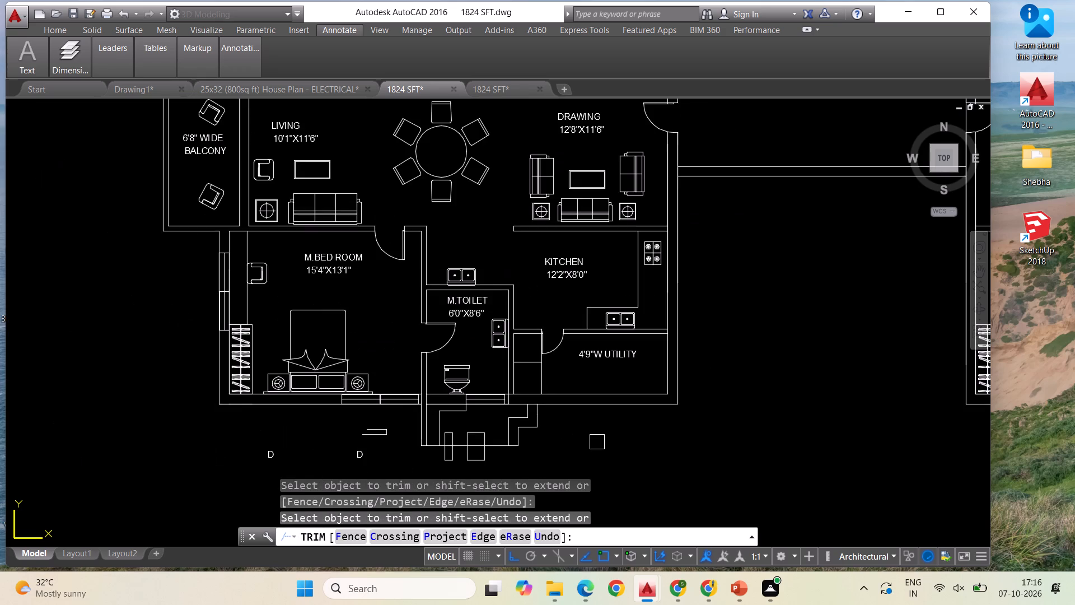
scroll(597, 442, down, 2)
key(Escape)
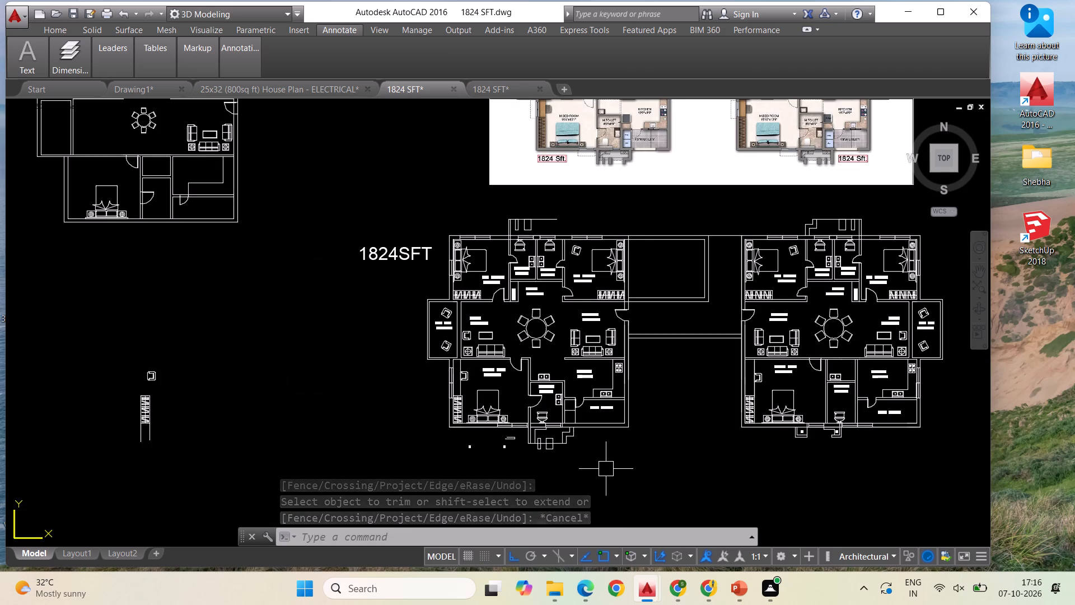
Move the two loose rectangles vertically inside the M.TOILET projection so their lower edges sit on the closing line.
scroll(590, 472, up, 2)
click(461, 416)
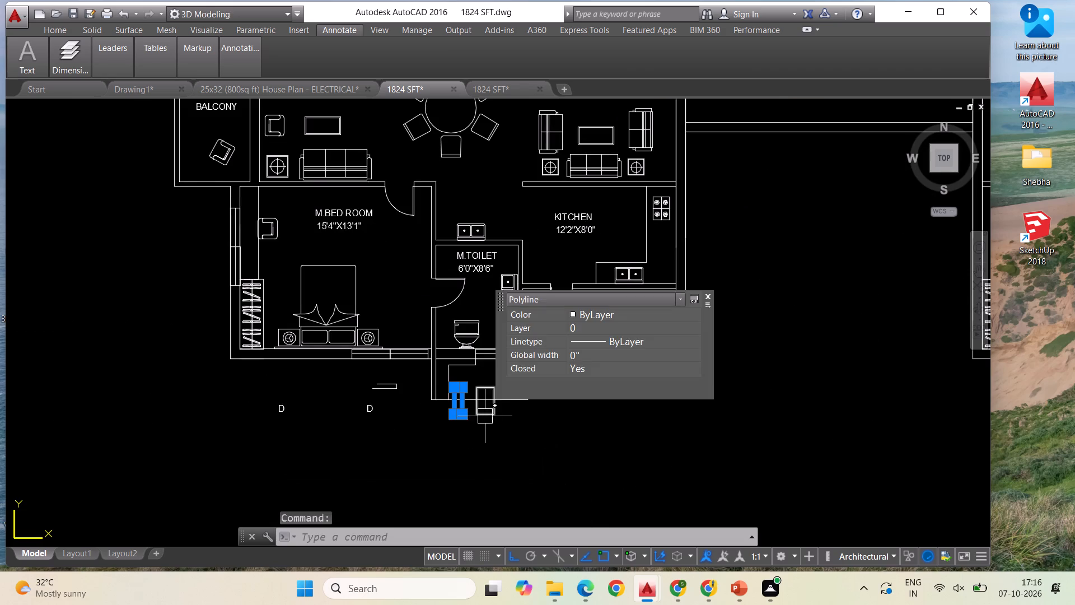
click(488, 416)
right_click(488, 416)
click(518, 203)
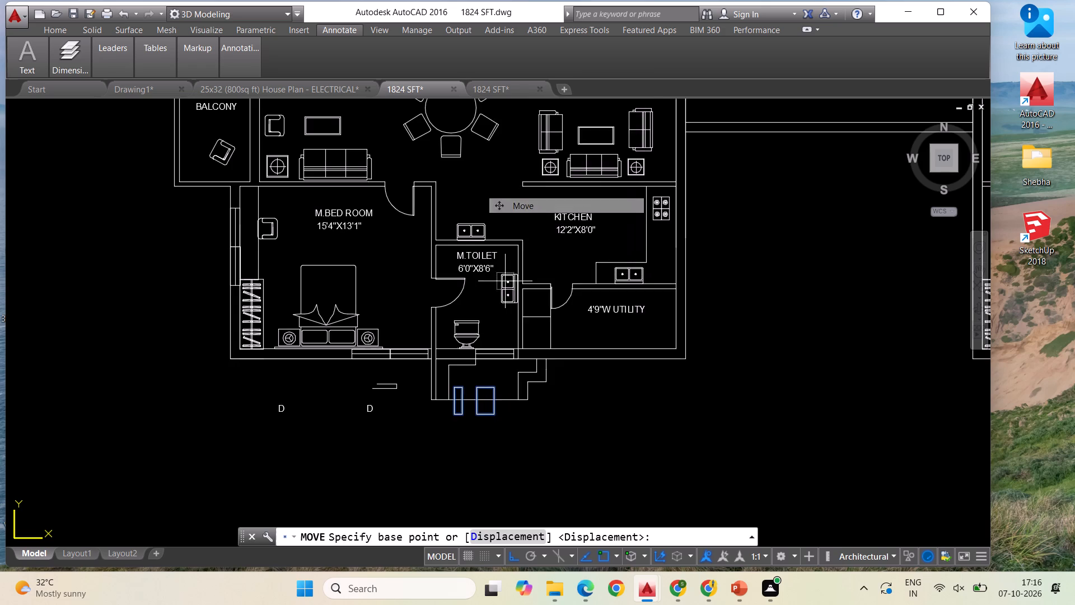
scroll(447, 395, up, 3)
click(471, 480)
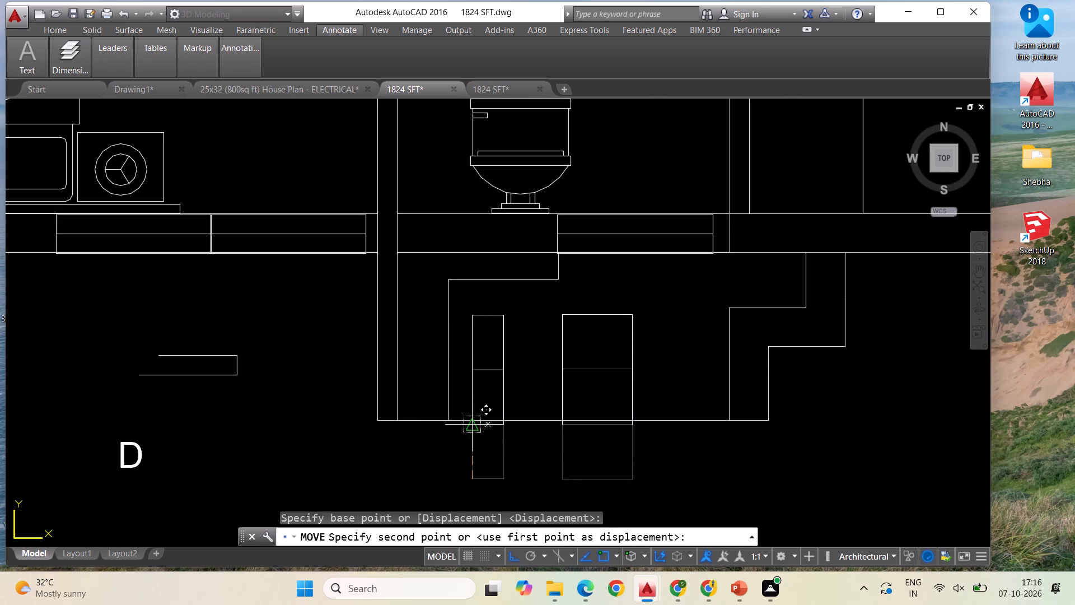
click(476, 420)
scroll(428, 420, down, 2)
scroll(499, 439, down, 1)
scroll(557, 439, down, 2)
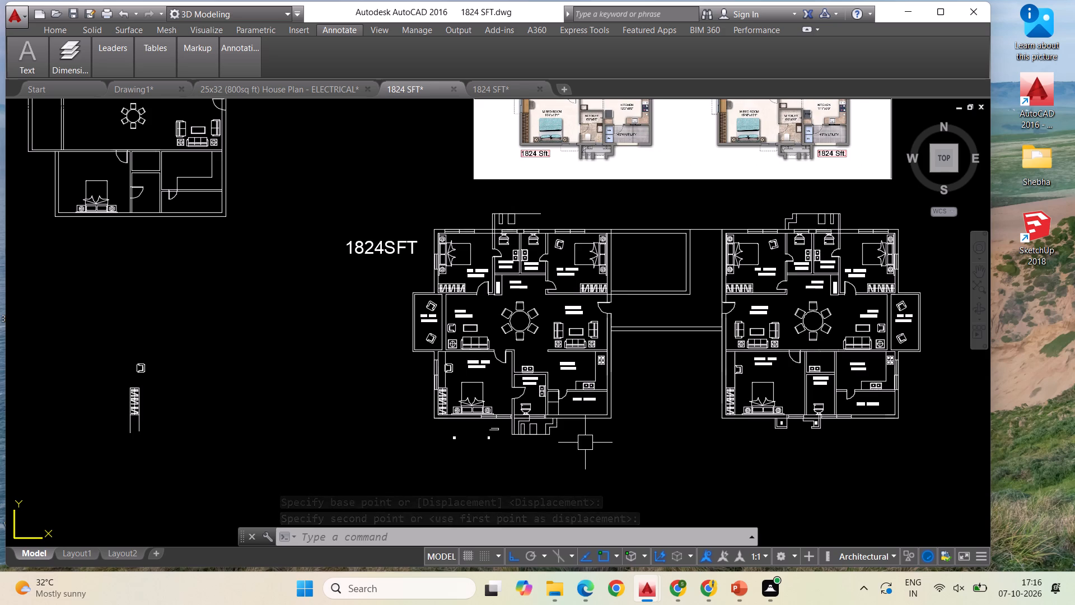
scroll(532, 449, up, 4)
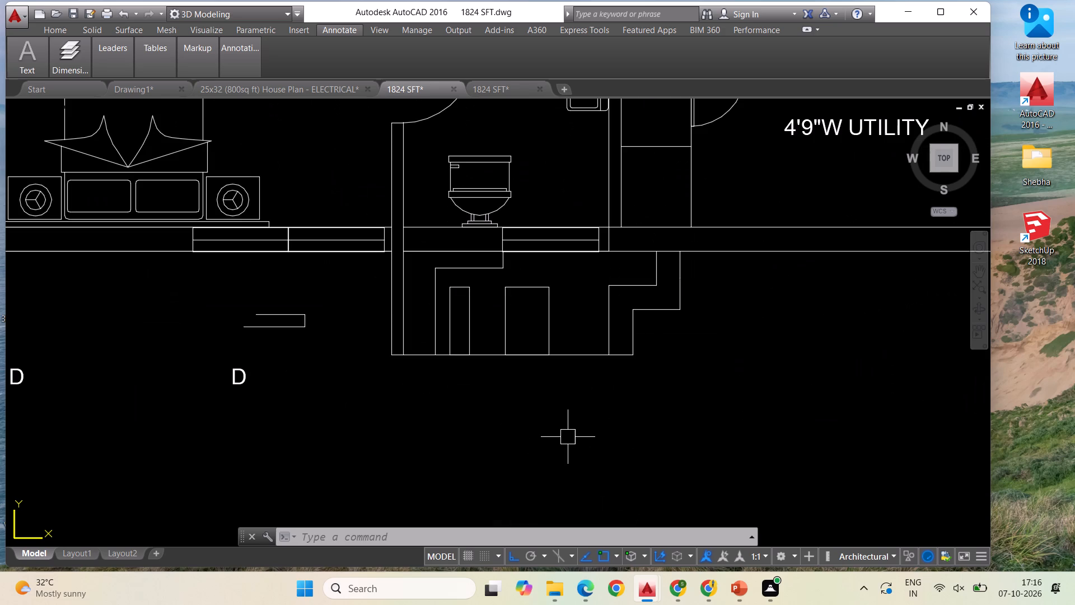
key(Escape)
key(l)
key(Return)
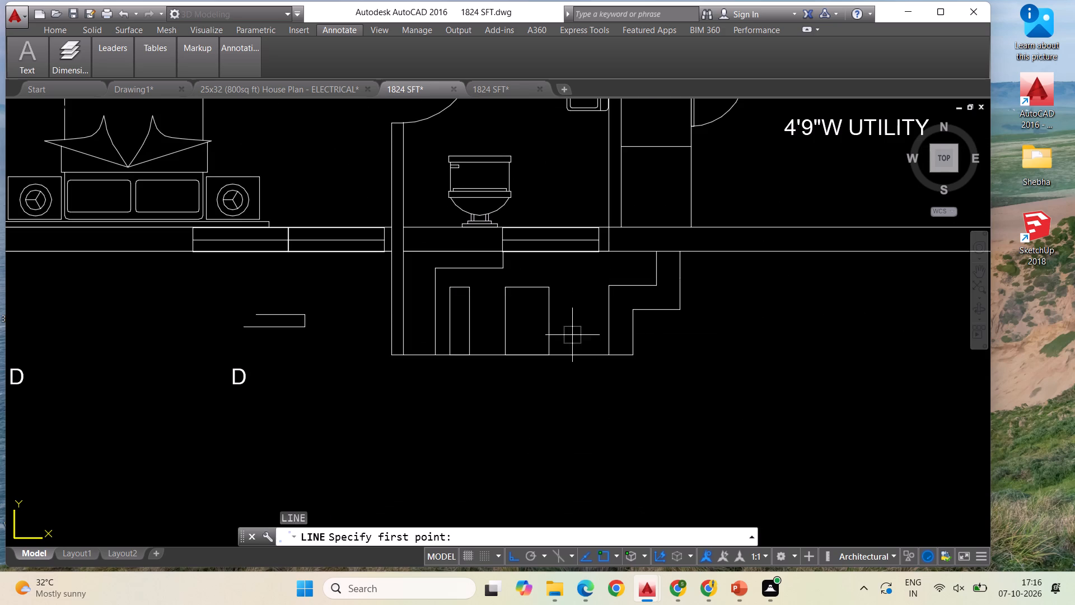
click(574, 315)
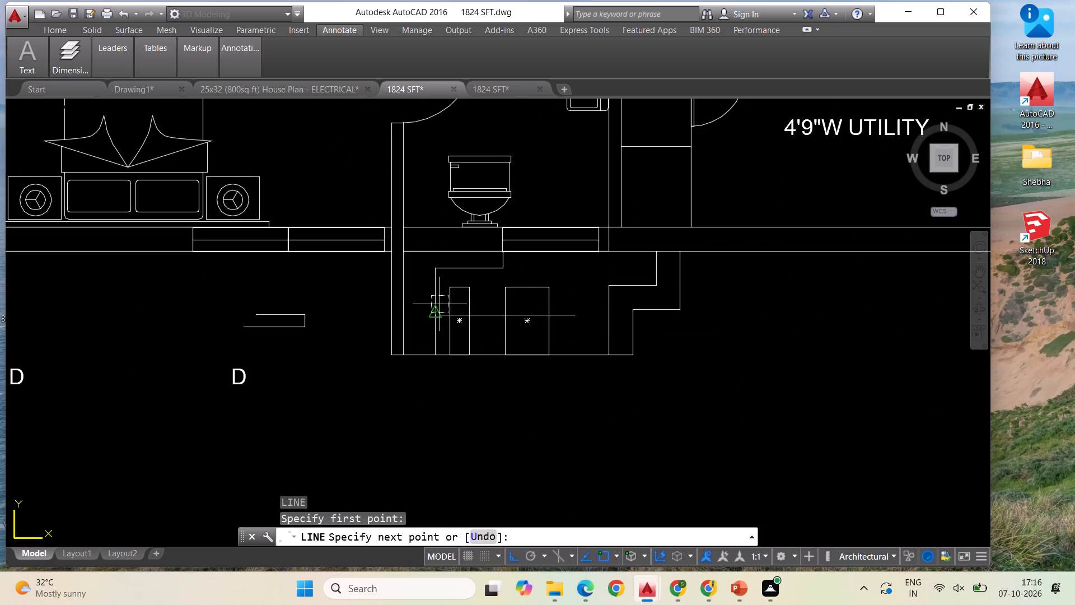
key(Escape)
Draw a horizontal line across the upper part of both rectangles, reaching past the projection's inner stepped wall line.
key(l)
key(Return)
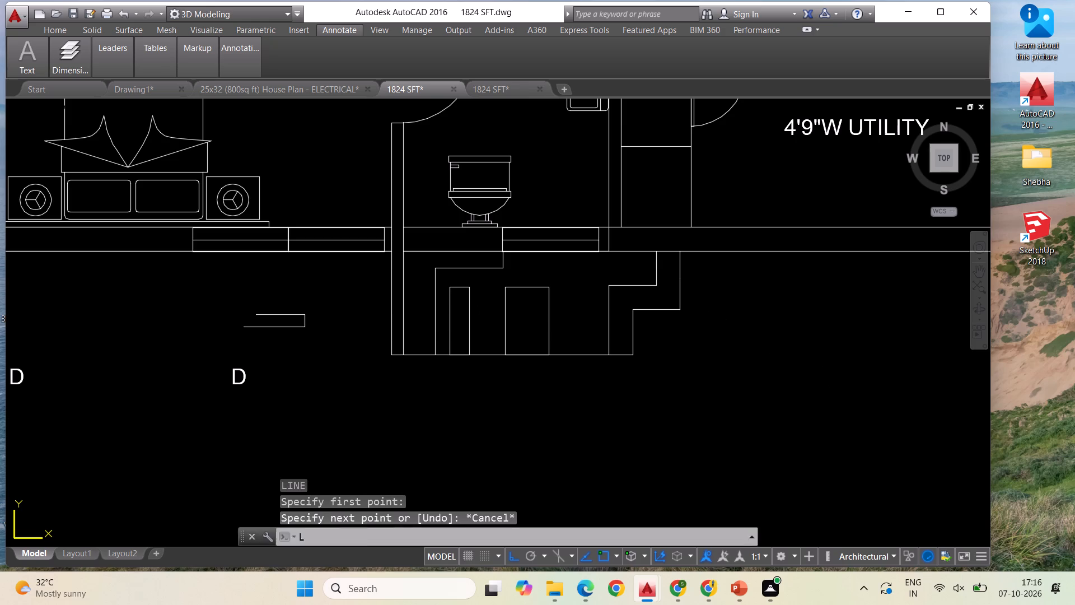
click(564, 305)
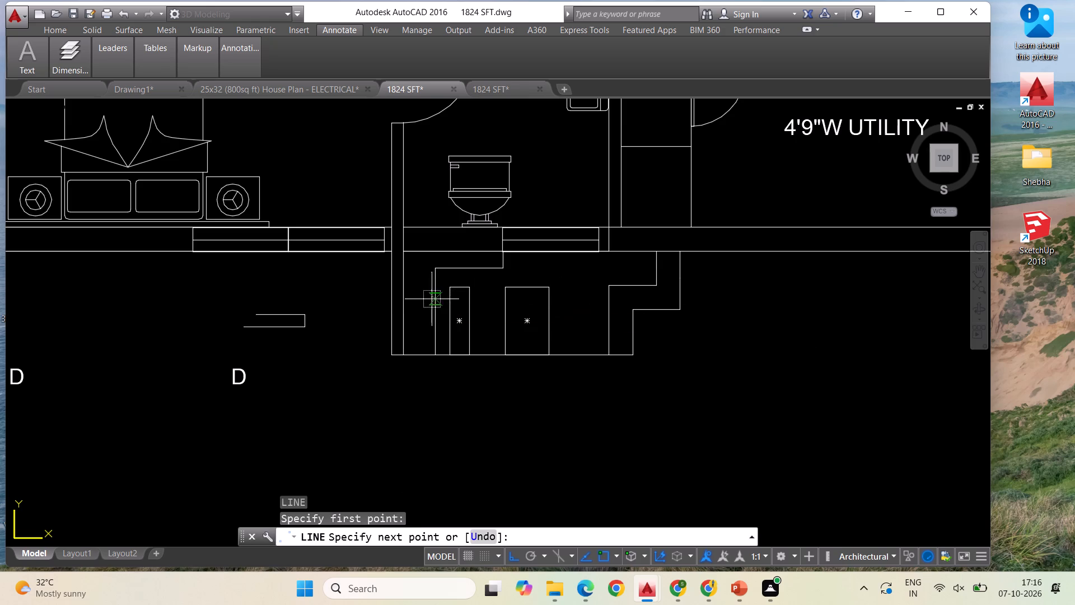
click(426, 297)
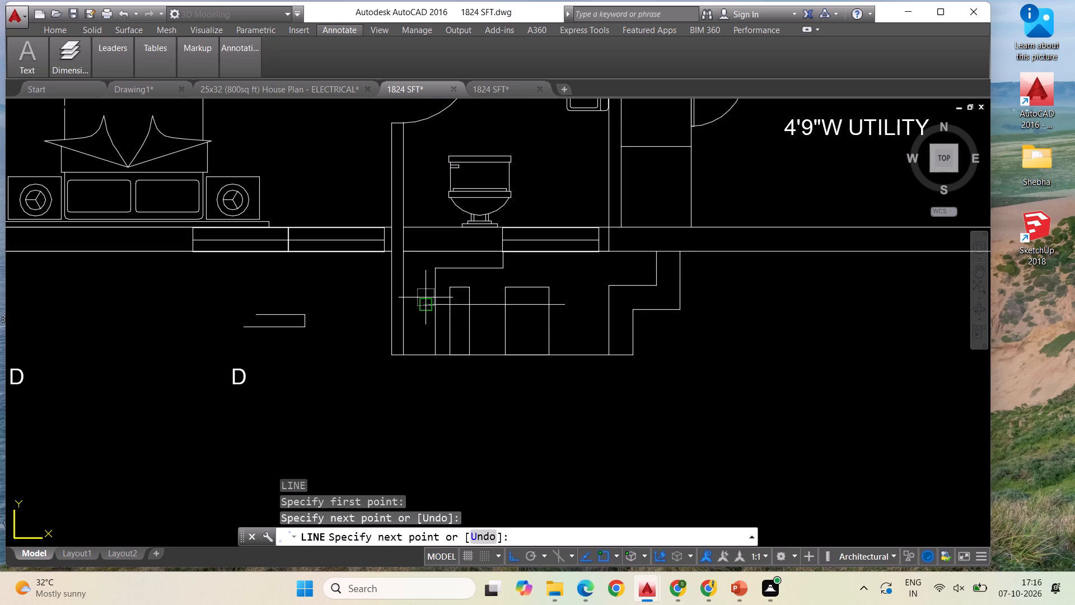
key(Escape)
Trim the wider rectangle's part above the horizontal line and the line's overhang on its utility side.
scroll(482, 321, up, 2)
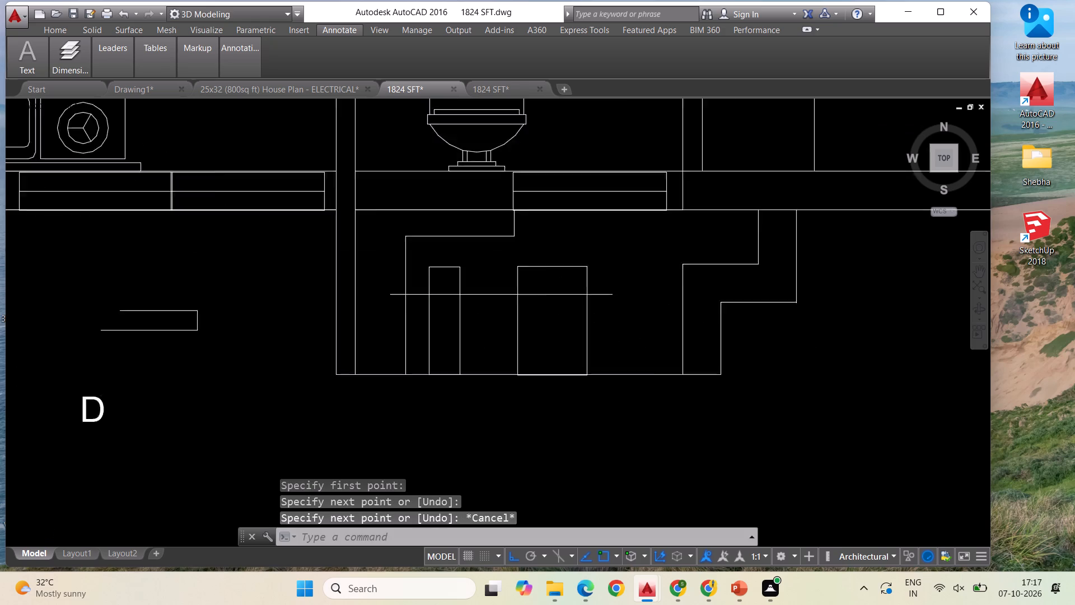
scroll(475, 327, down, 1)
key(Escape)
key(t)
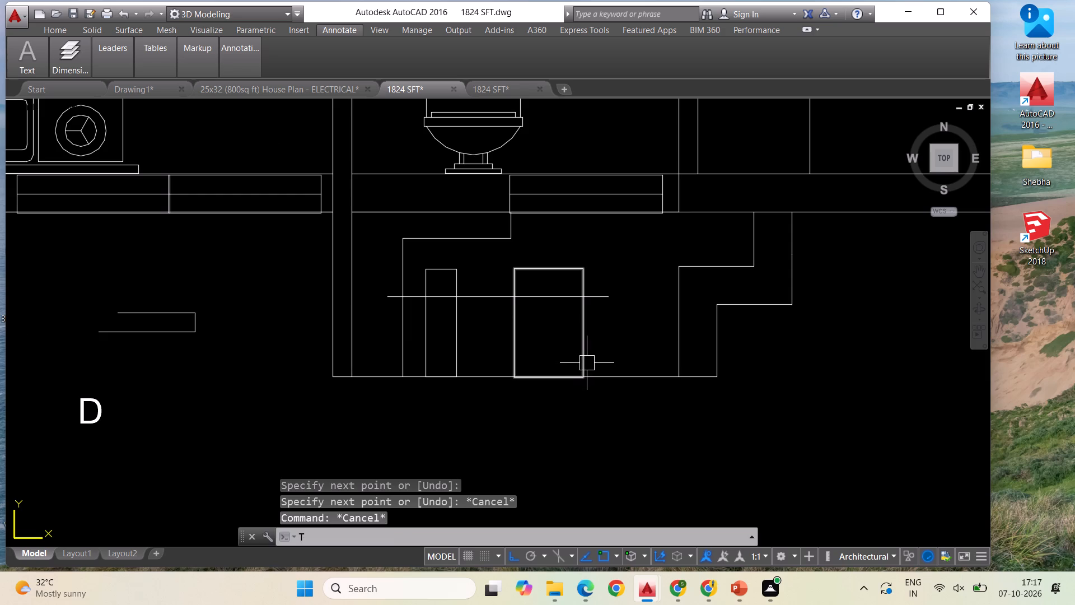
key(r)
key(Return)
key(Return)
click(579, 265)
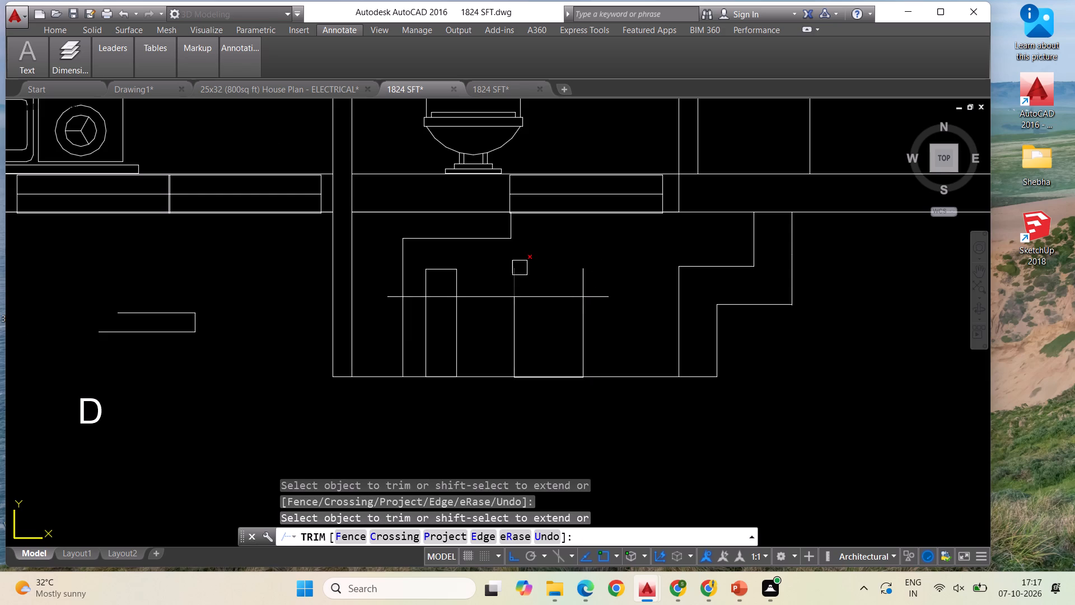
click(507, 268)
click(582, 272)
click(597, 296)
Trim the narrow rectangle's part above the horizontal line, and trim the line between the inner wall and both rectangles.
click(414, 294)
click(421, 278)
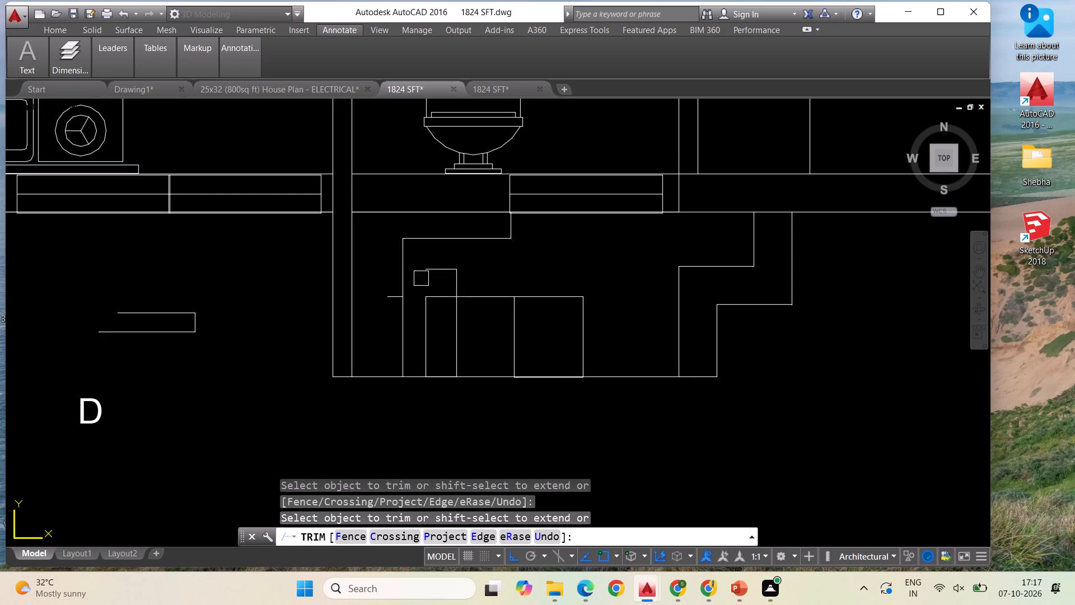
click(440, 272)
click(459, 275)
click(479, 290)
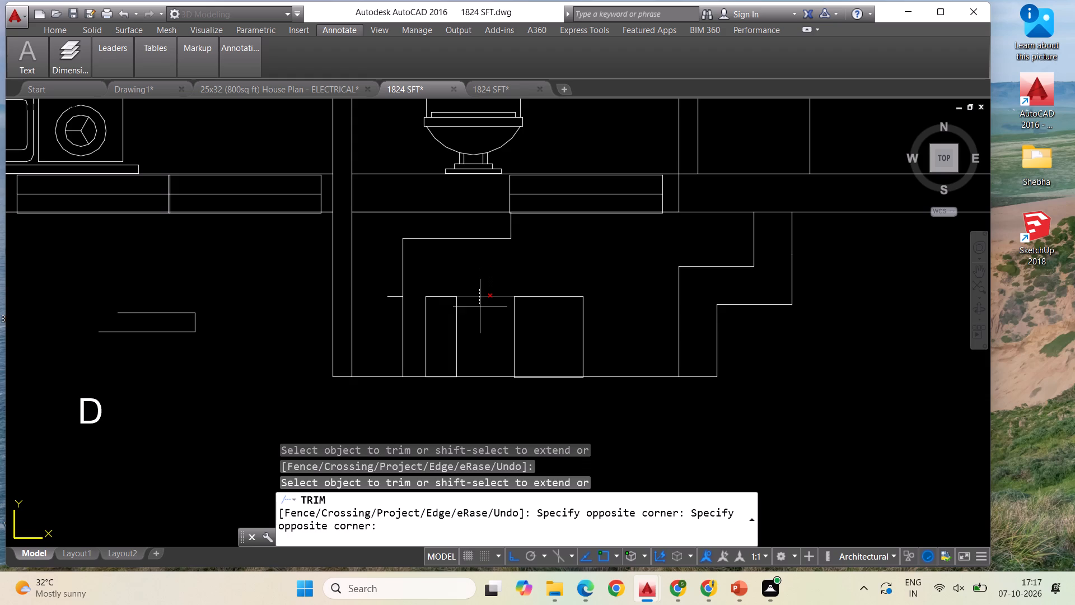
click(483, 299)
key(Escape)
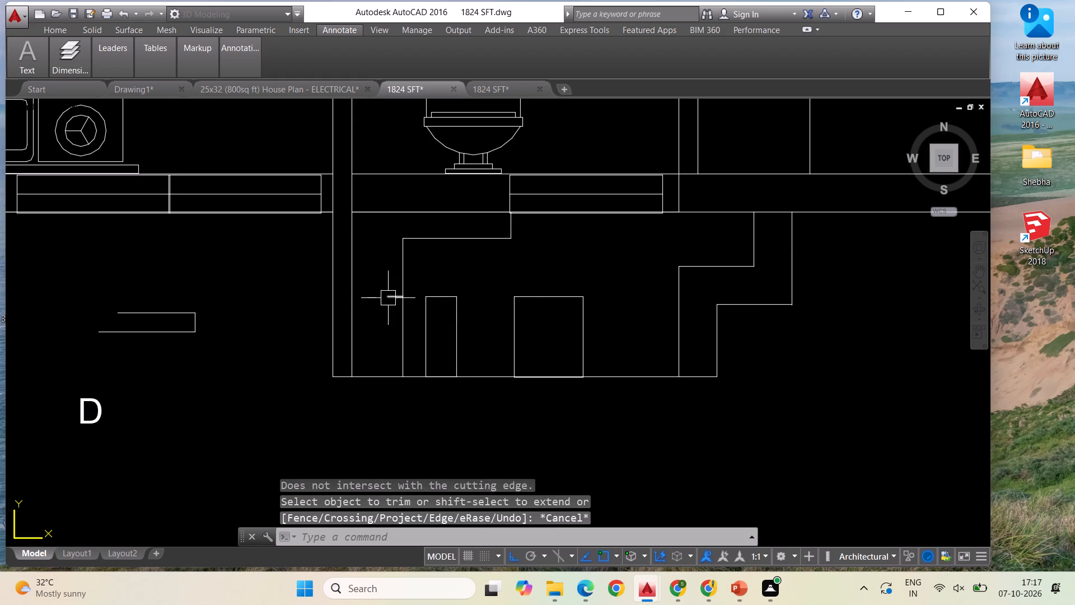
Erase the leftover stub of the horizontal line beside the M.TOILET projection's inner wall and save the drawing.
click(390, 298)
key(Delete)
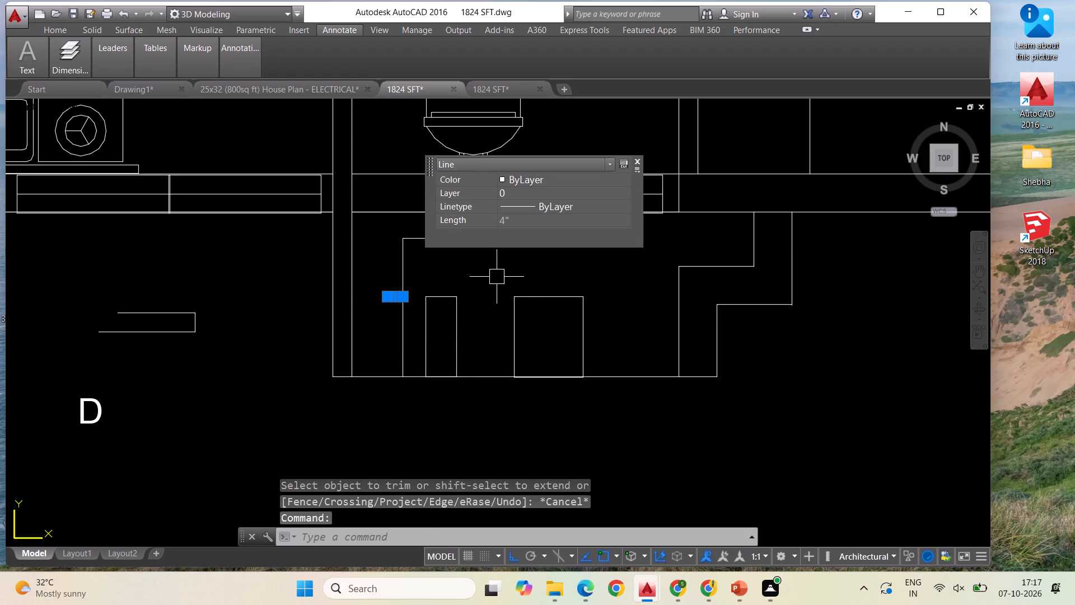
key(Delete)
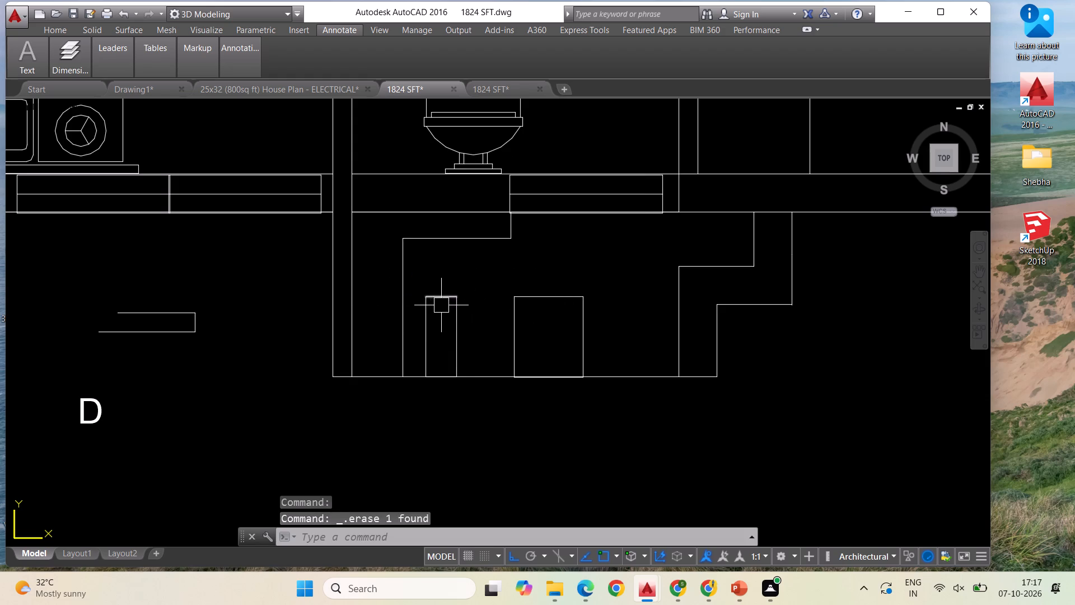
key(ctrl+s)
Examine the M.TOILET projections of both 1824 Sft. apartments on the reference floor plan image against the drawn plans.
scroll(539, 406, down, 1)
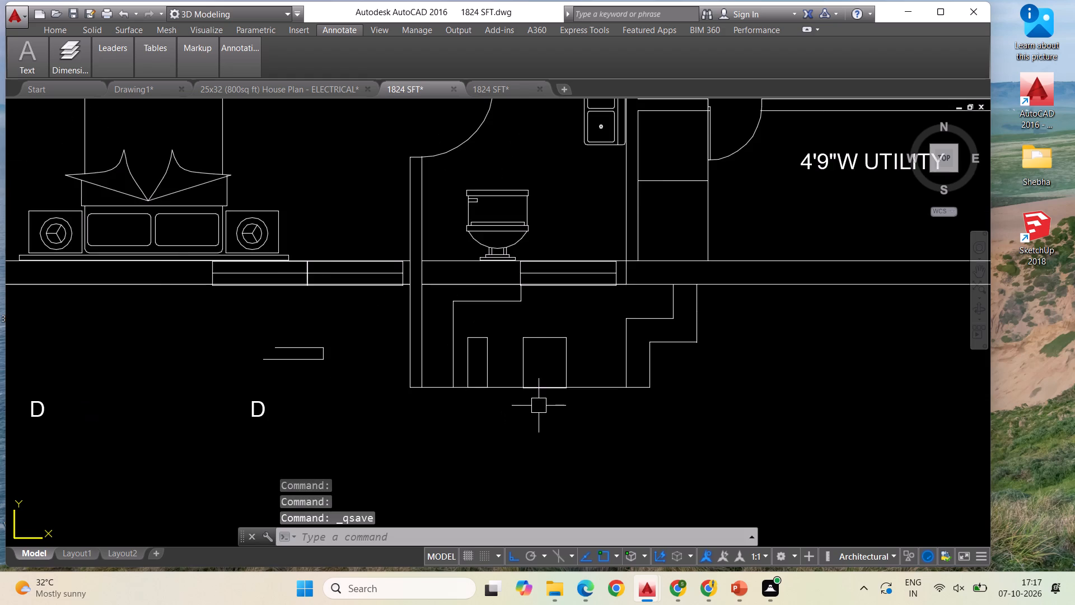
scroll(539, 406, down, 1)
scroll(457, 432, down, 1)
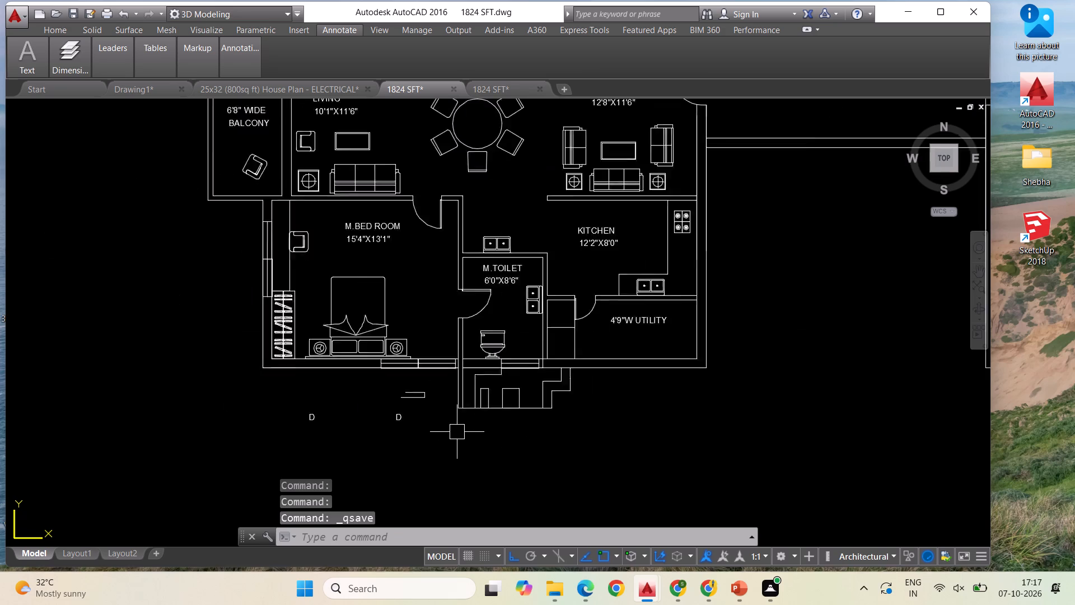
scroll(457, 432, down, 2)
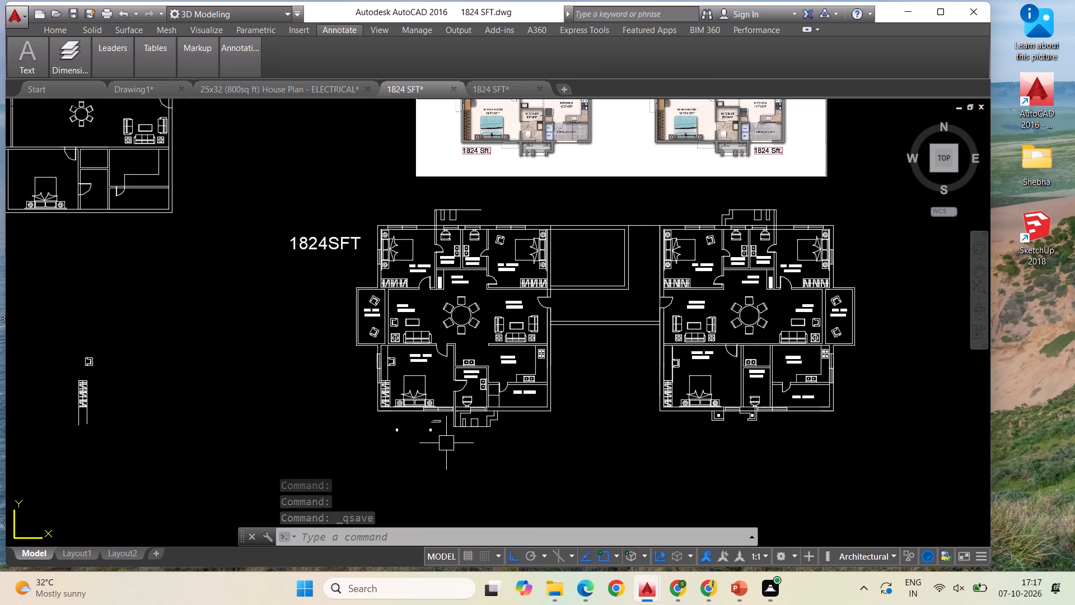
scroll(426, 425, up, 2)
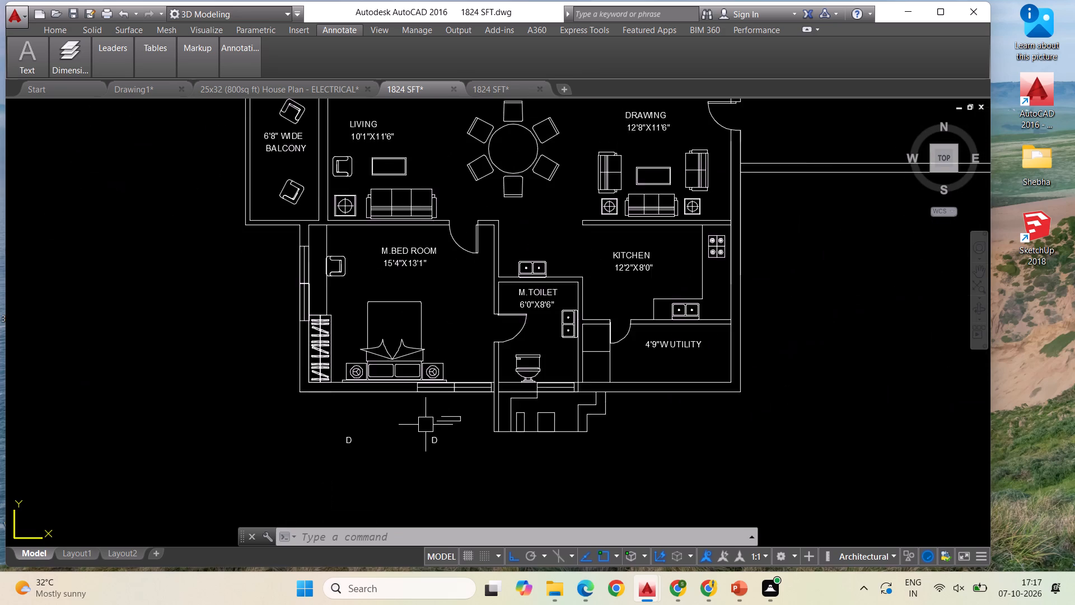
scroll(422, 426, down, 3)
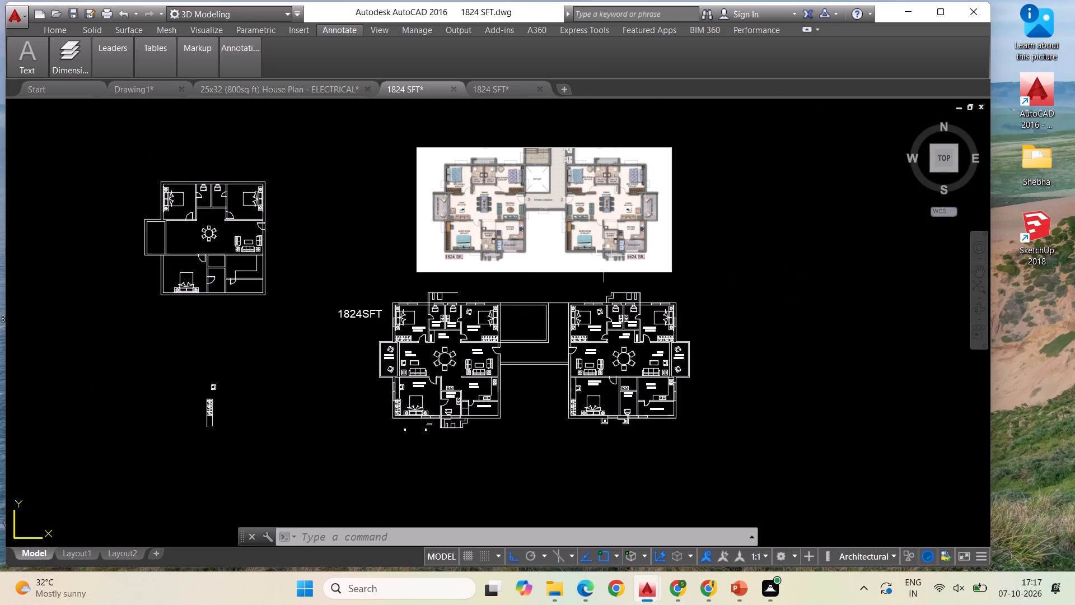
scroll(471, 180, up, 2)
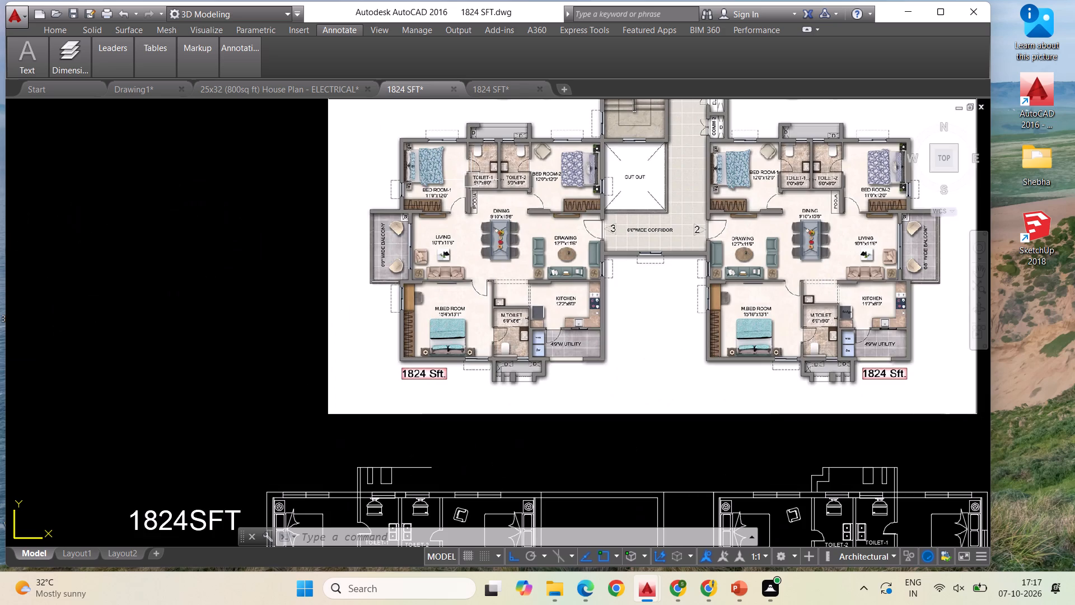
scroll(471, 180, down, 3)
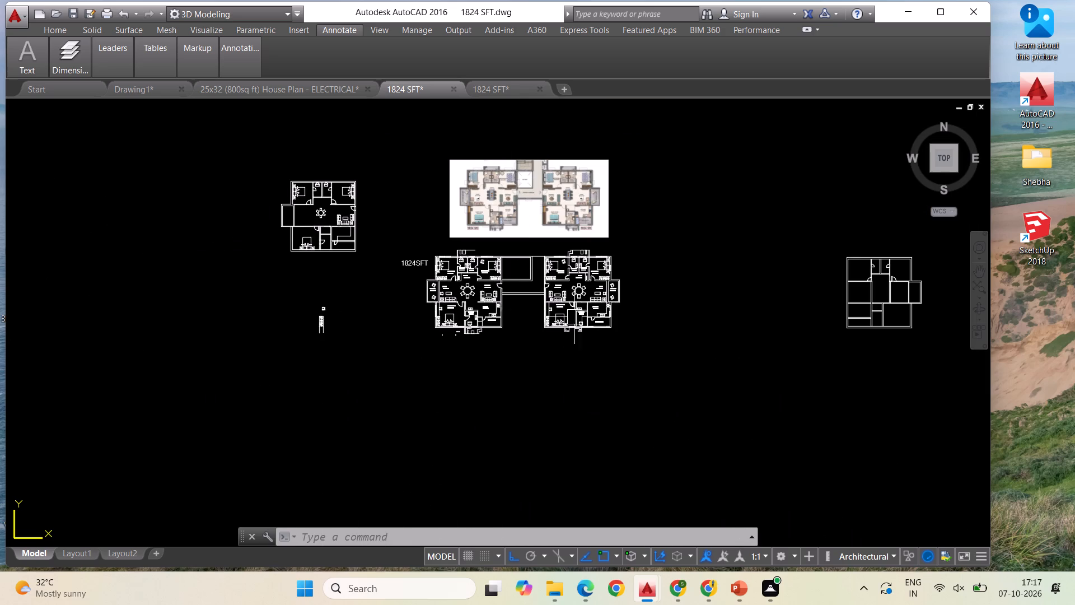
Move the two D duct pieces below the mirrored apartment's M.TOILET about 9'-3" straight down, clear of the outer wall.
scroll(571, 332, up, 4)
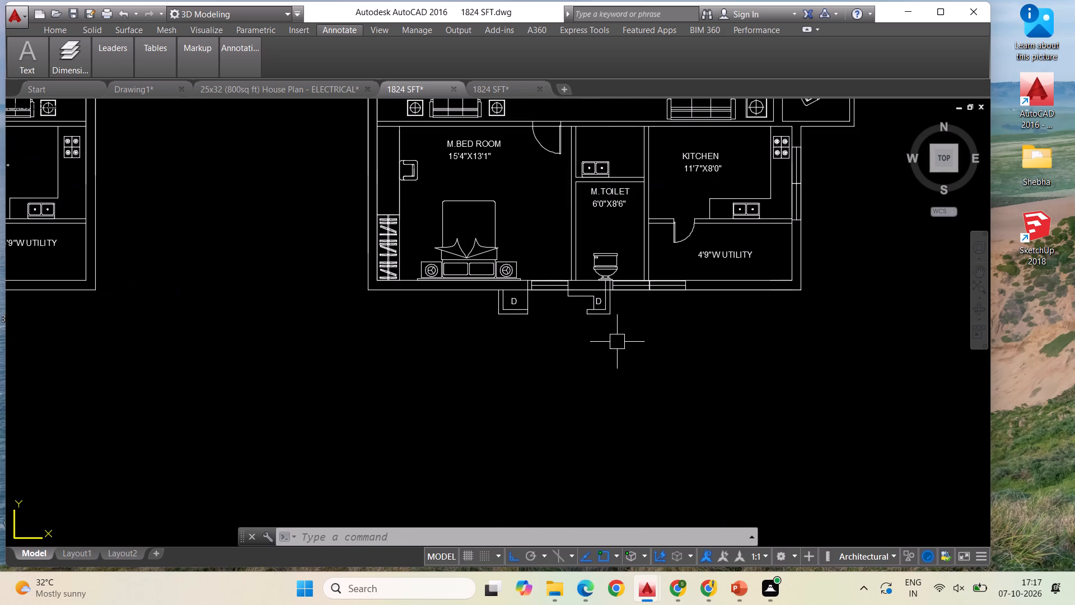
click(649, 344)
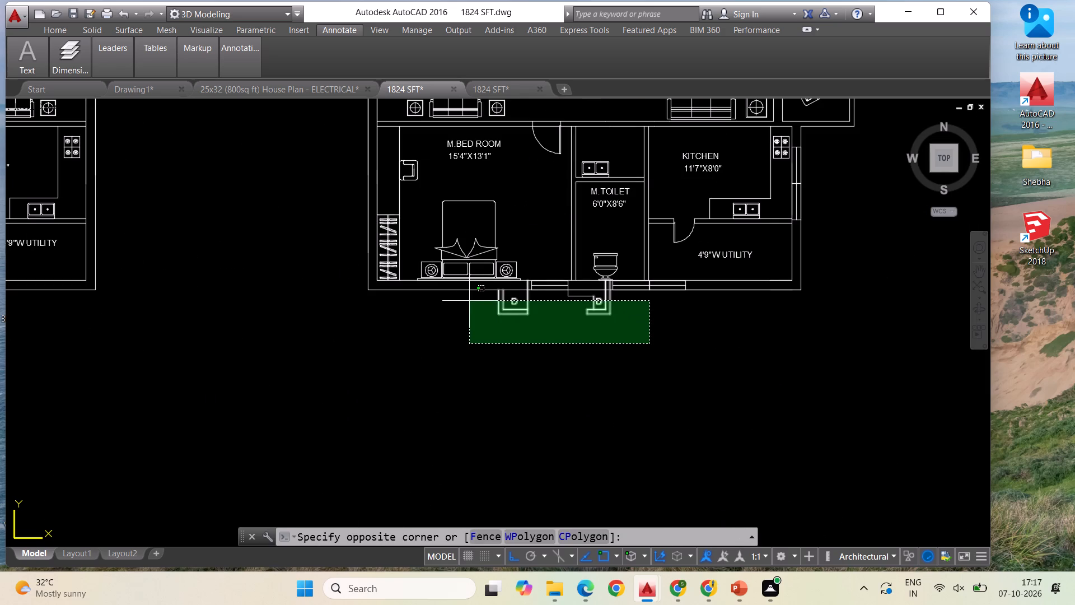
click(464, 295)
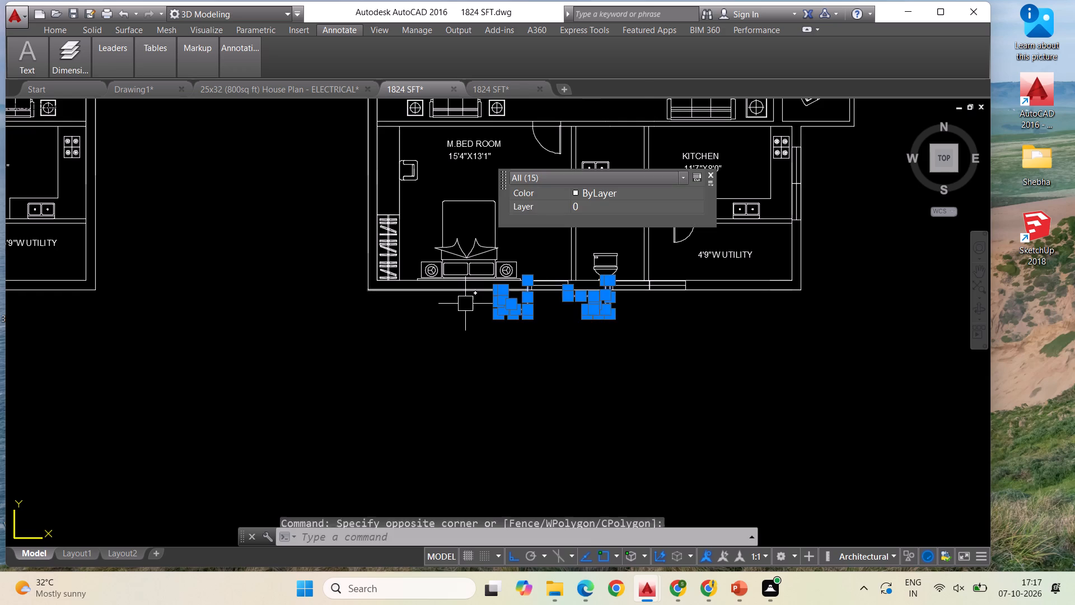
right_click(487, 351)
click(532, 142)
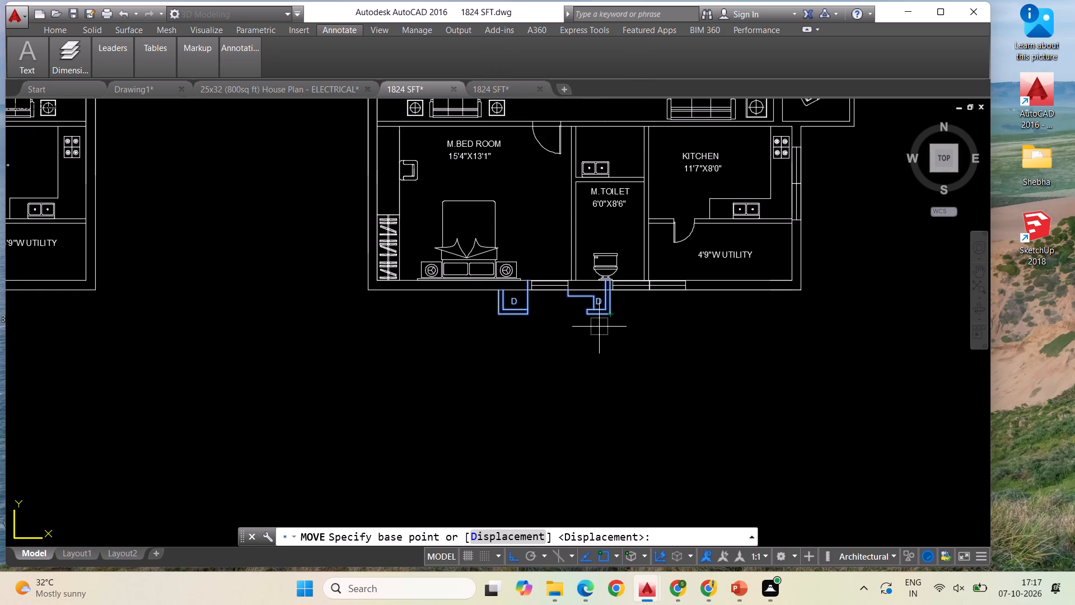
click(602, 315)
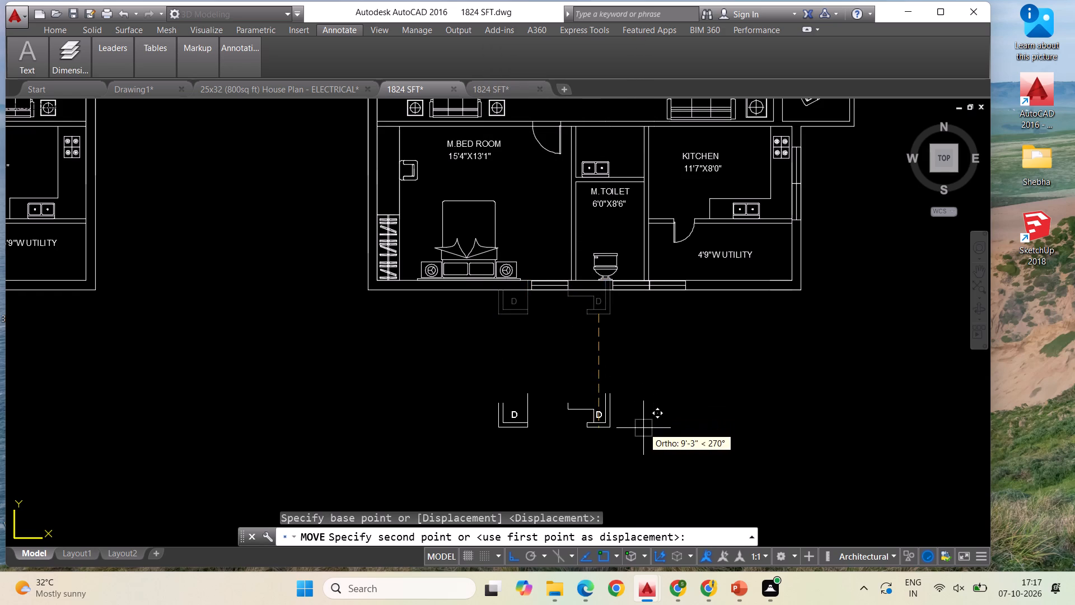
click(643, 428)
Mirror the detached D duct pieces about a horizontal line through their upper ends, erasing the source objects.
click(694, 452)
click(467, 376)
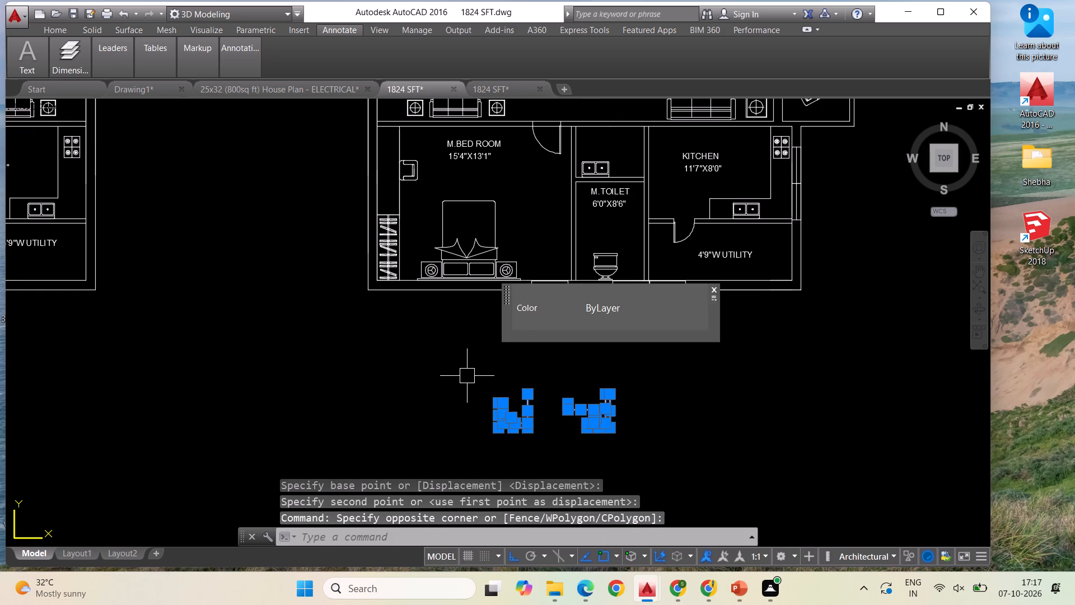
text(MI)
key(Return)
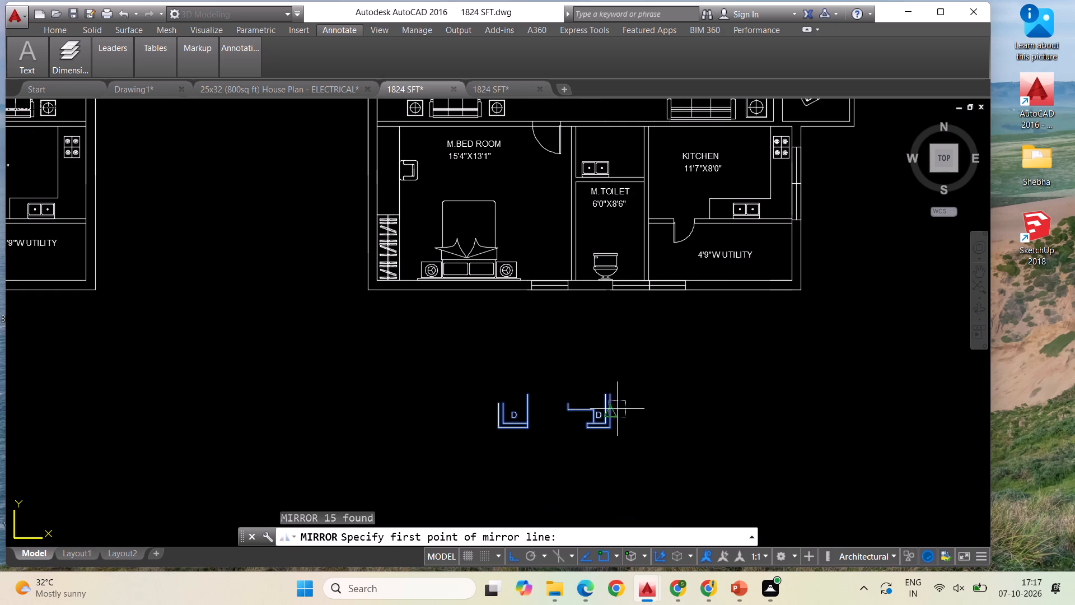
click(611, 395)
click(667, 409)
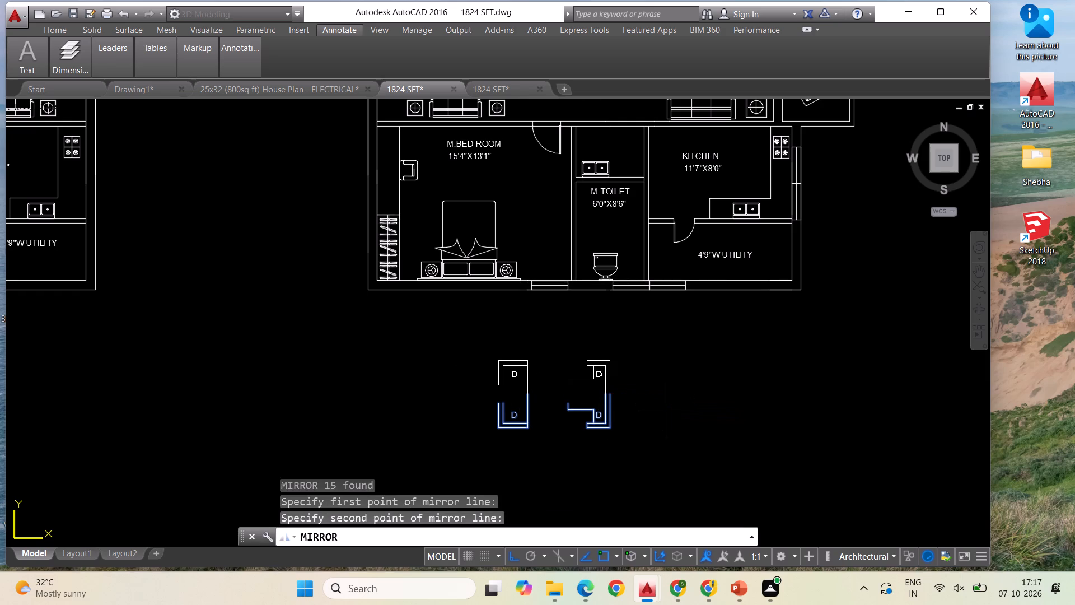
right_click(674, 412)
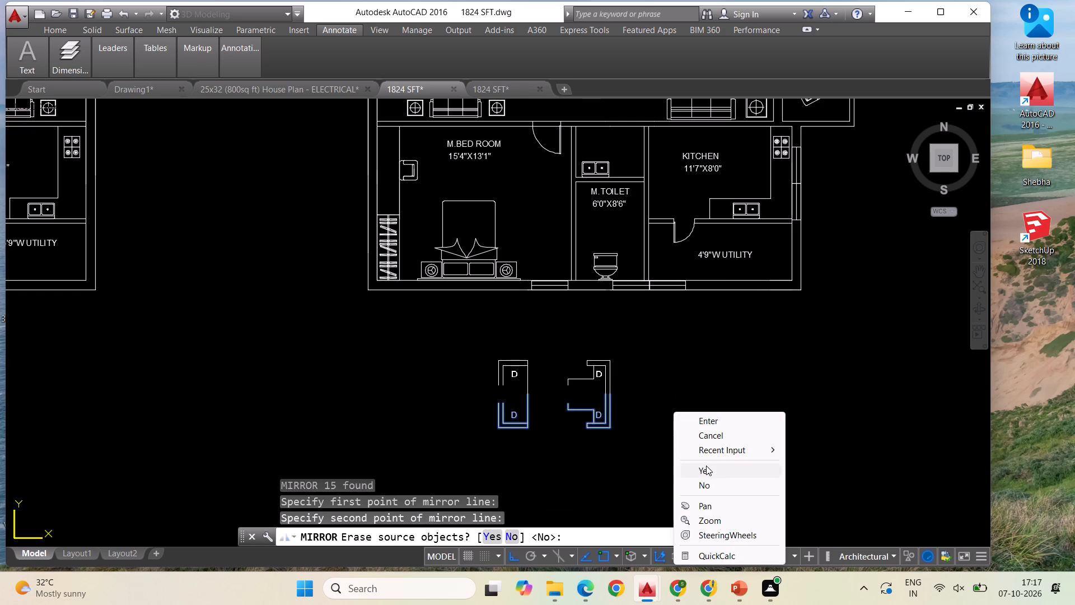
click(707, 468)
Mirror the flipped D duct pieces about a vertical line along their utility-side edge, erasing the source objects.
scroll(685, 452, down, 3)
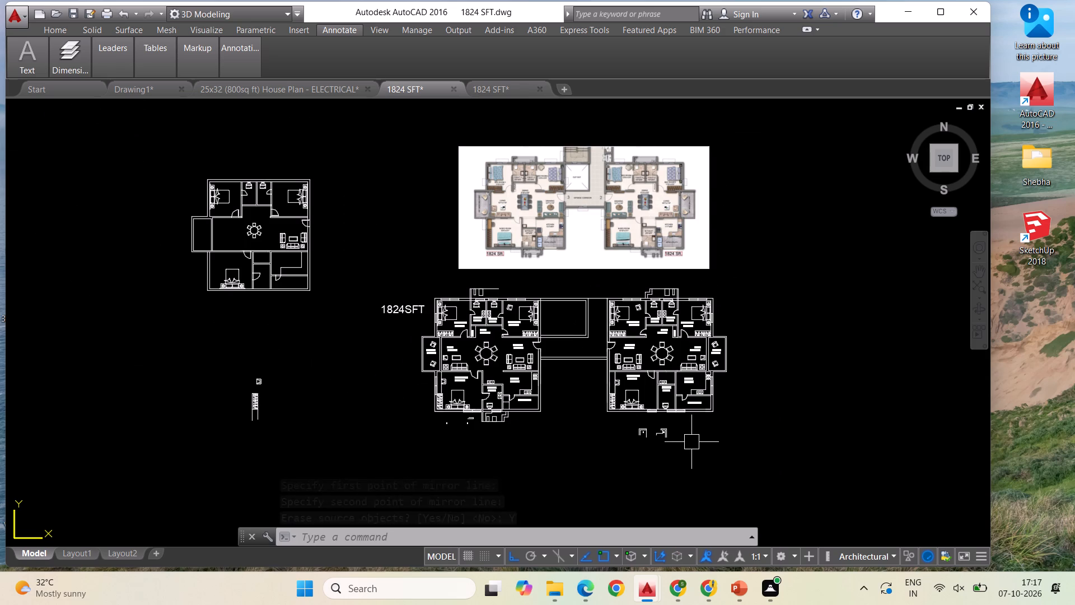
scroll(655, 161, up, 2)
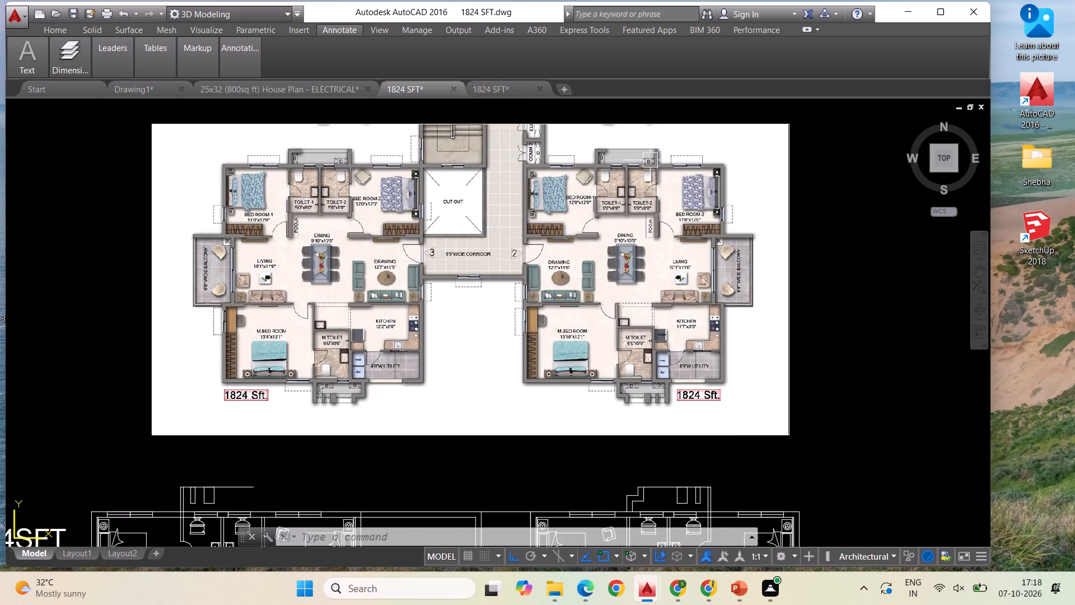
scroll(610, 137, down, 2)
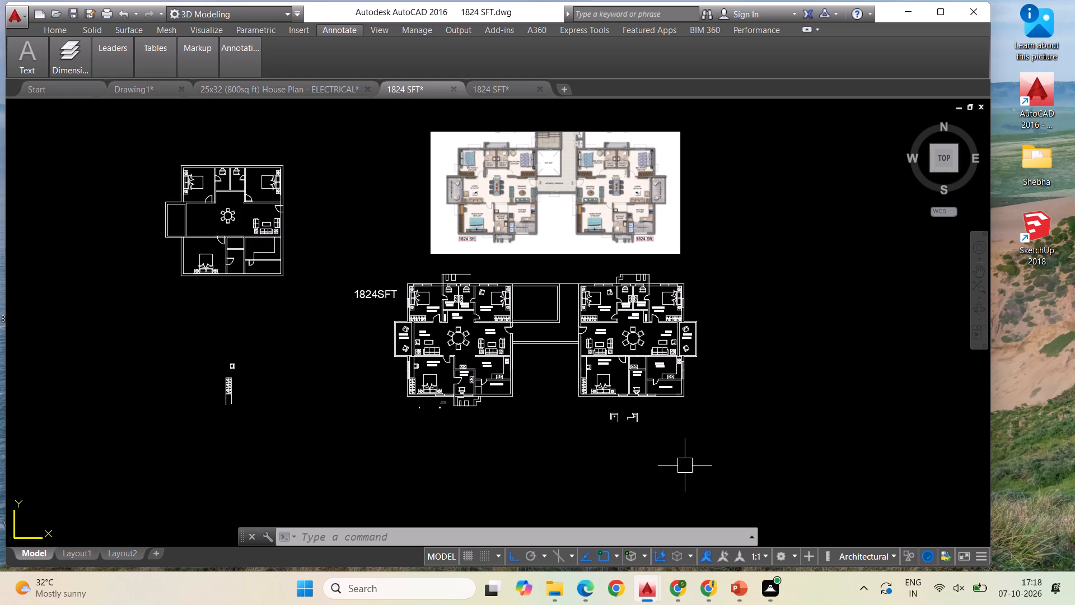
scroll(637, 420, up, 2)
click(692, 453)
click(537, 396)
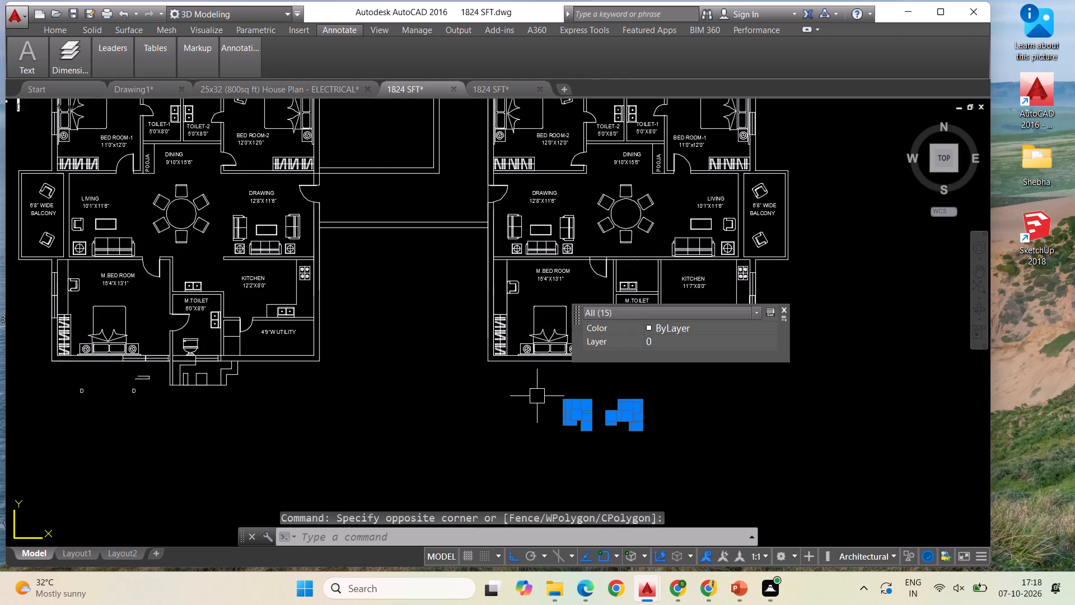
text(MI)
key(Return)
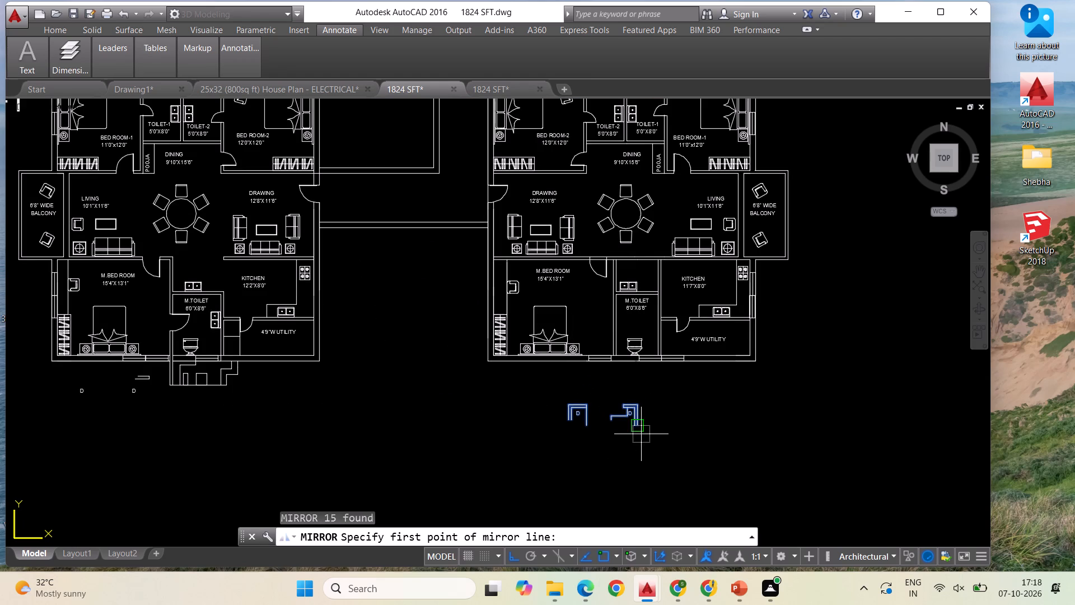
click(640, 431)
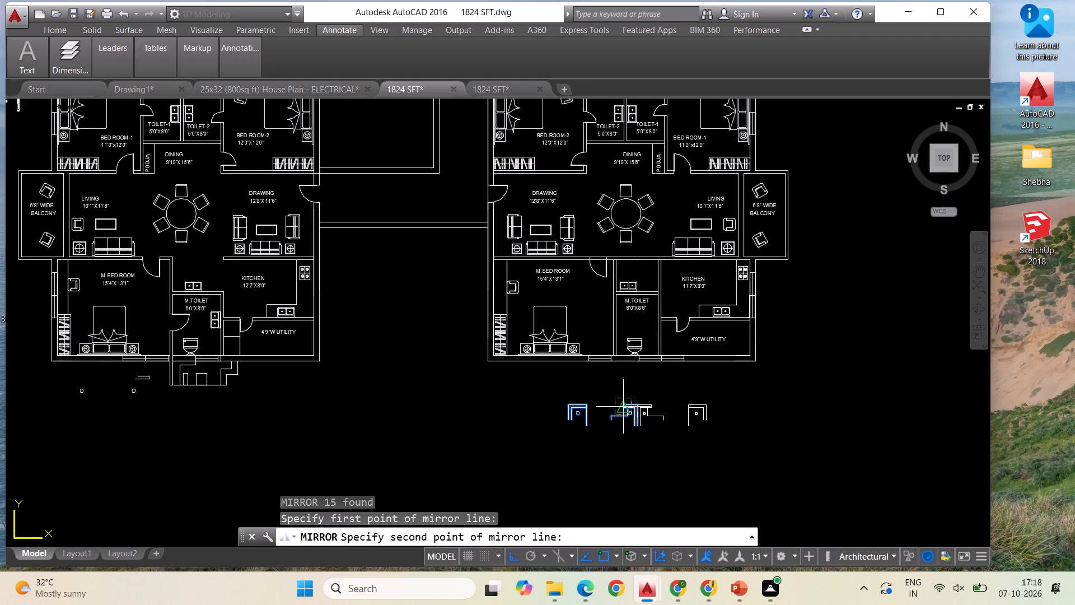
click(686, 414)
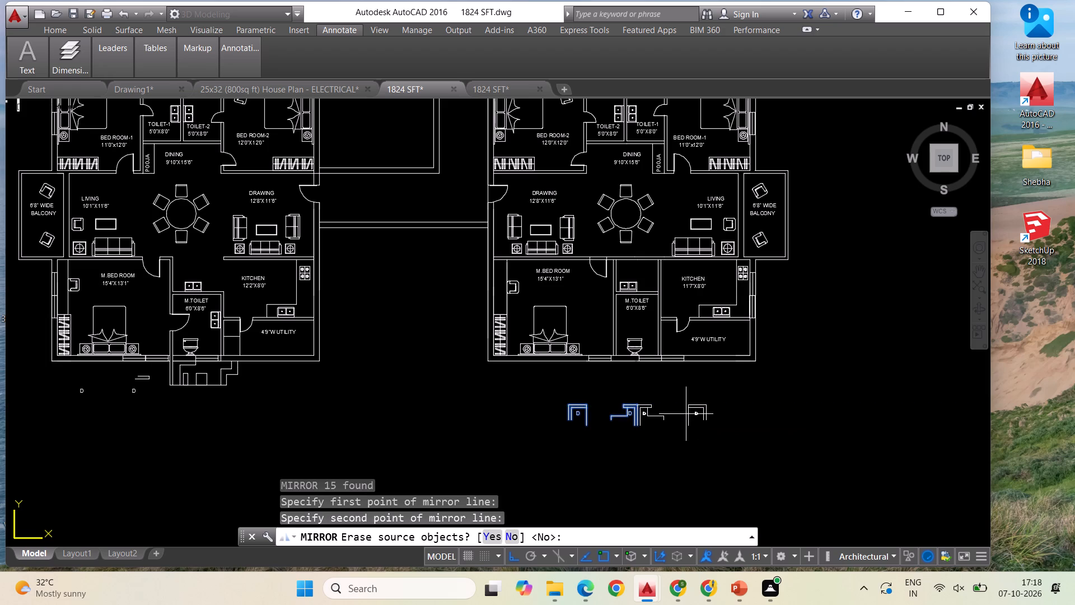
click(495, 537)
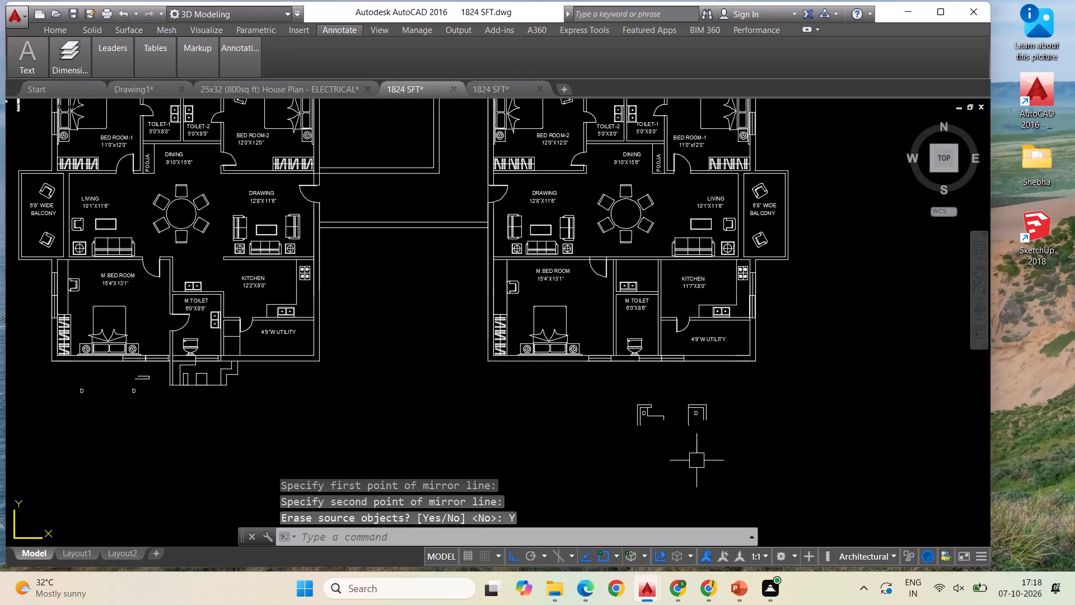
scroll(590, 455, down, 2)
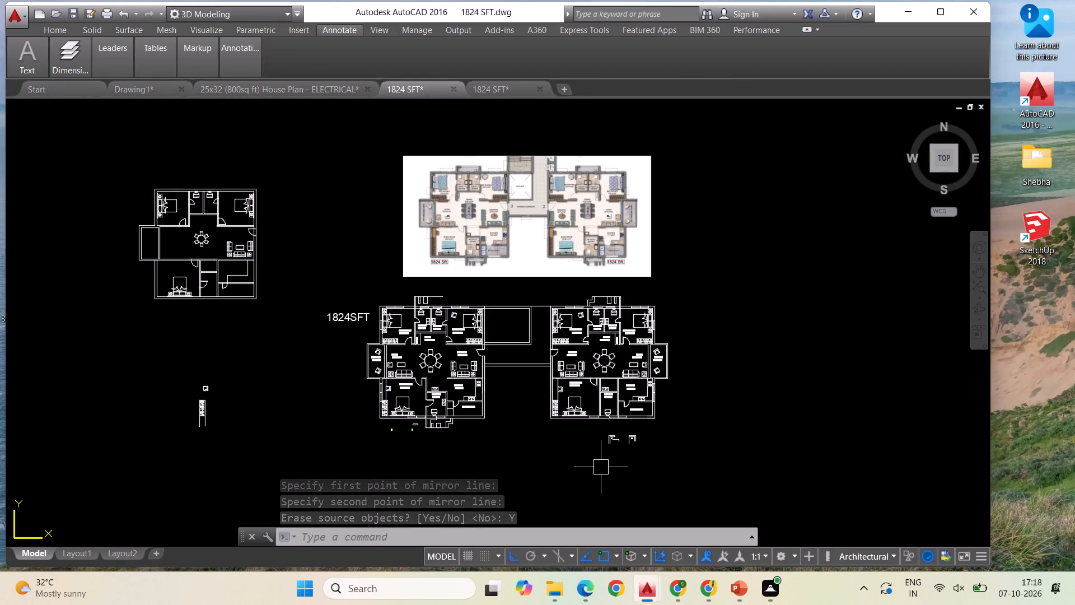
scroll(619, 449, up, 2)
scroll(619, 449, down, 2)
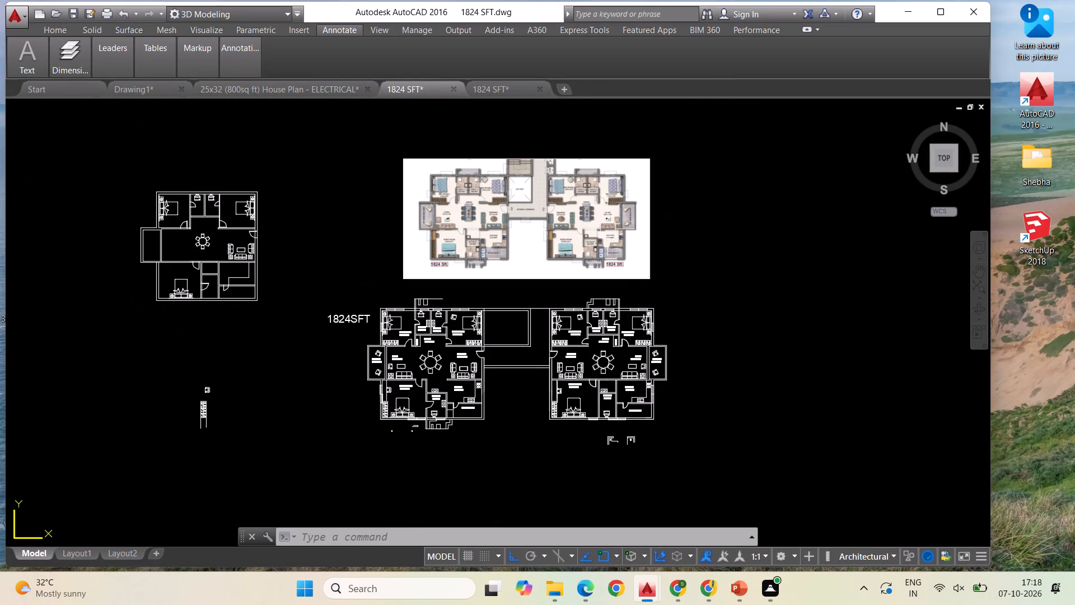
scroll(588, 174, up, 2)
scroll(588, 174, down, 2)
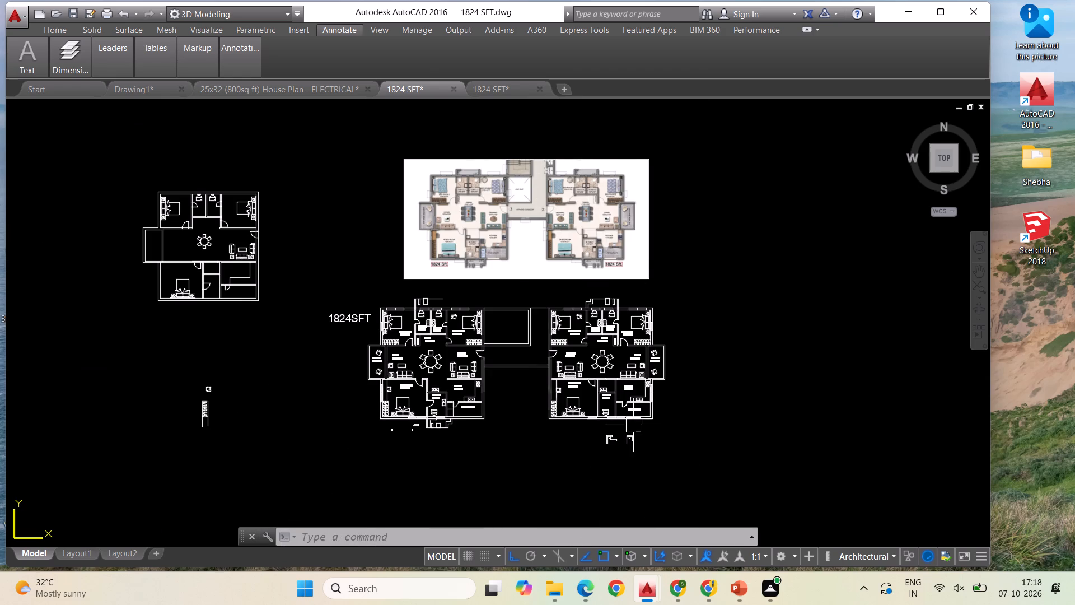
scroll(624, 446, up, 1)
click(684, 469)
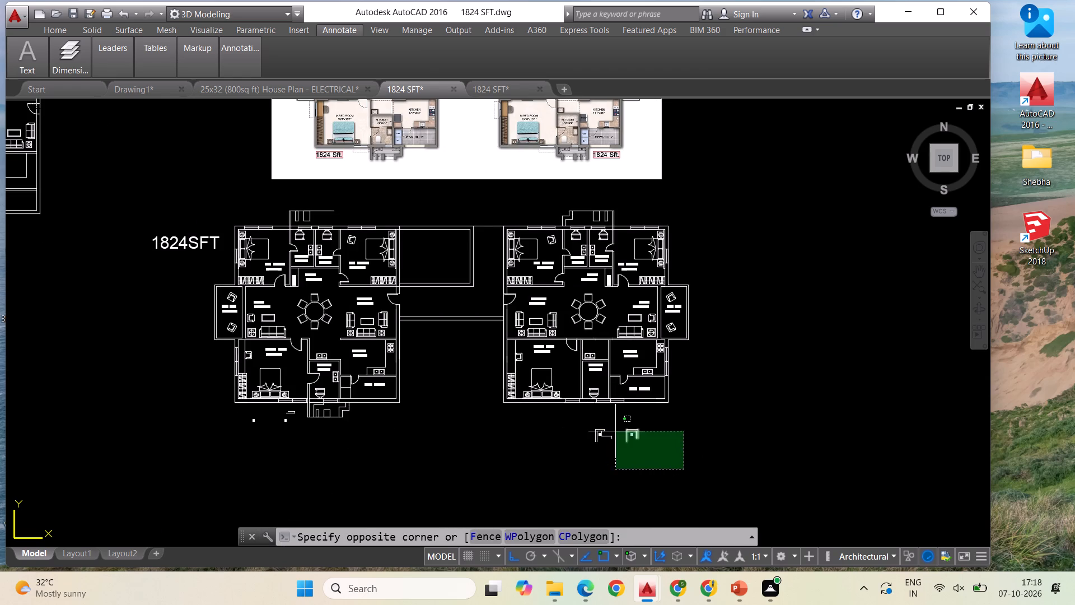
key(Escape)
Erase the stepped wall lines at the BED ROOM-2 end of the mirrored apartment's TOILET-1 and TOILET-2 projection.
scroll(623, 198, up, 1)
scroll(544, 229, up, 2)
click(554, 241)
click(495, 213)
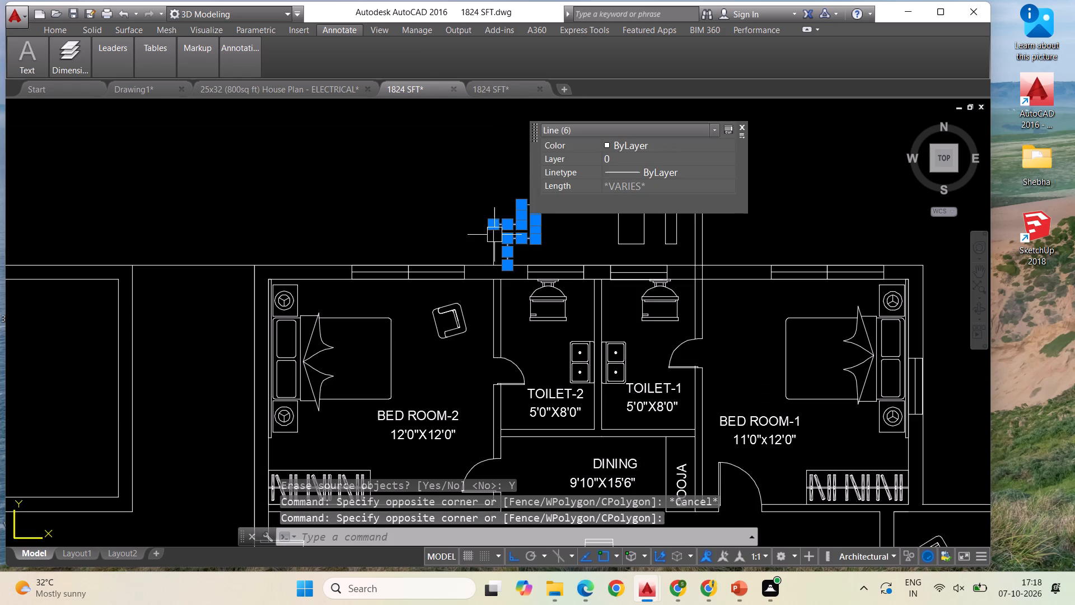
click(491, 243)
key(Delete)
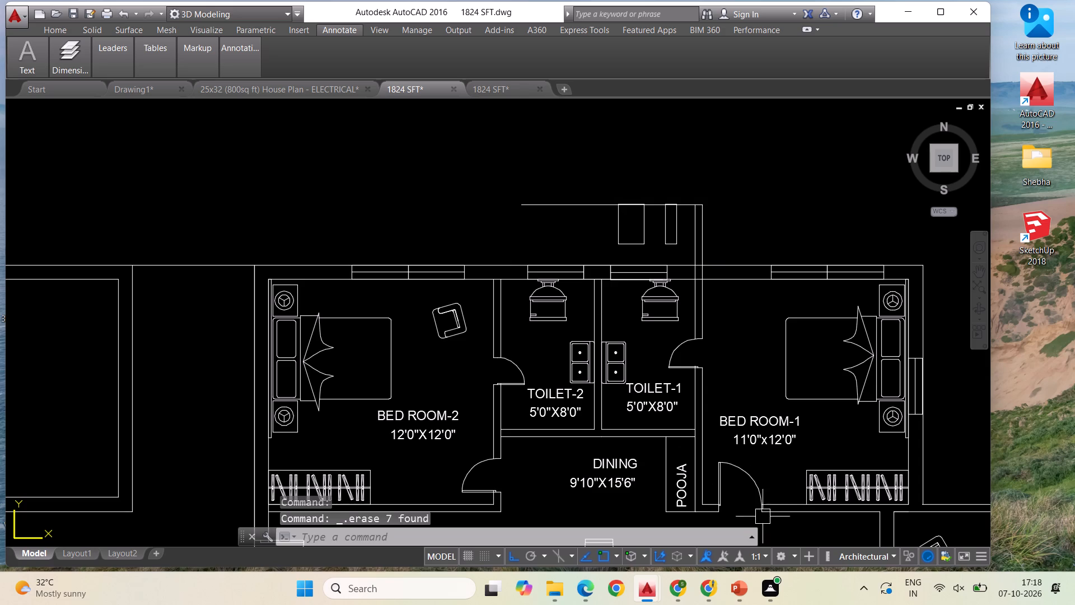
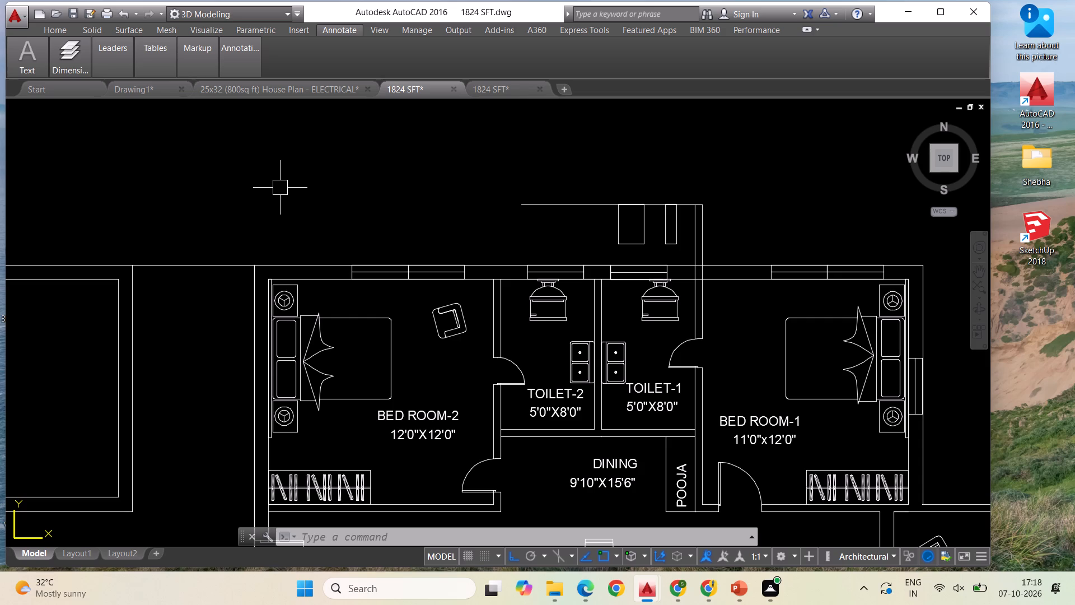
Erase the two small rectangles inside the mirrored apartment's TOILET-1 and TOILET-2 projection.
scroll(545, 184, down, 2)
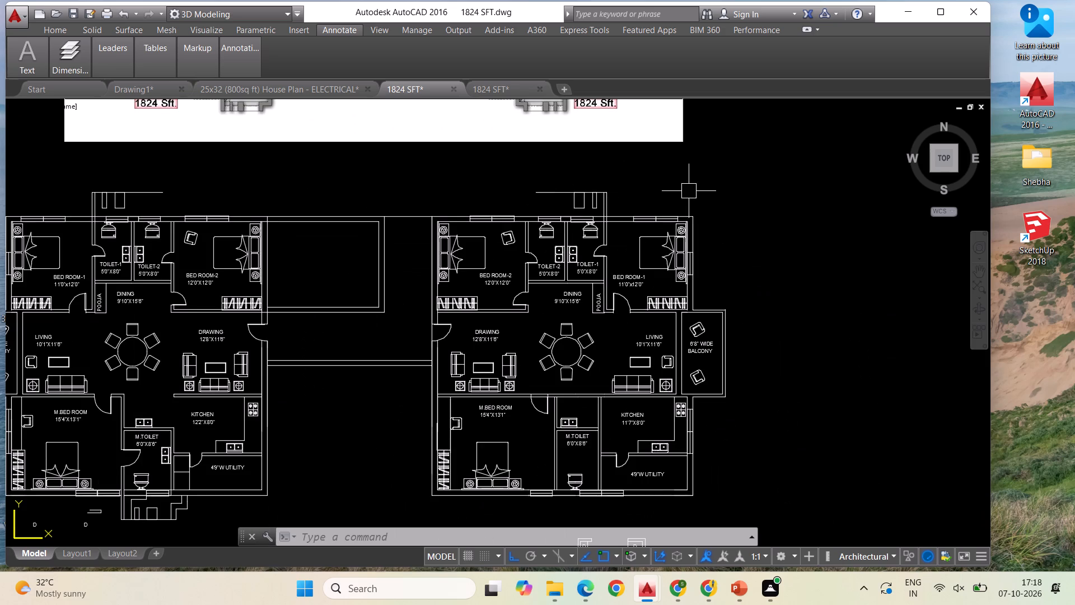
scroll(694, 190, down, 1)
scroll(607, 194, up, 3)
click(650, 203)
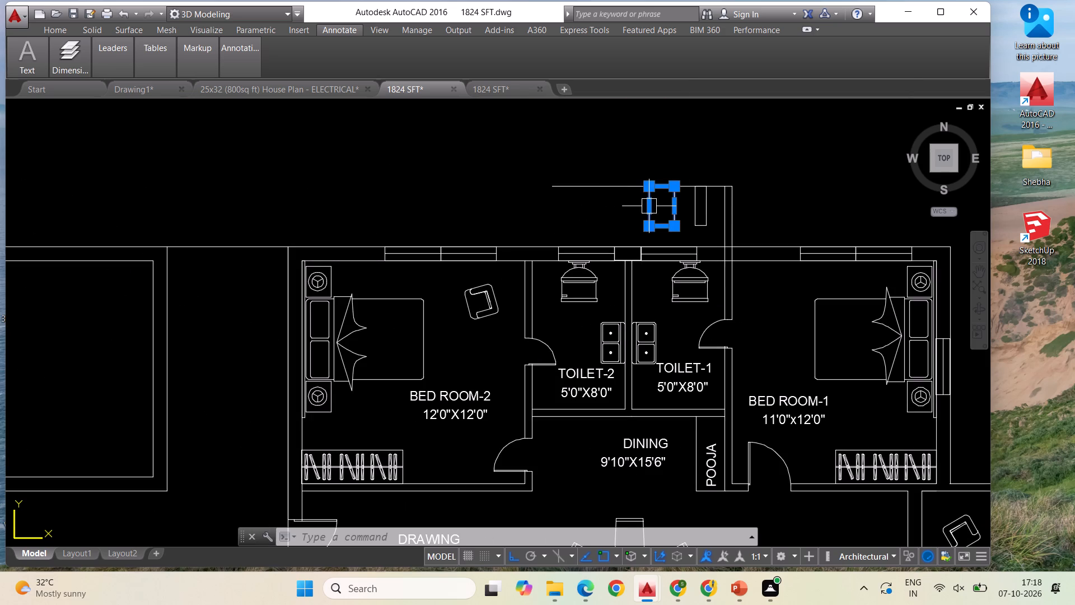
click(706, 218)
key(Delete)
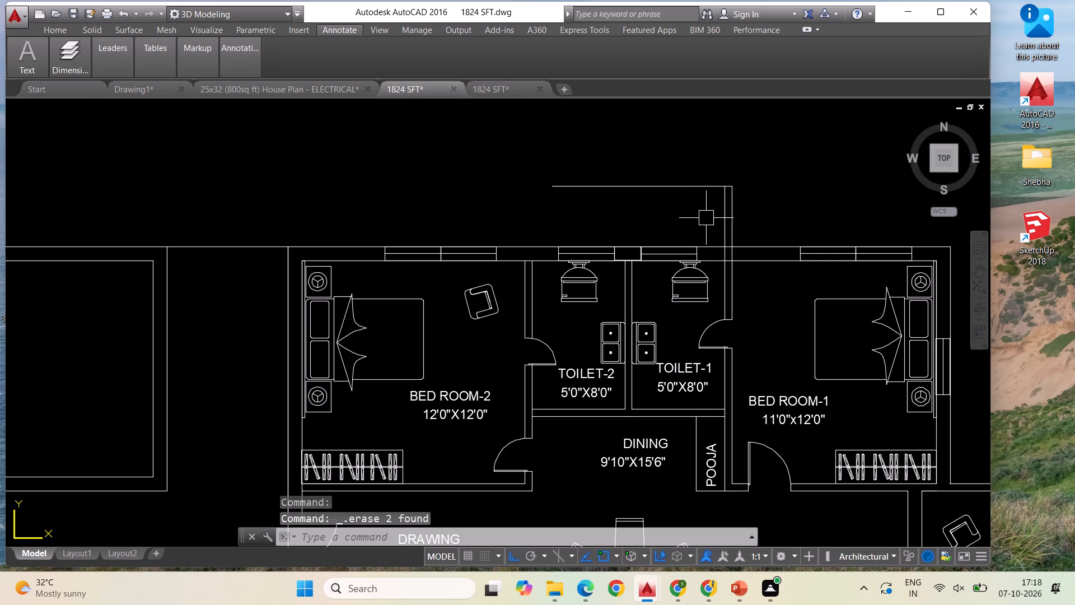
Move the flipped D duct pieces onto the outer wall line where TOILET-2's wall meets BED ROOM-2 in the mirrored apartment.
scroll(587, 168, down, 1)
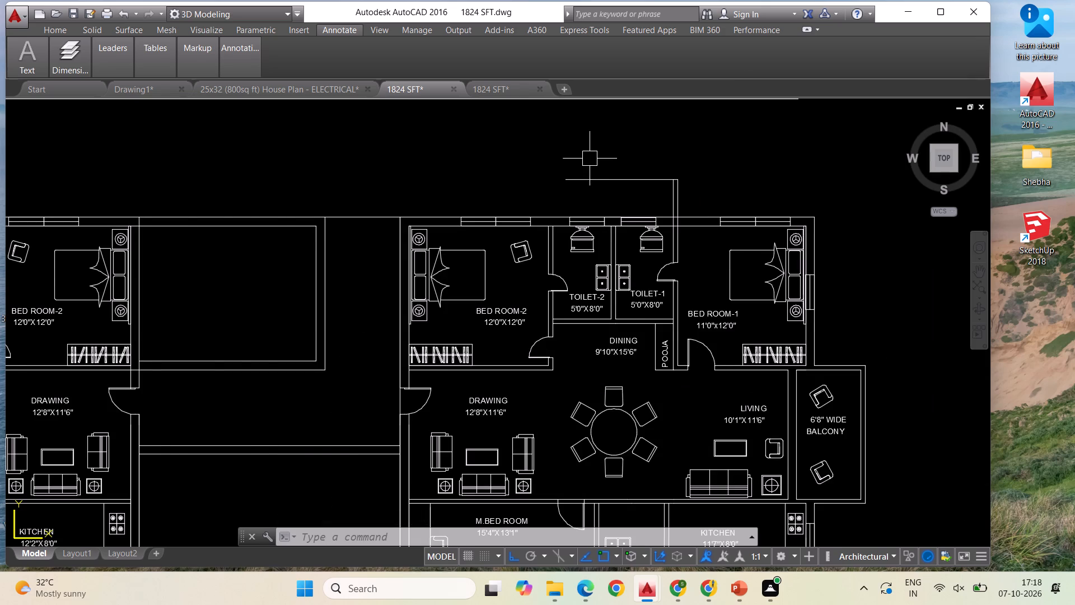
scroll(590, 157, down, 2)
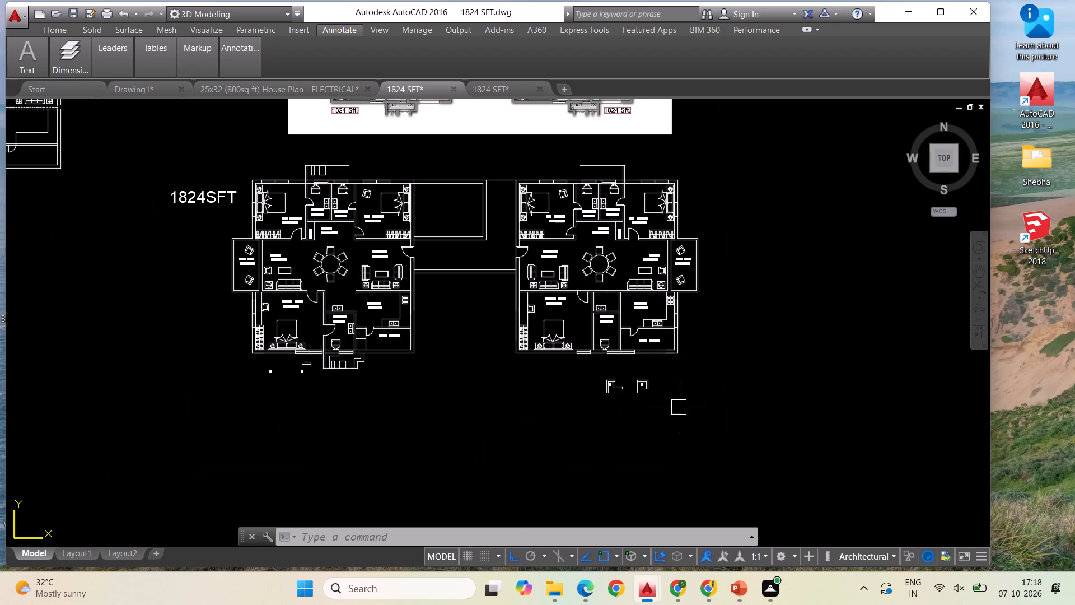
click(679, 407)
click(584, 371)
right_click(553, 407)
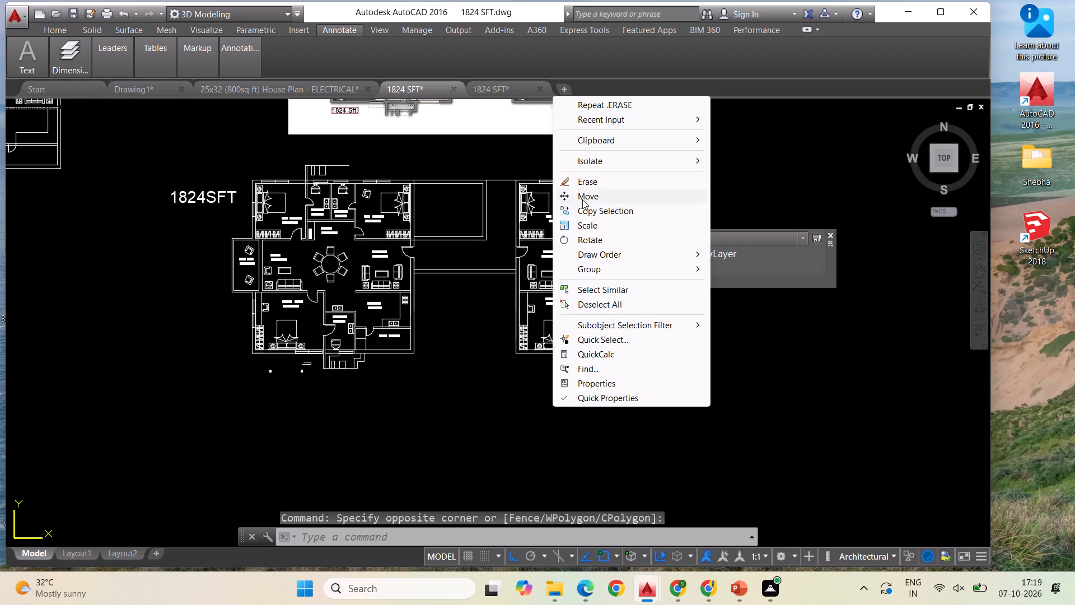
click(582, 199)
click(610, 397)
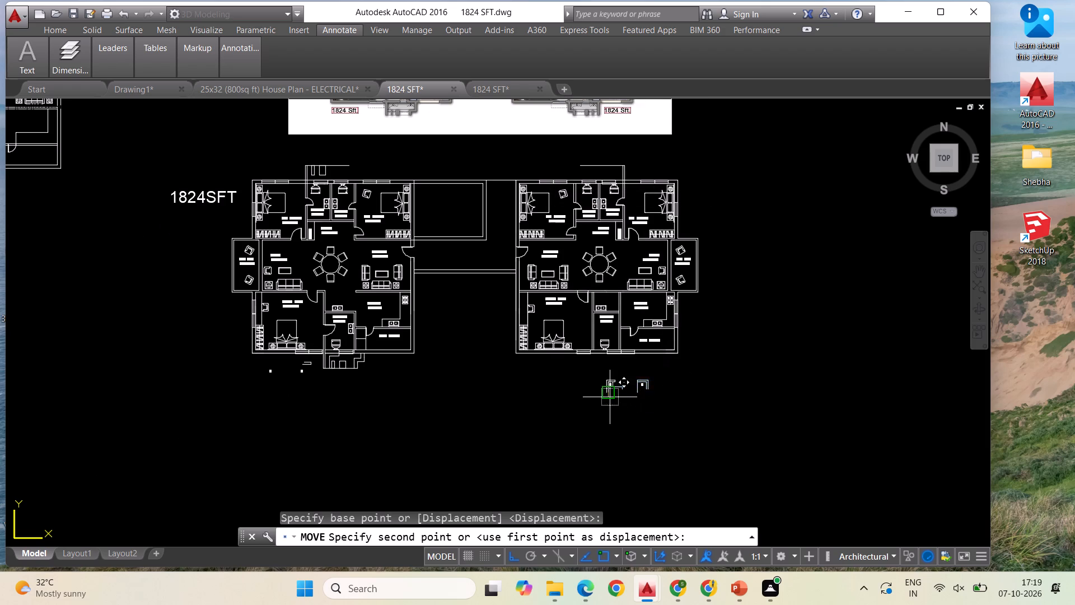
scroll(763, 355, down, 2)
scroll(698, 275, up, 3)
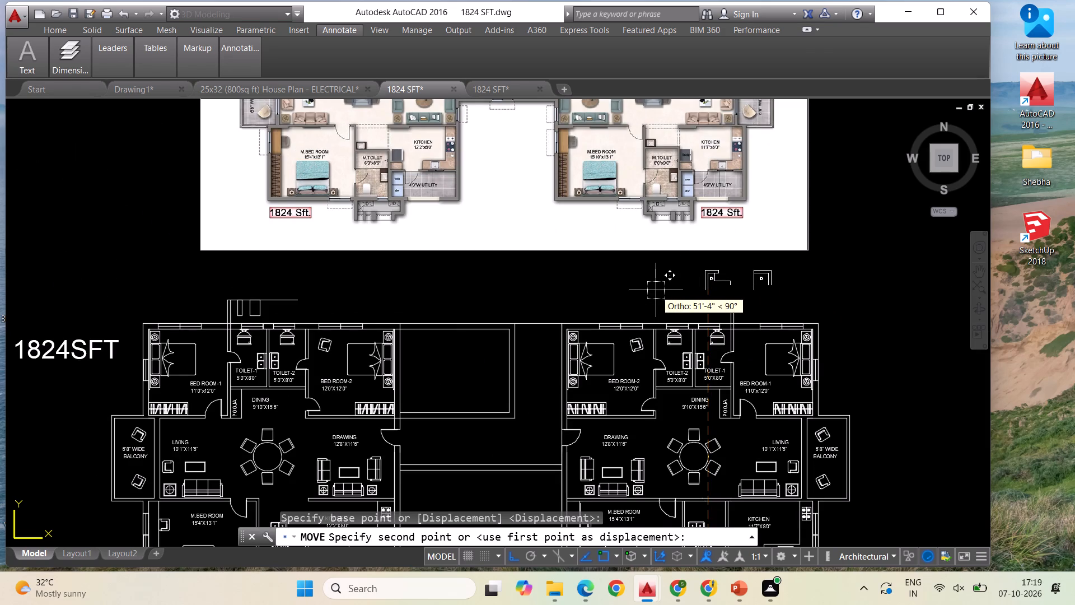
key(F8)
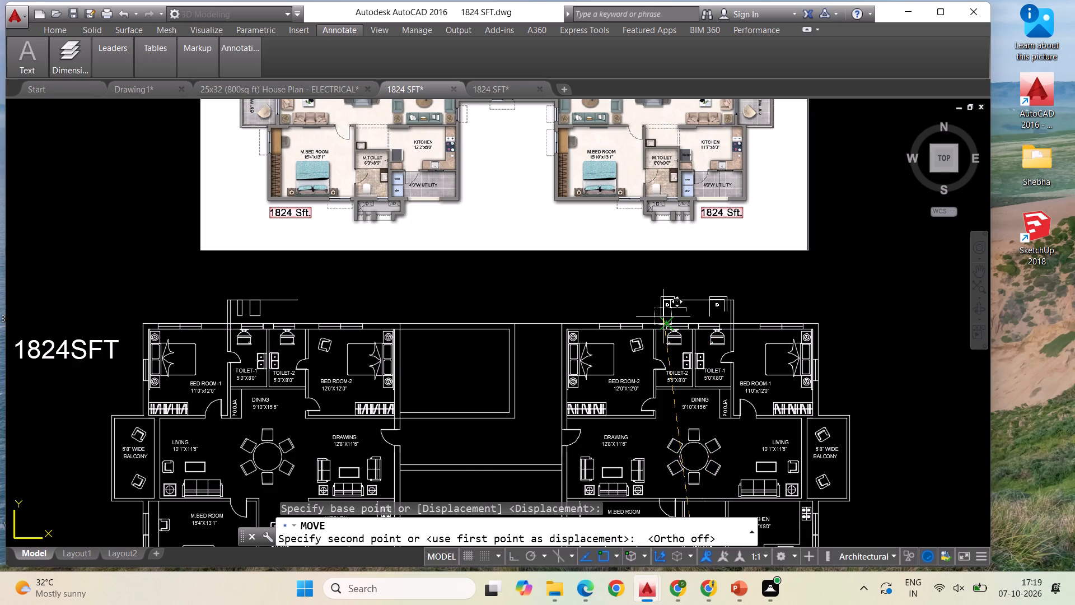
scroll(663, 317, down, 1)
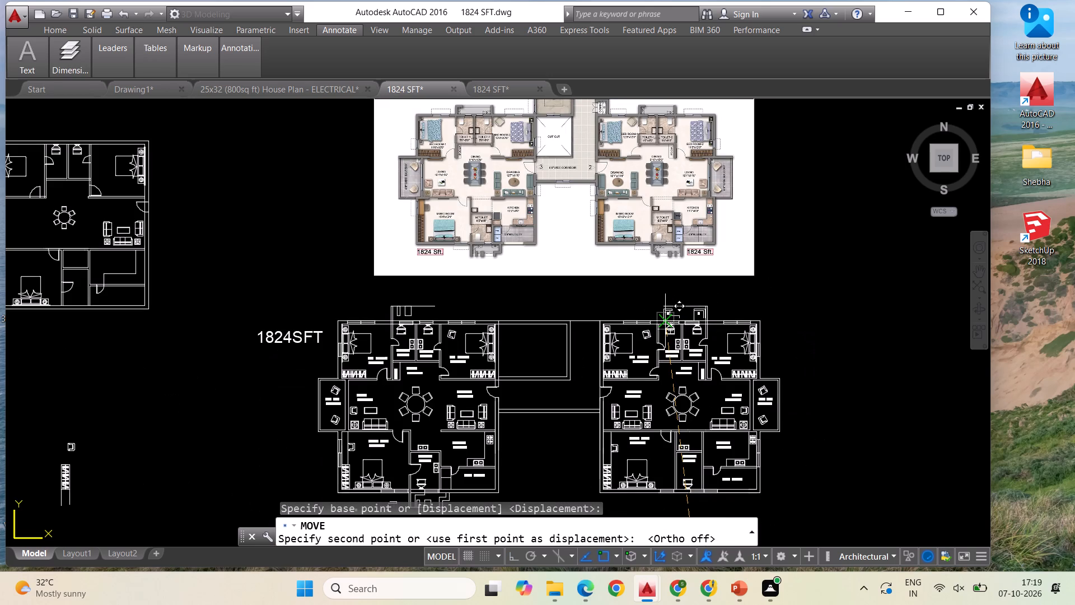
scroll(663, 317, up, 2)
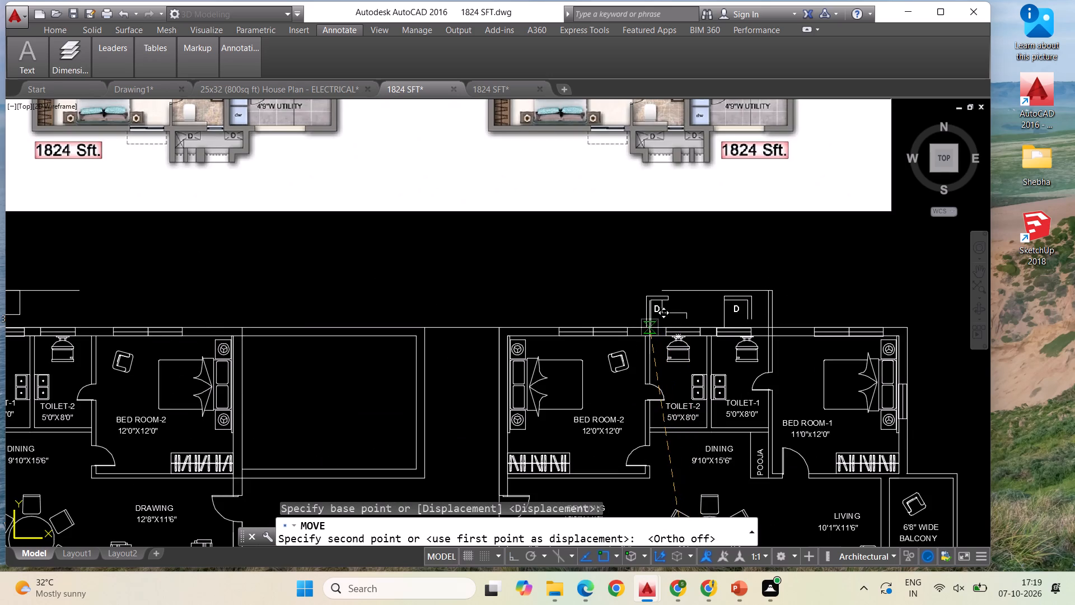
scroll(649, 328, up, 2)
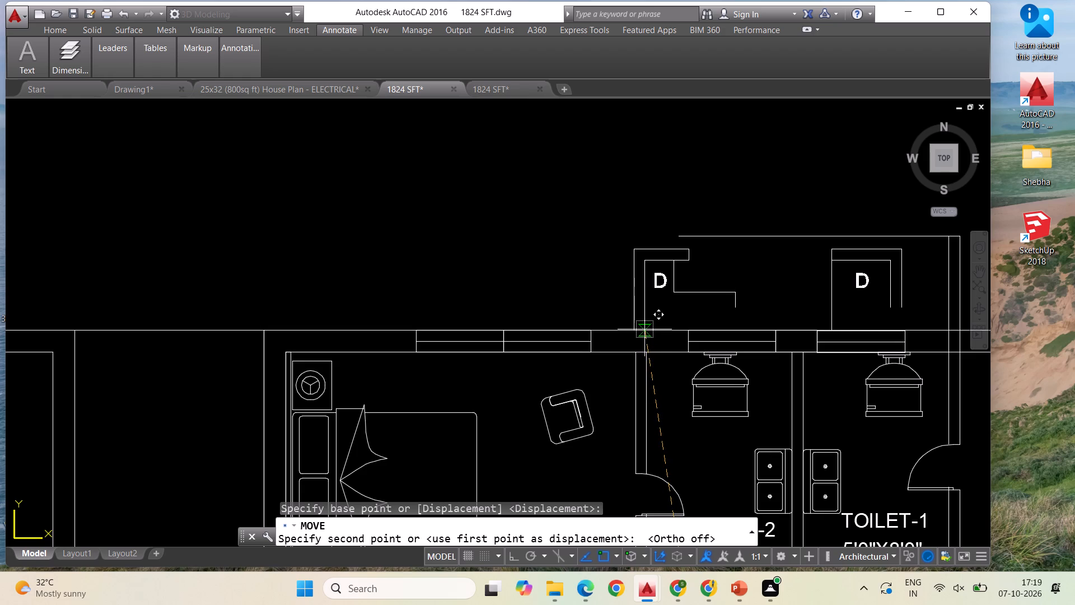
scroll(645, 331, up, 3)
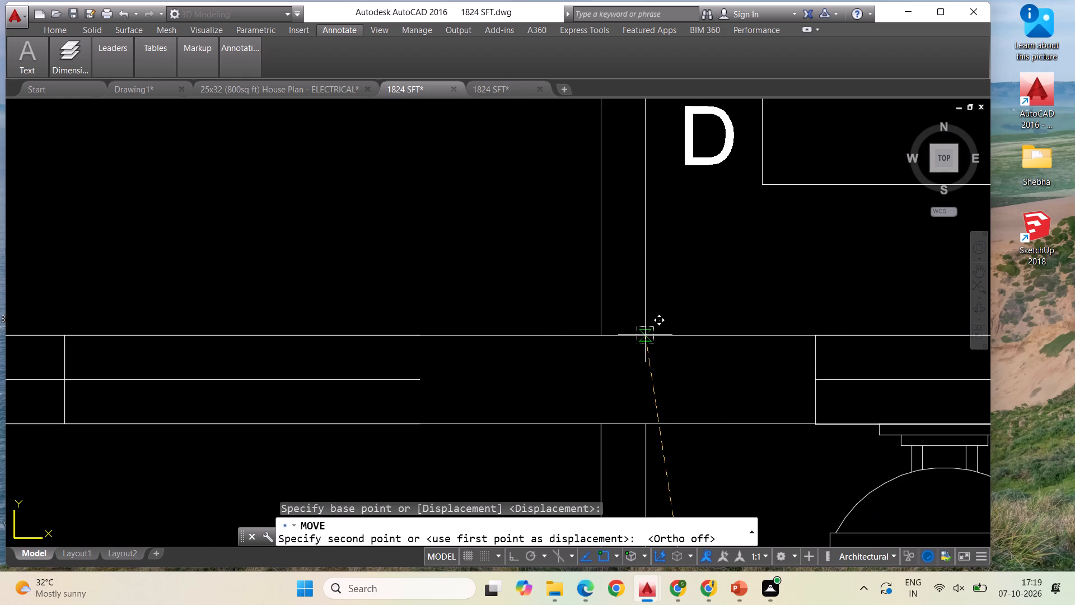
click(645, 336)
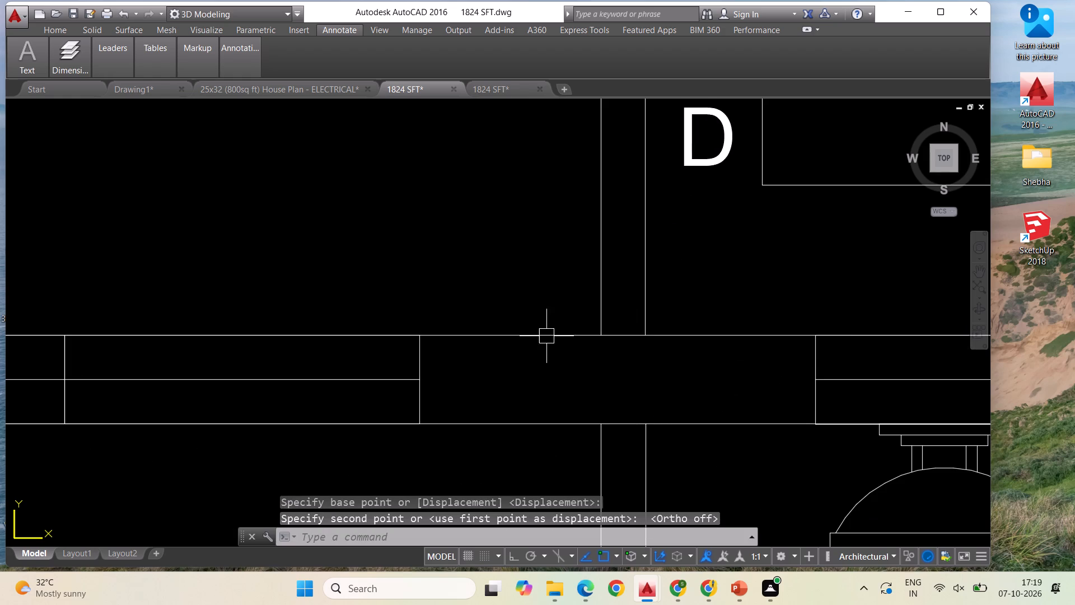
Erase the stepped line segments beside the D duct at the TOILET-2 end of the mirrored apartment's projection.
scroll(455, 352, down, 3)
scroll(563, 299, down, 2)
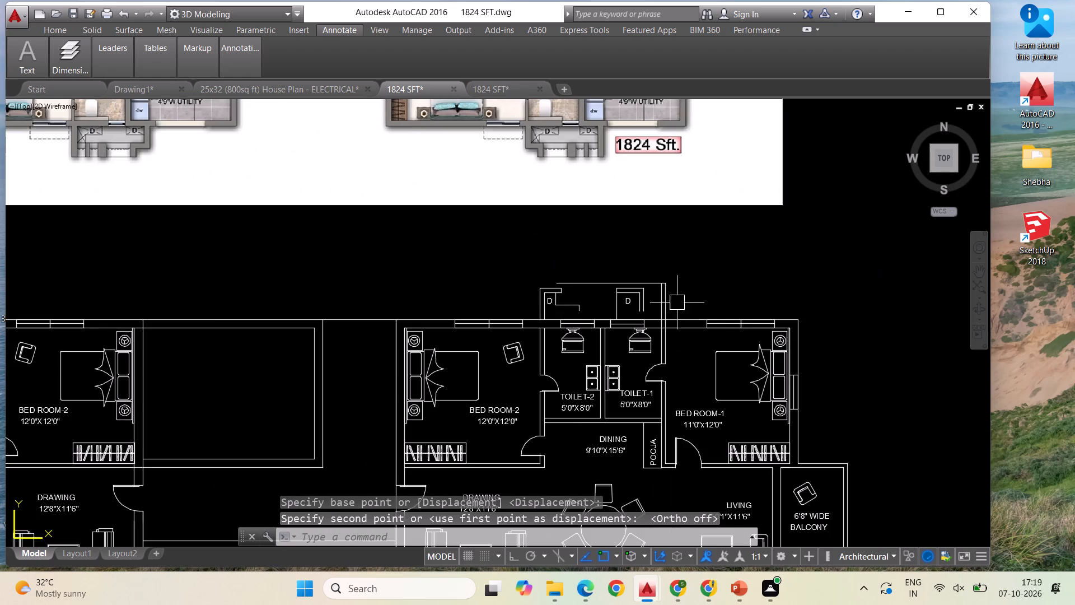
scroll(775, 306, down, 1)
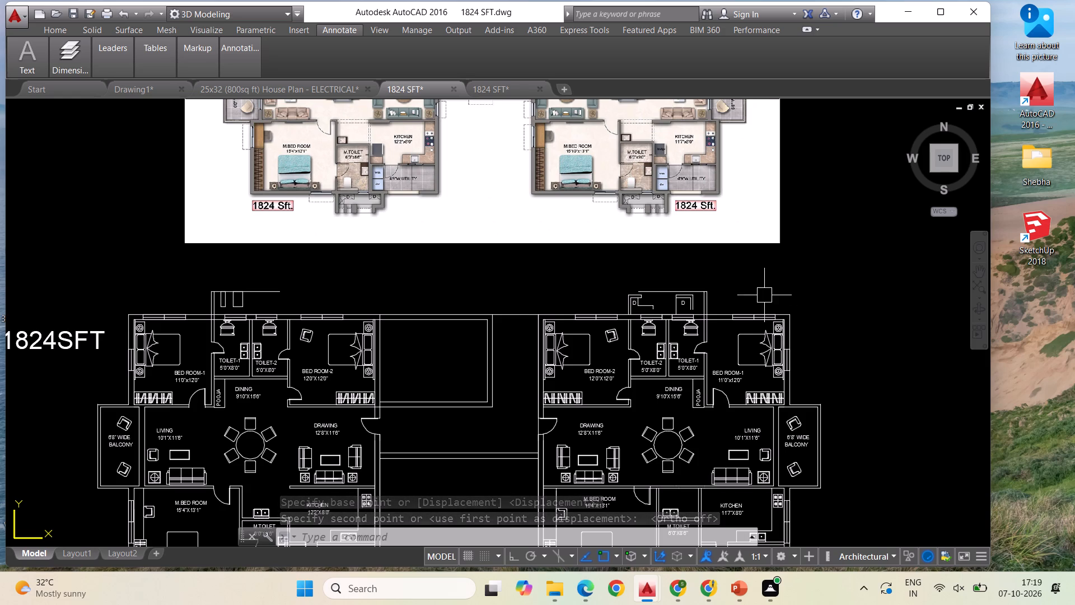
scroll(752, 298, down, 2)
scroll(794, 302, up, 1)
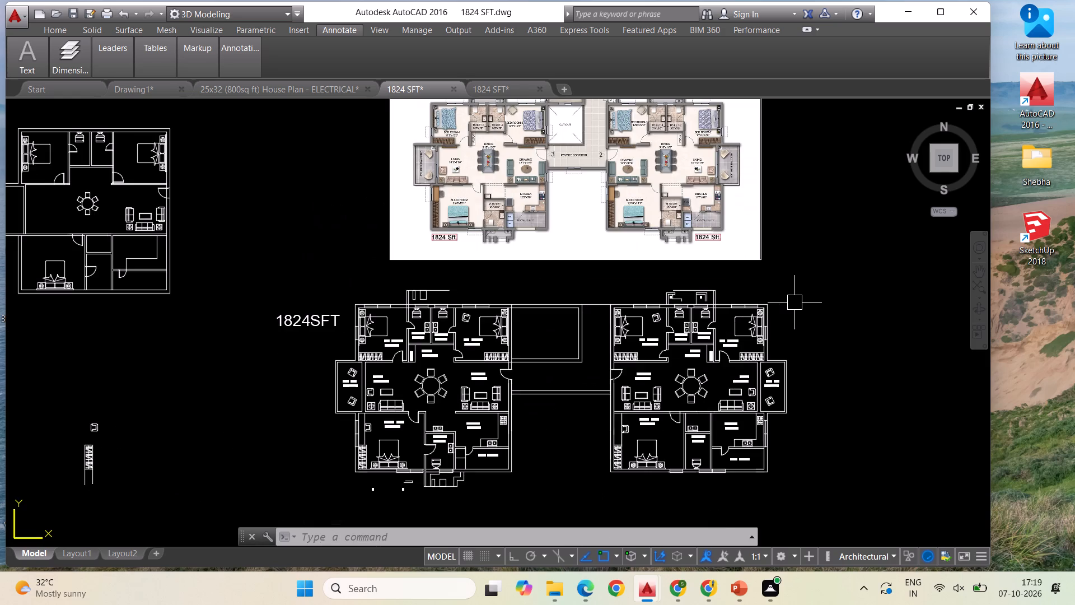
scroll(600, 317, down, 1)
scroll(676, 306, up, 2)
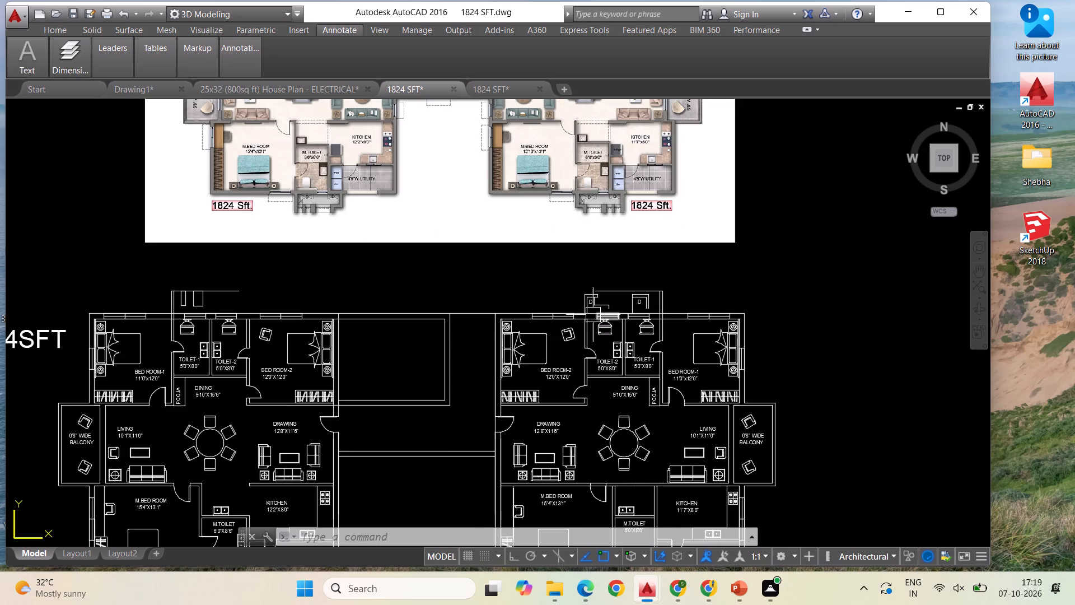
scroll(593, 314, up, 2)
click(607, 292)
key(Delete)
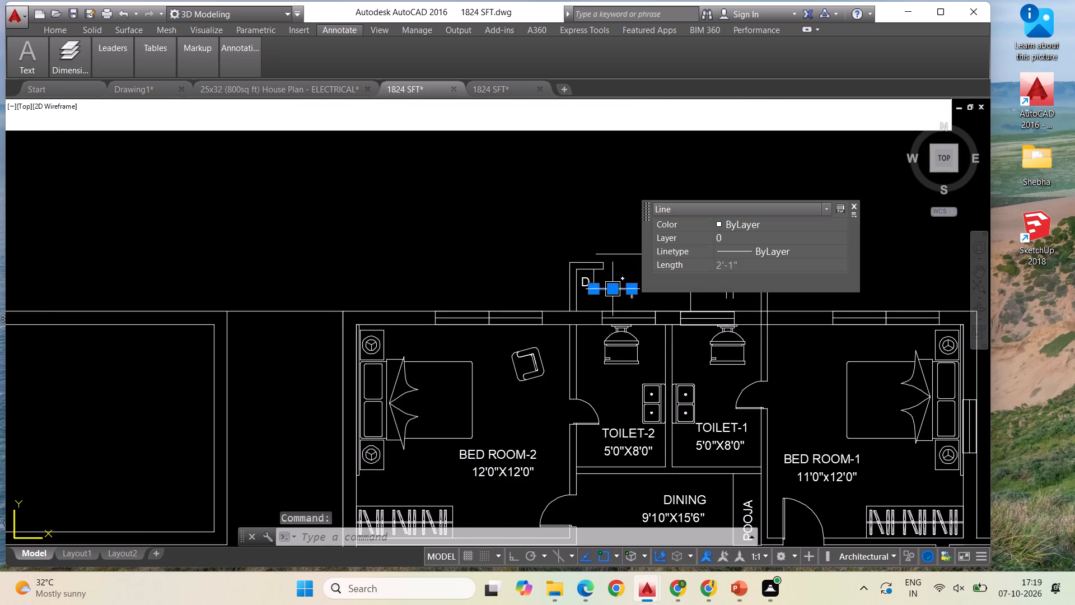
key(Delete)
click(599, 283)
key(Delete)
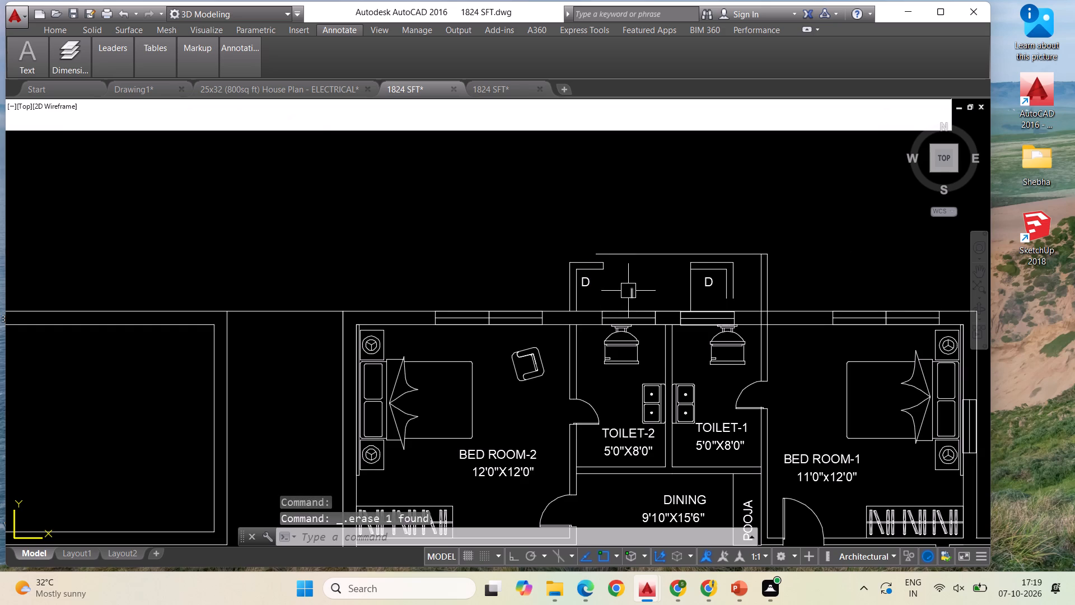
click(628, 291)
key(Delete)
Erase the second D duct piece above TOILET-1 in the mirrored apartment, including its label and leftover horizontal line.
scroll(616, 278, down, 3)
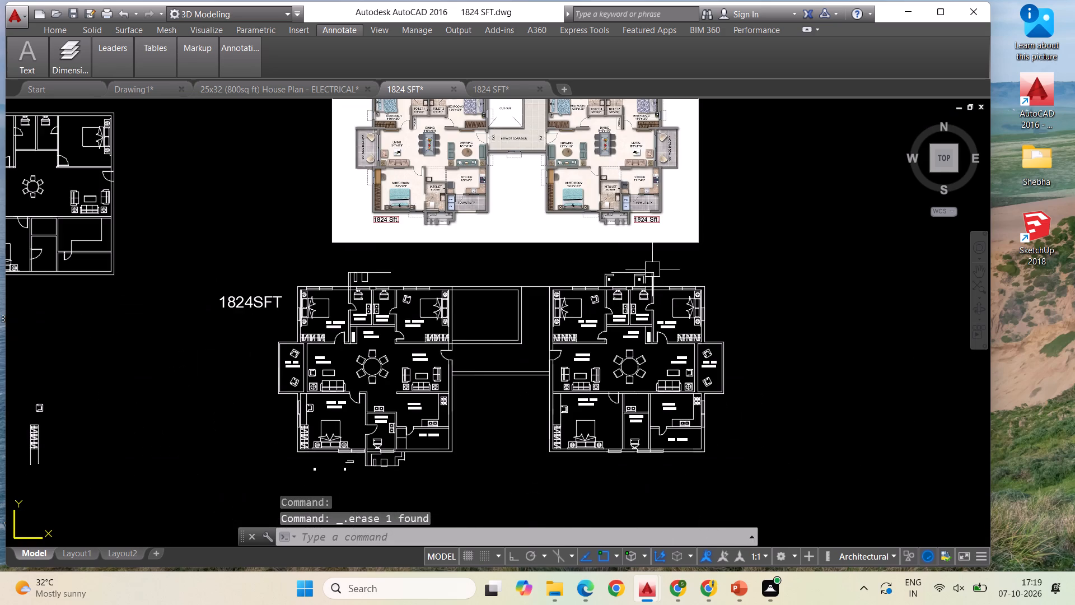
scroll(652, 269, down, 1)
scroll(648, 147, up, 1)
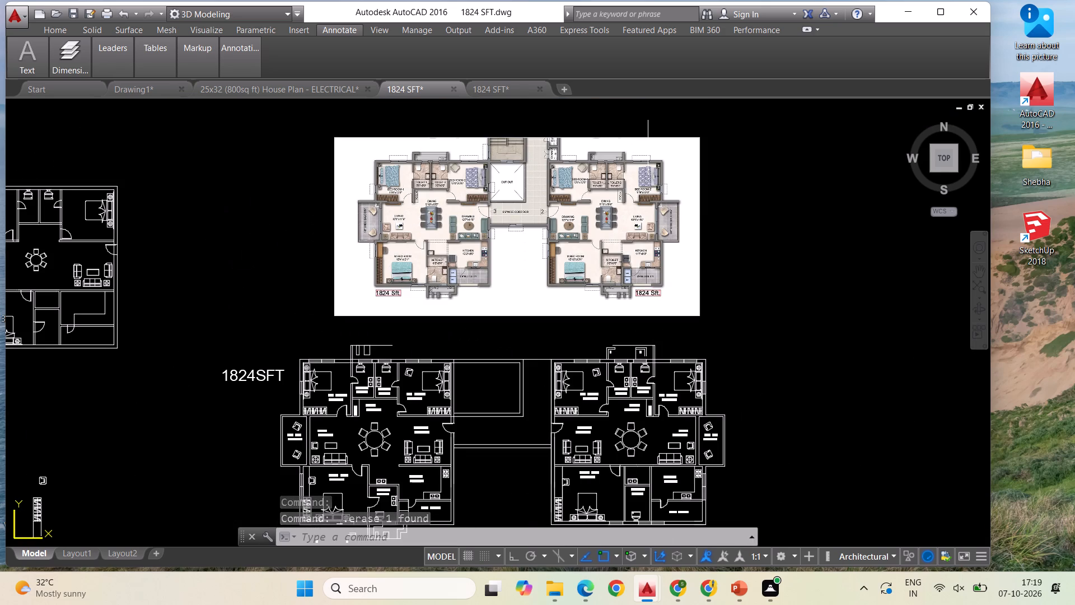
scroll(646, 334, up, 2)
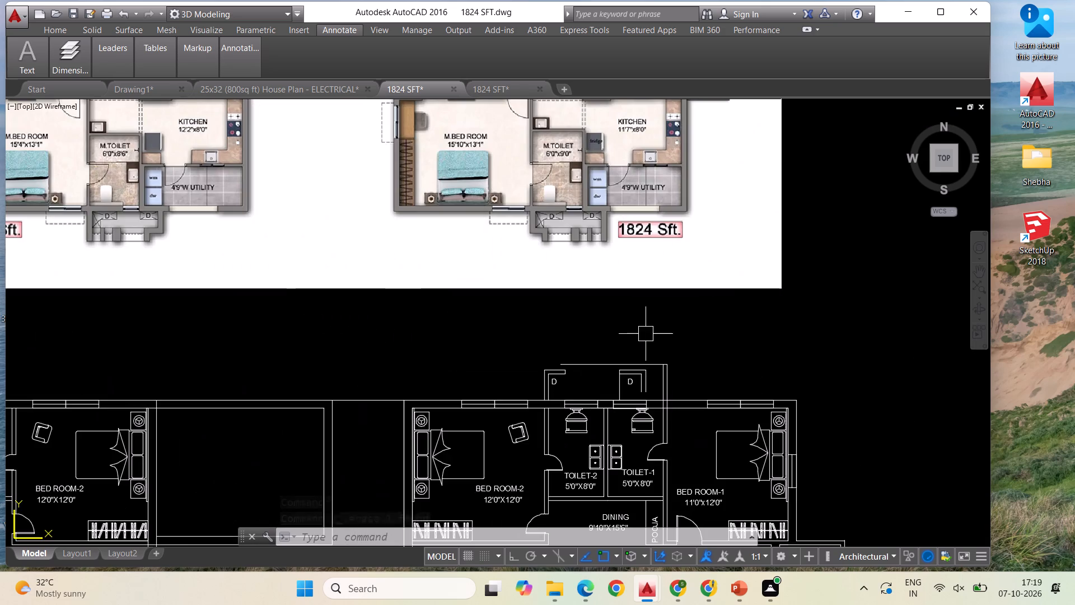
scroll(652, 392, up, 1)
click(654, 393)
click(582, 359)
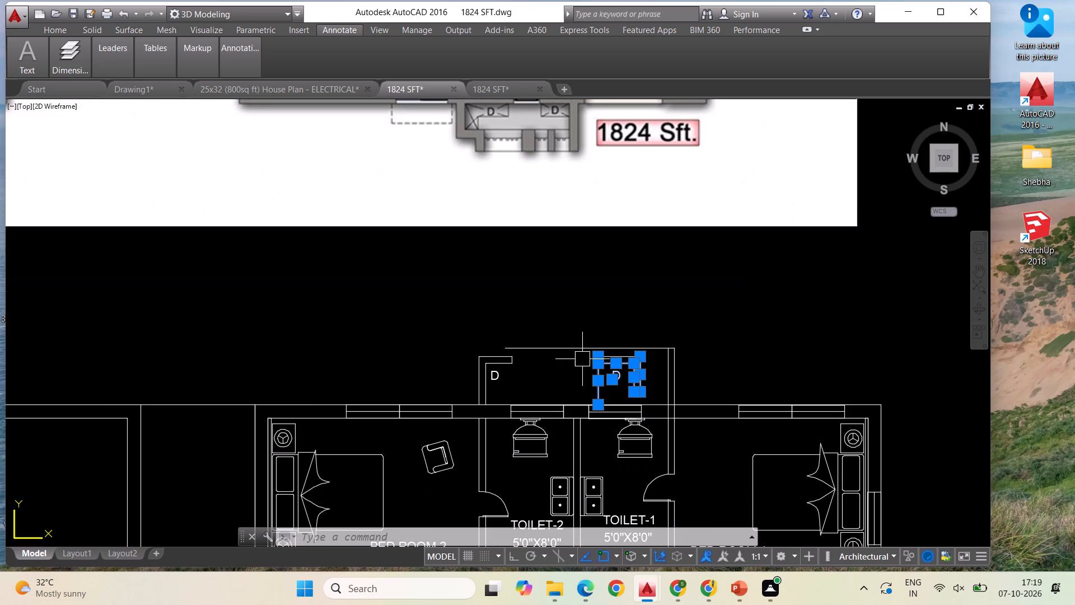
key(Delete)
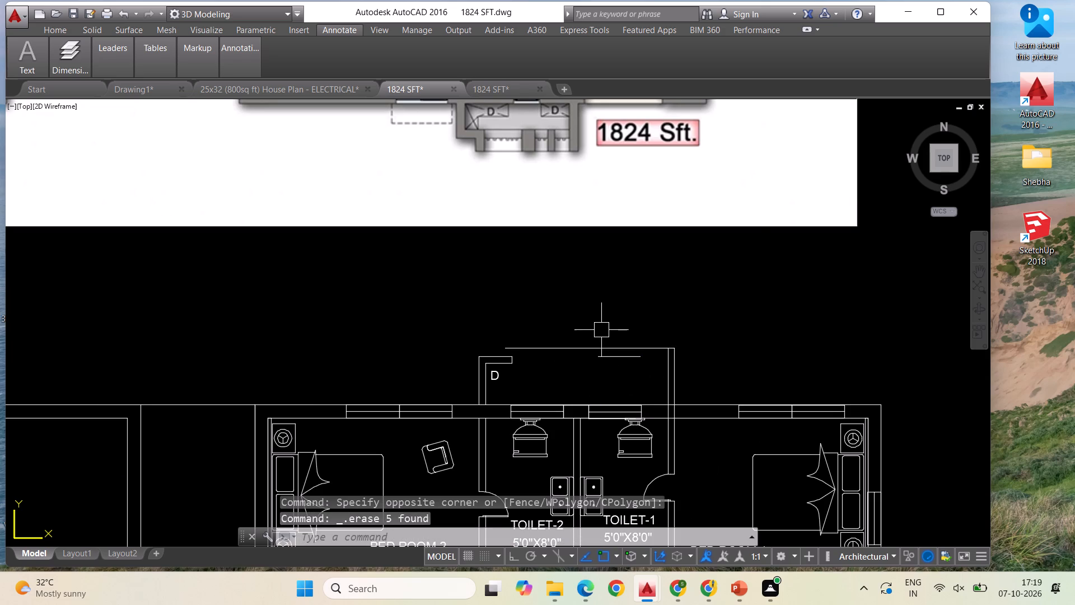
scroll(601, 330, down, 3)
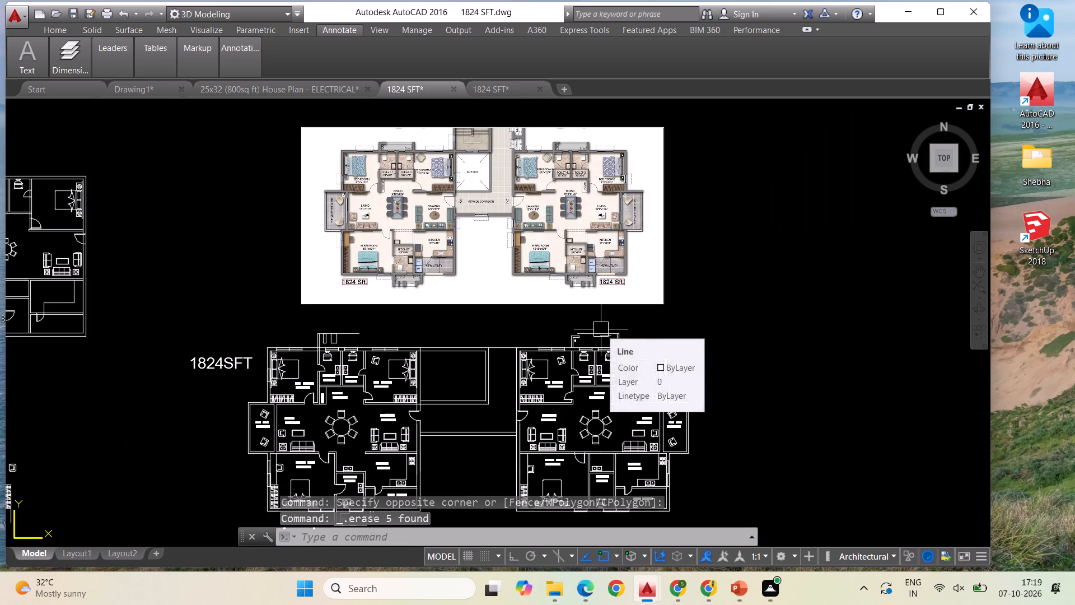
scroll(628, 342, up, 2)
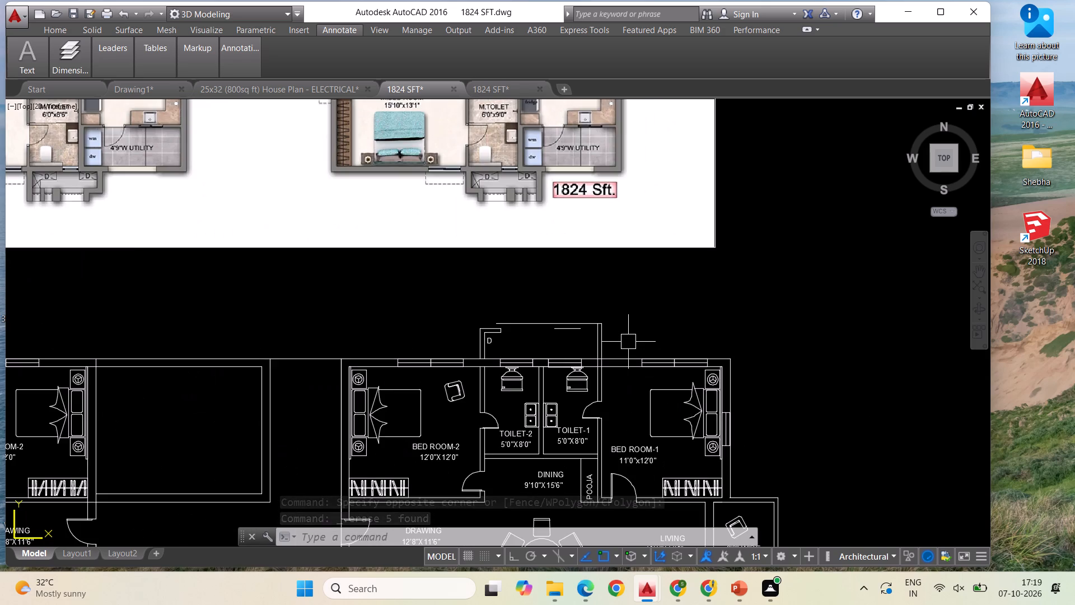
click(573, 334)
key(Delete)
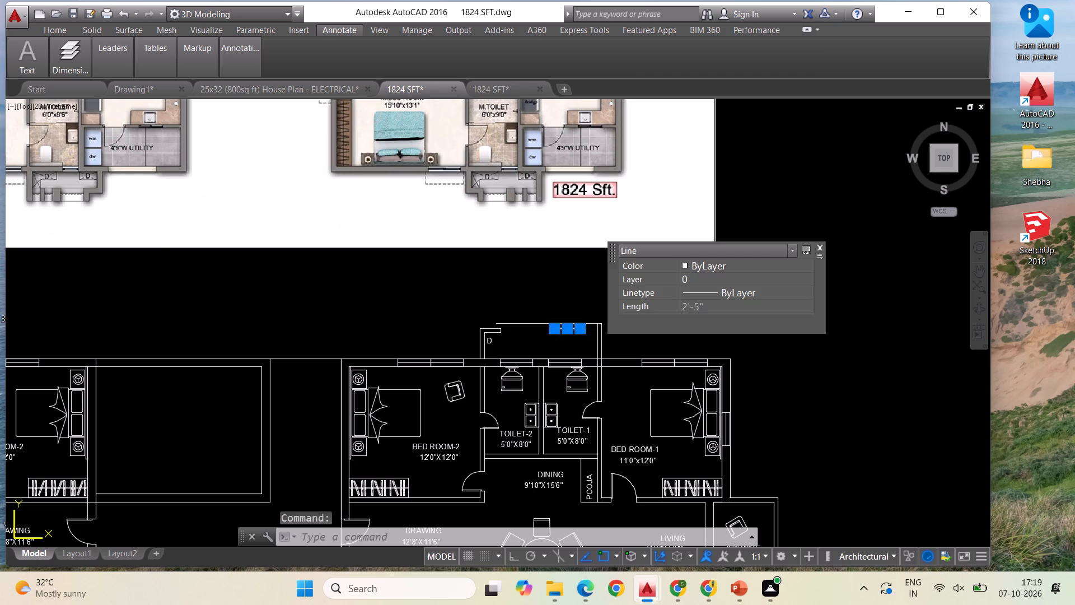
Move the toilet projection's long outer line so its free end meets the upper corner of the remaining D duct piece.
click(559, 319)
right_click(559, 349)
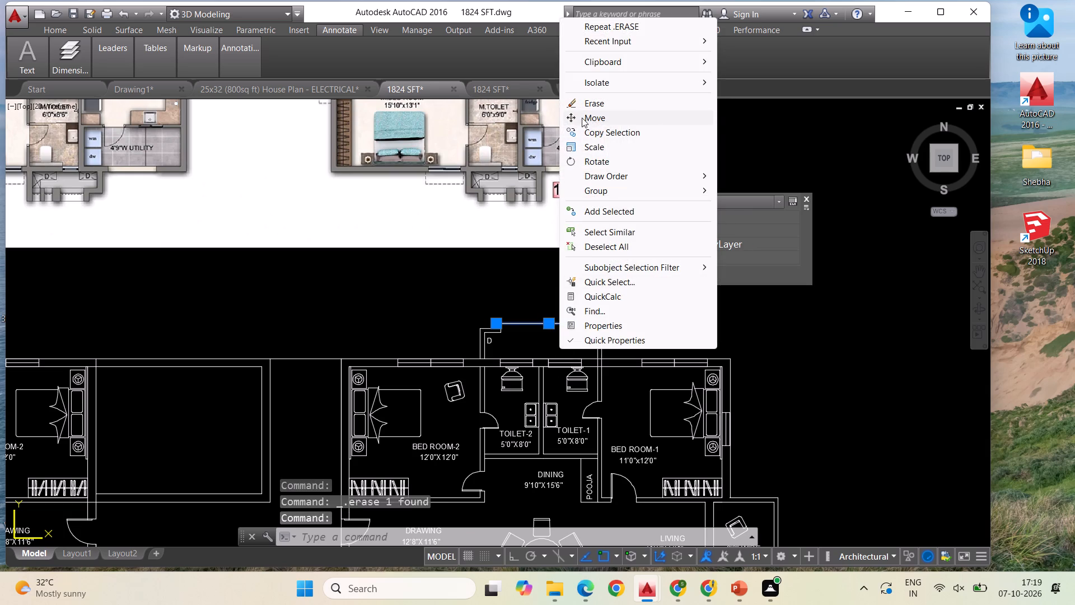
click(584, 115)
scroll(501, 314, up, 2)
click(492, 339)
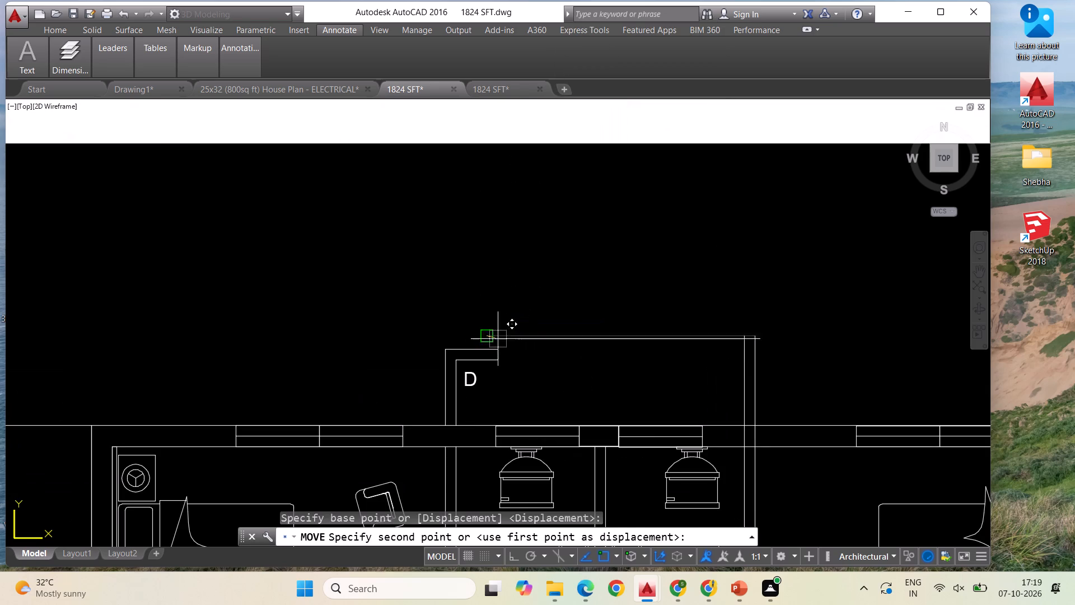
click(502, 350)
key(Escape)
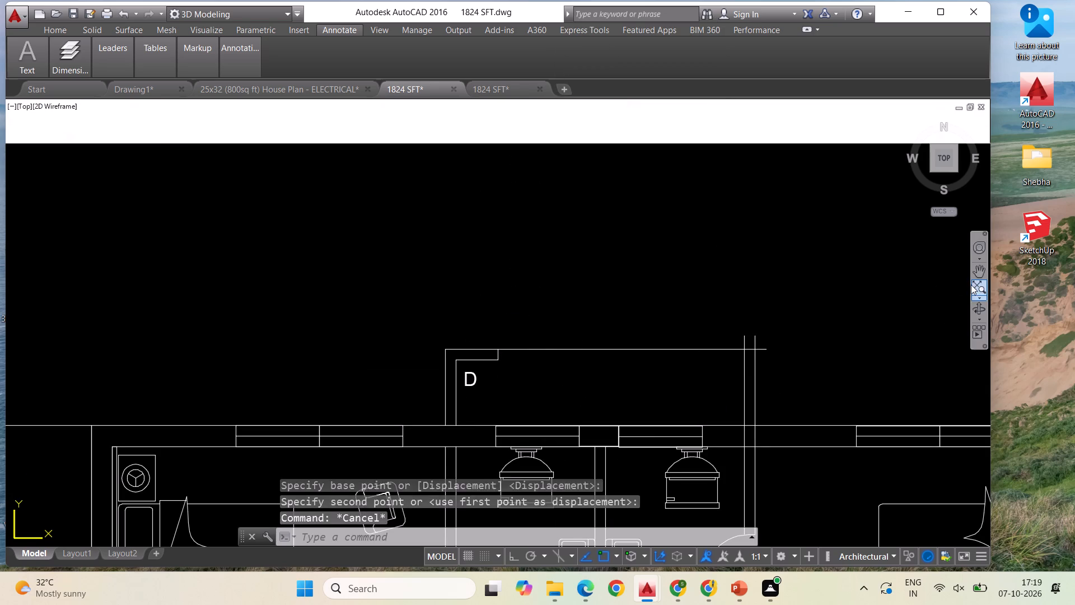
key(Escape)
Fillet the projection's long outer line with its outermost side line into a sharp corner at the BED ROOM-1 end.
key(f)
key(Return)
click(721, 351)
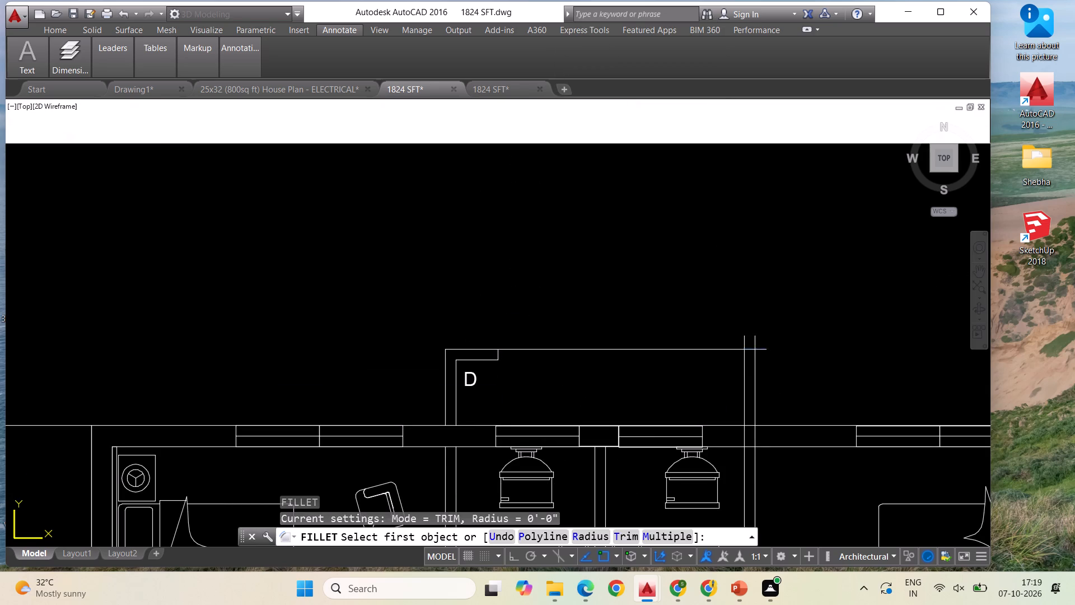
click(758, 366)
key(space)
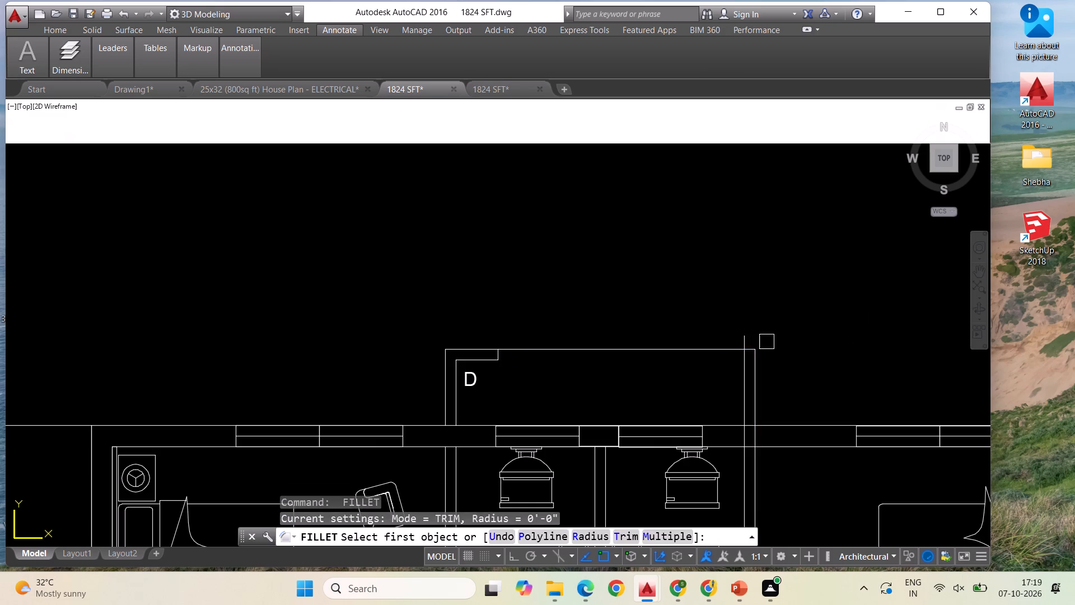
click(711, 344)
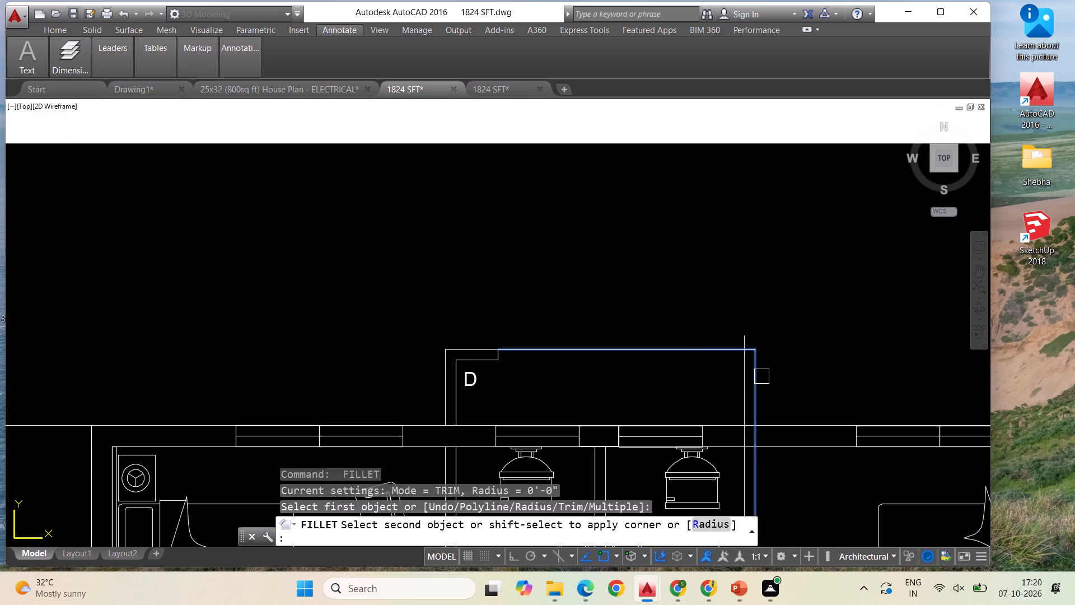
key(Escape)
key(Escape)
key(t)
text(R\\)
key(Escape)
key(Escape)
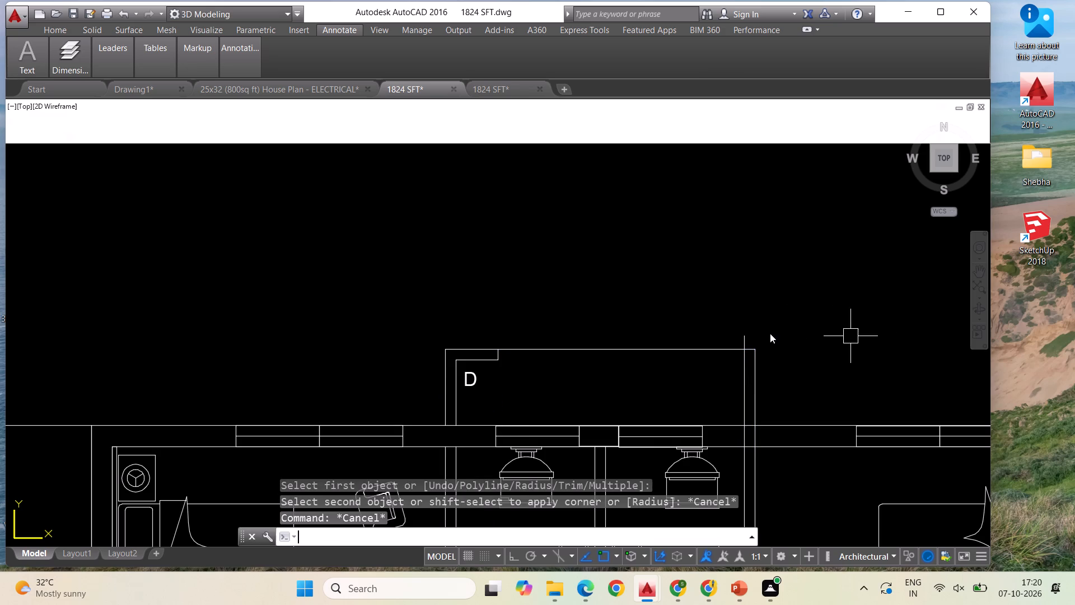
Trim the overshoot of the projection's inner side line above its outer line in the mirrored apartment and save the drawing.
text(TR)
key(Return)
key(Return)
click(739, 334)
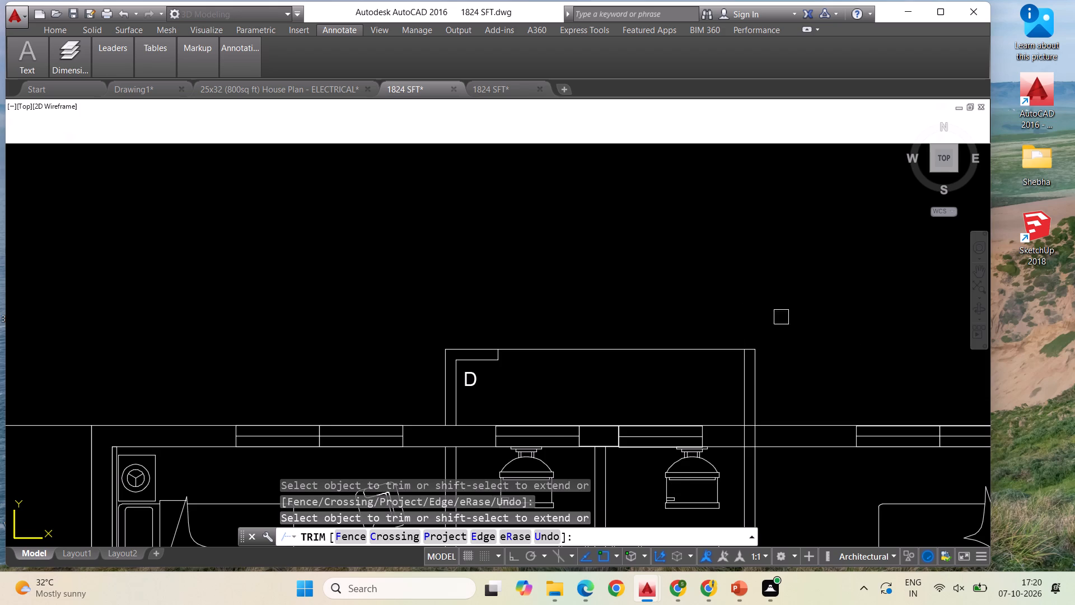
scroll(648, 306, down, 2)
key(Escape)
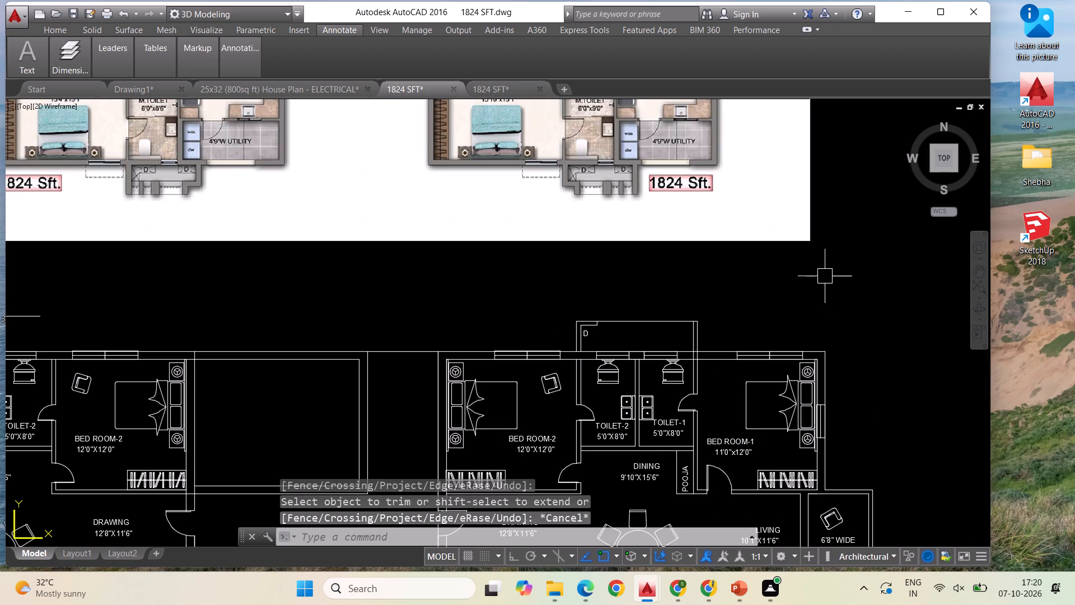
key(ctrl+s)
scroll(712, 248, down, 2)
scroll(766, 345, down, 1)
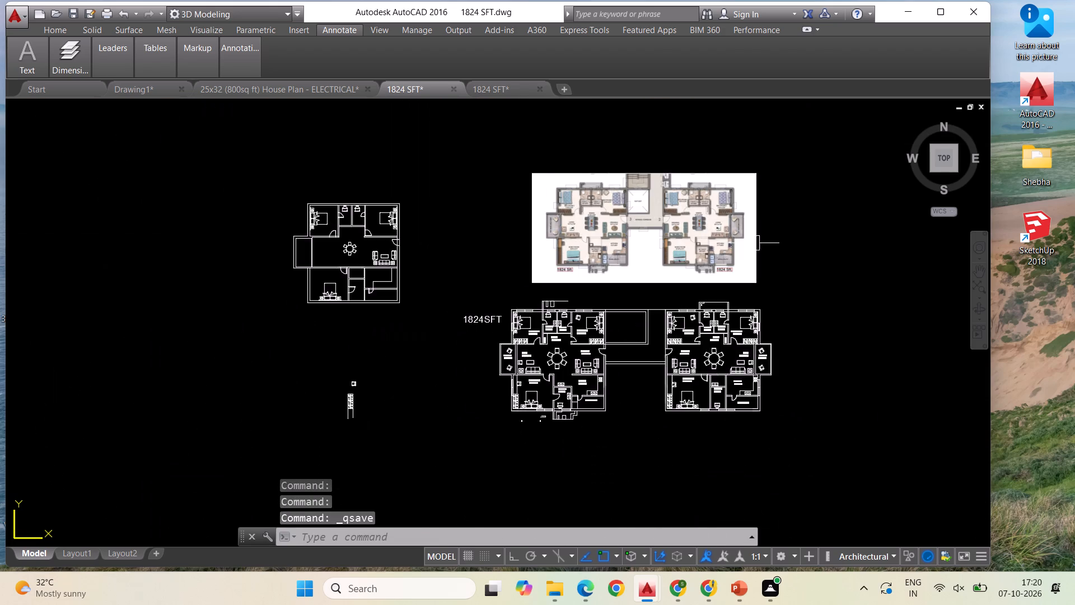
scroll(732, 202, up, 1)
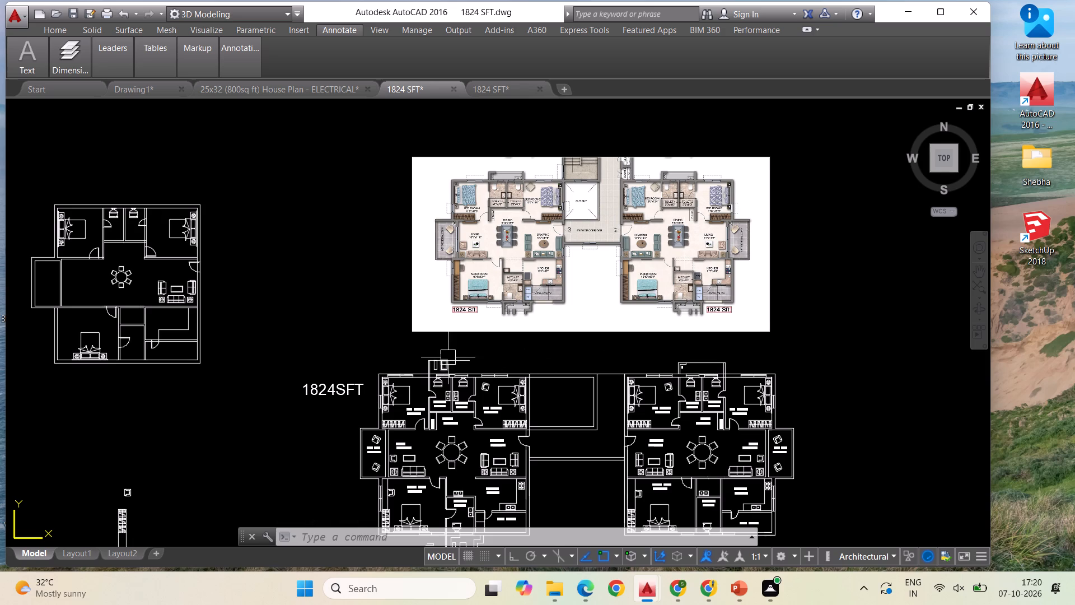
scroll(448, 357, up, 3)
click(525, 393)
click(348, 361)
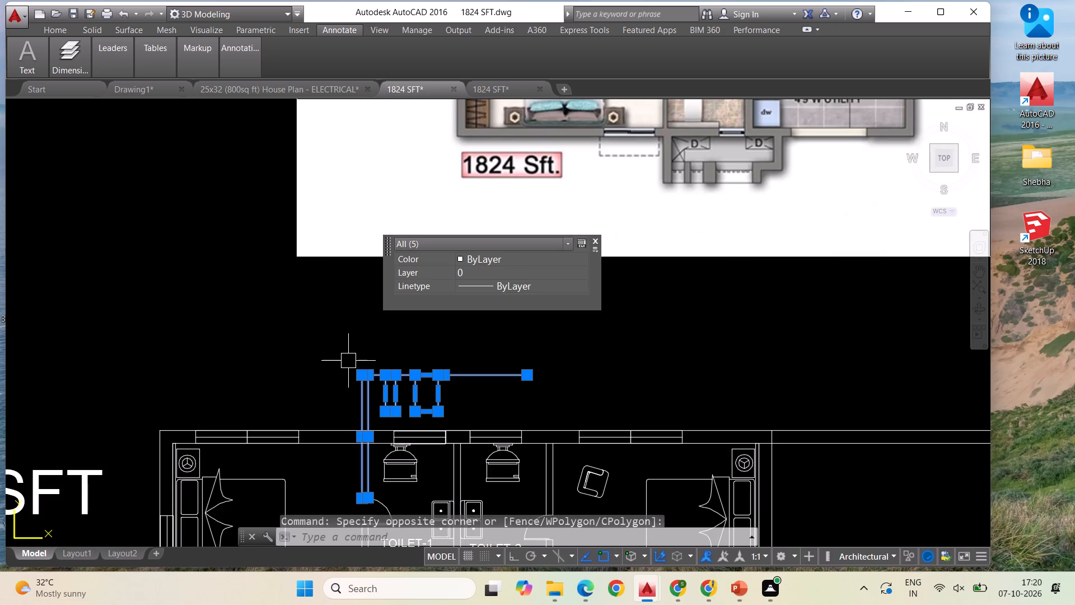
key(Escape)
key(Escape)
Trim away the side lines, stepped segments and outer line end of the old toilet projection above TOILET-1 in the original apartment.
key(t)
key(r)
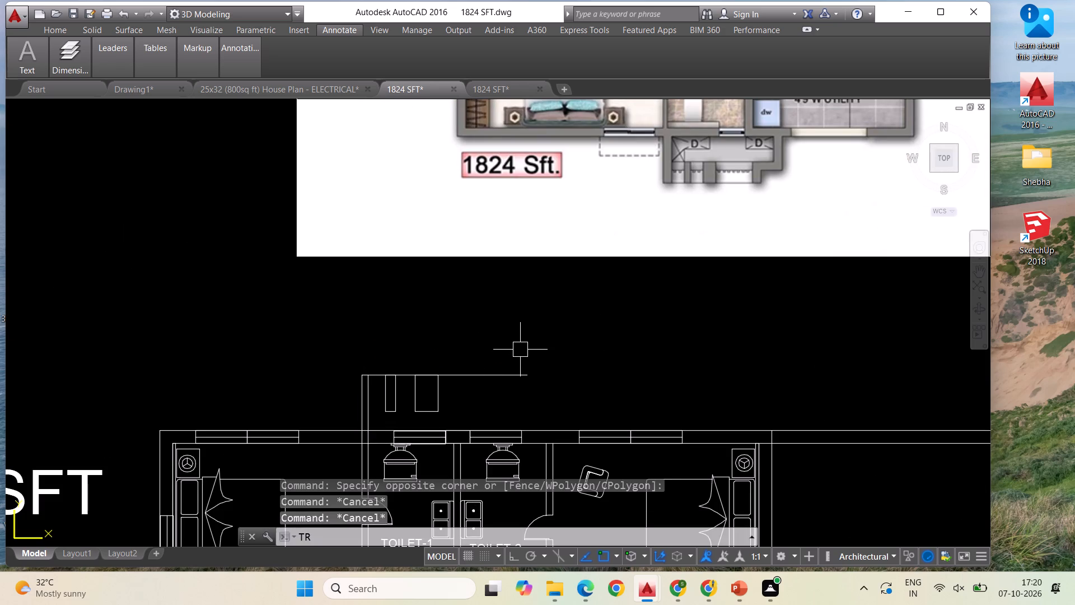
key(Return)
key(Return)
click(519, 379)
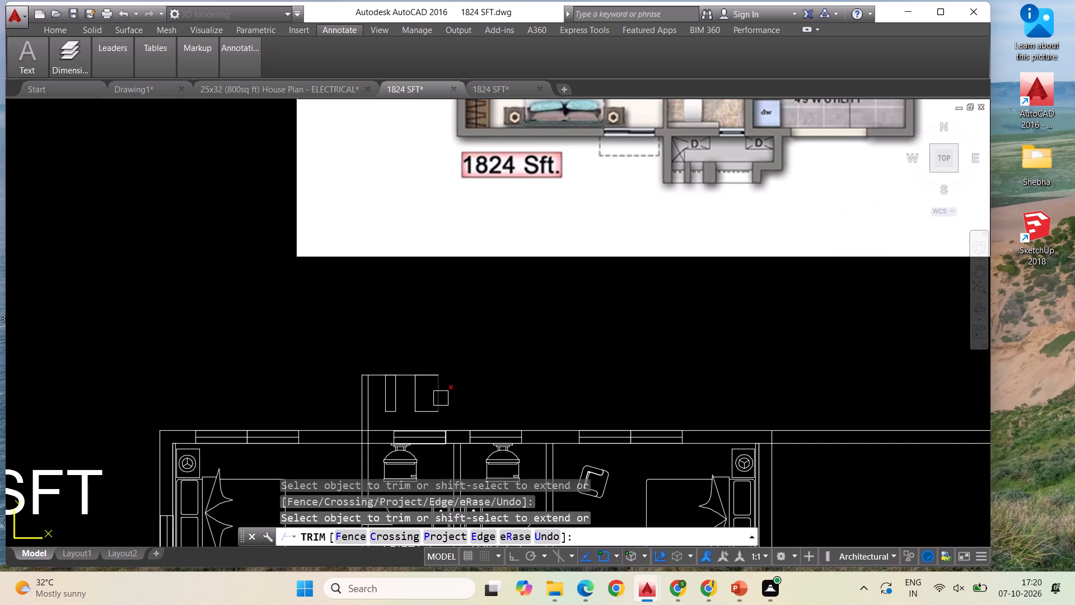
click(441, 398)
click(415, 401)
click(394, 397)
click(381, 396)
click(371, 388)
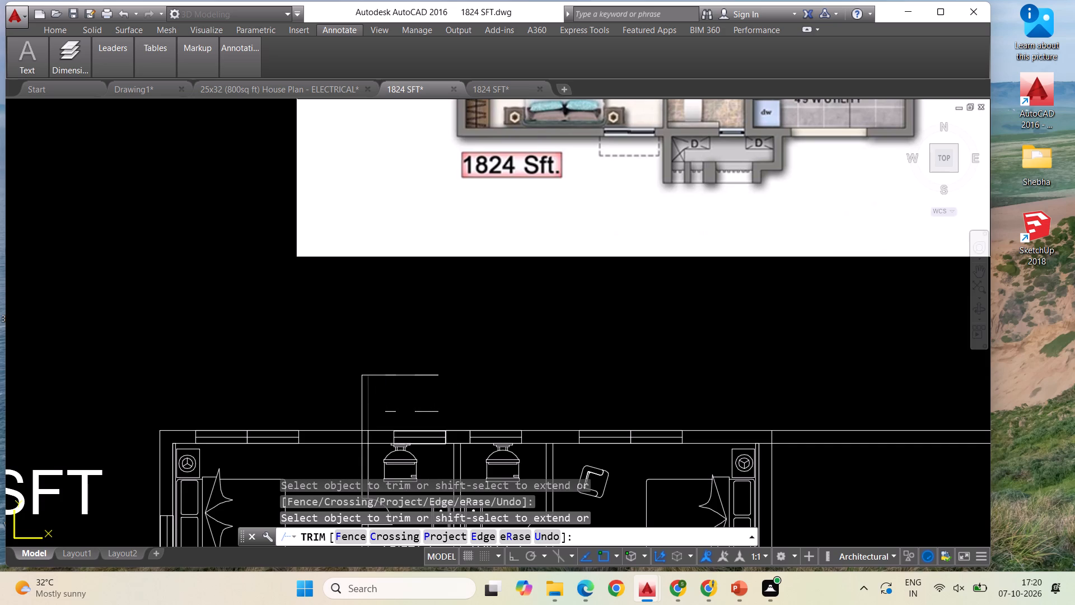
click(361, 387)
click(376, 374)
click(393, 409)
click(421, 418)
click(422, 406)
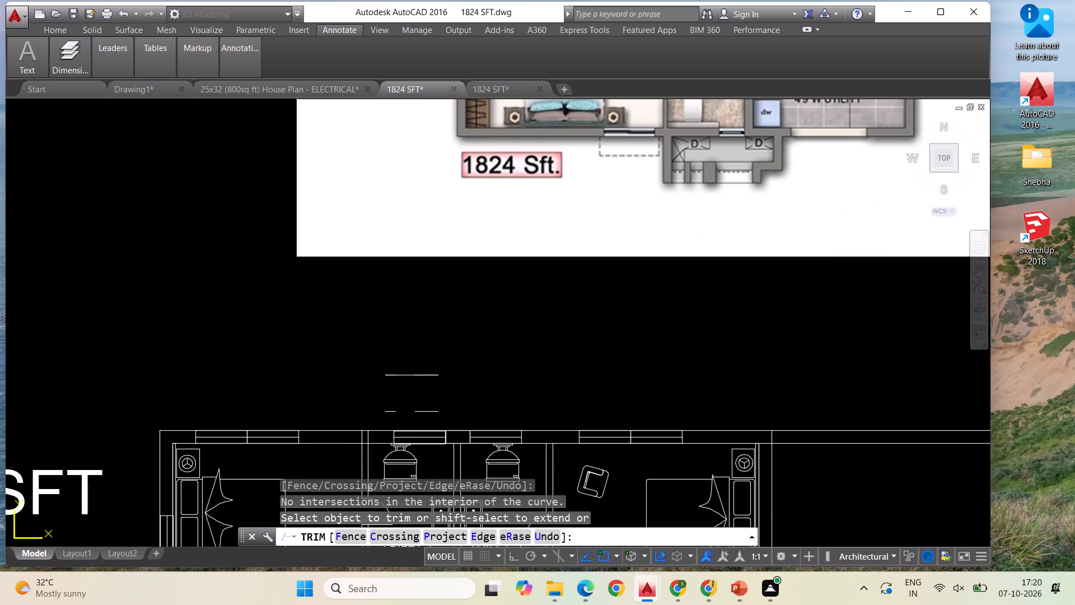
click(412, 364)
key(Escape)
Erase the leftover horizontal segments of the old toilet projection above TOILET-1 in the original apartment.
drag(470, 419, 465, 417)
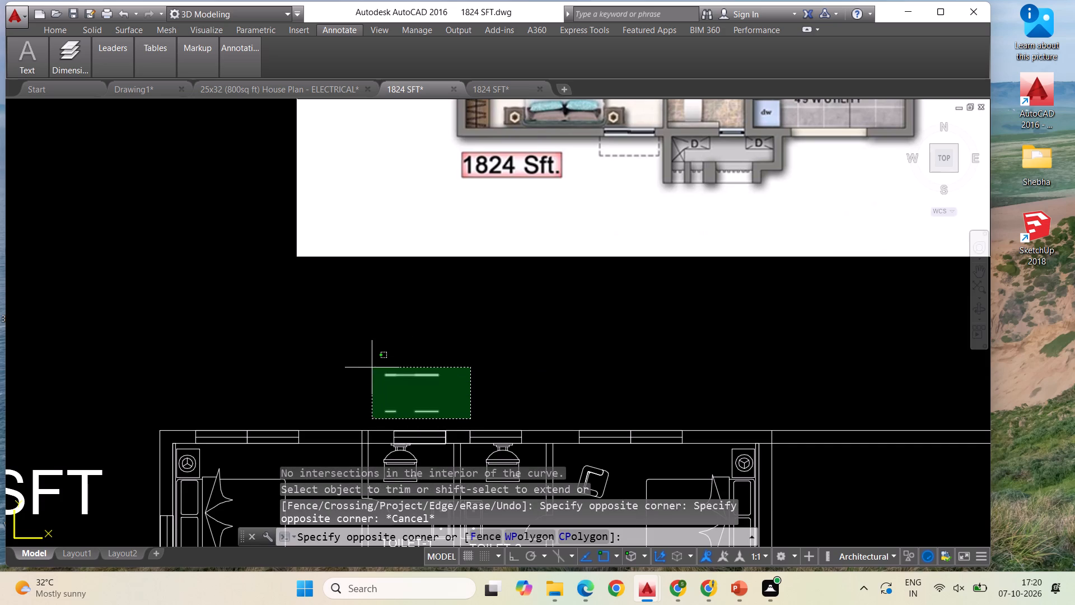
click(373, 362)
key(Delete)
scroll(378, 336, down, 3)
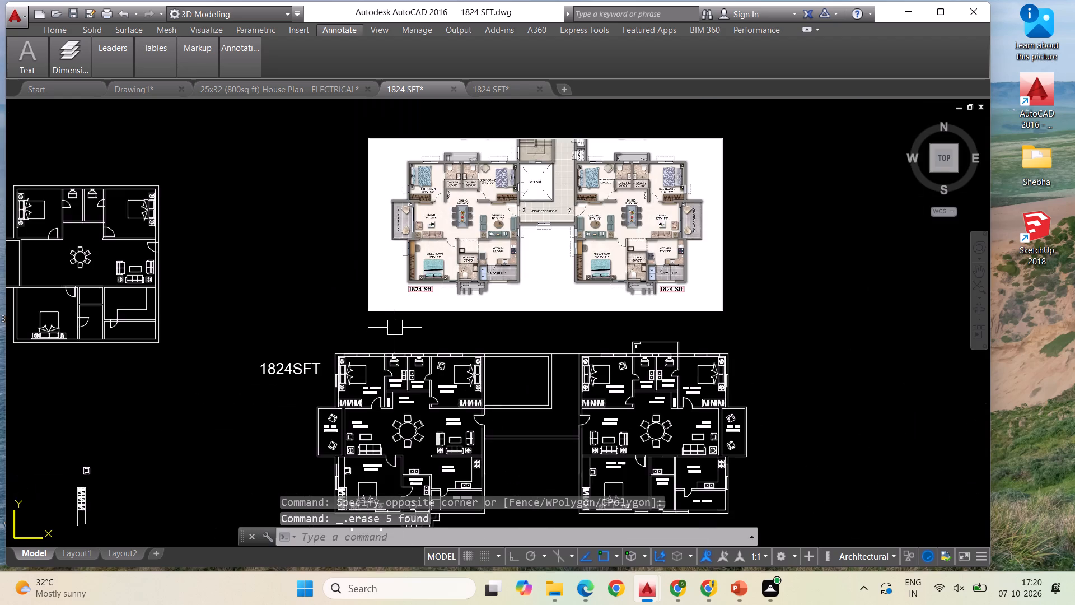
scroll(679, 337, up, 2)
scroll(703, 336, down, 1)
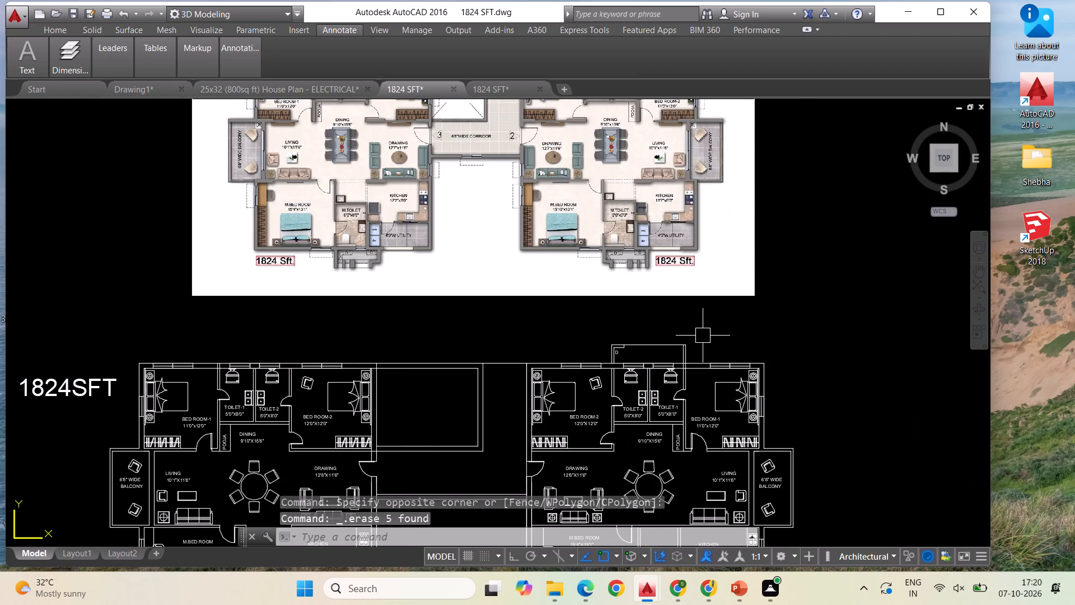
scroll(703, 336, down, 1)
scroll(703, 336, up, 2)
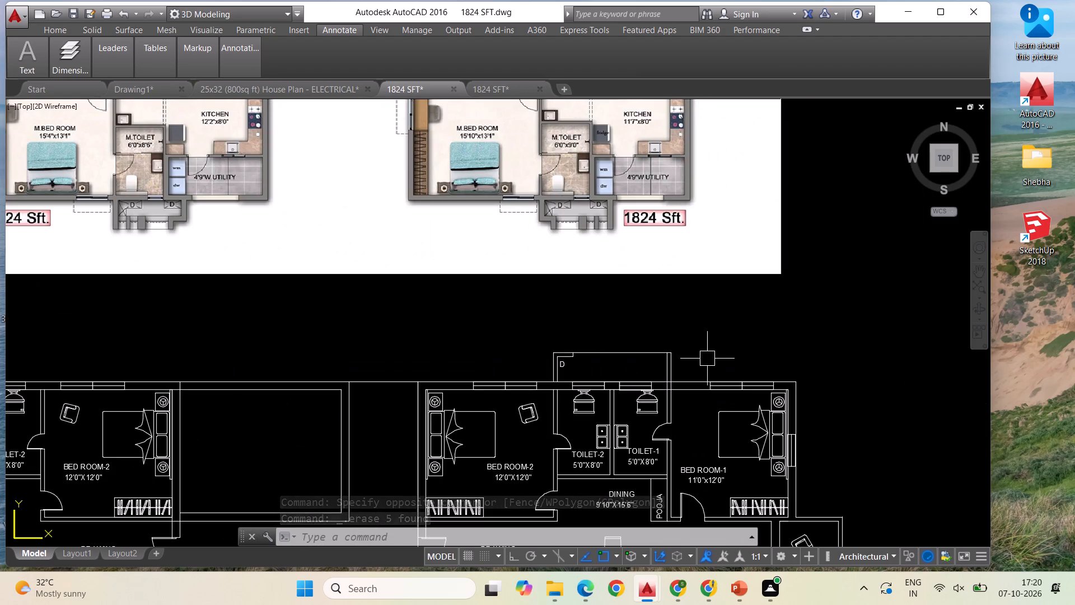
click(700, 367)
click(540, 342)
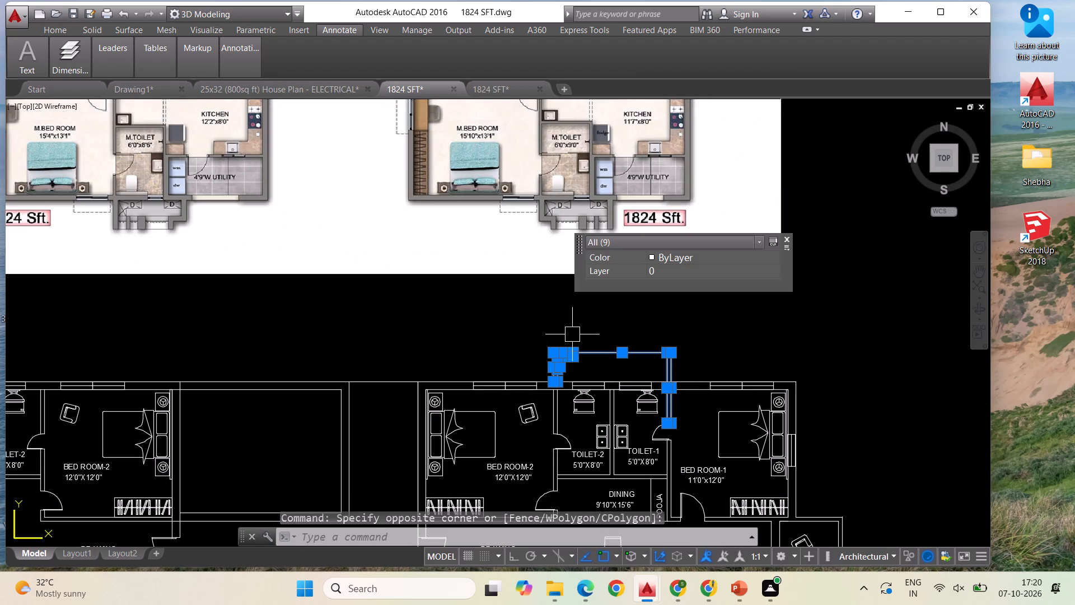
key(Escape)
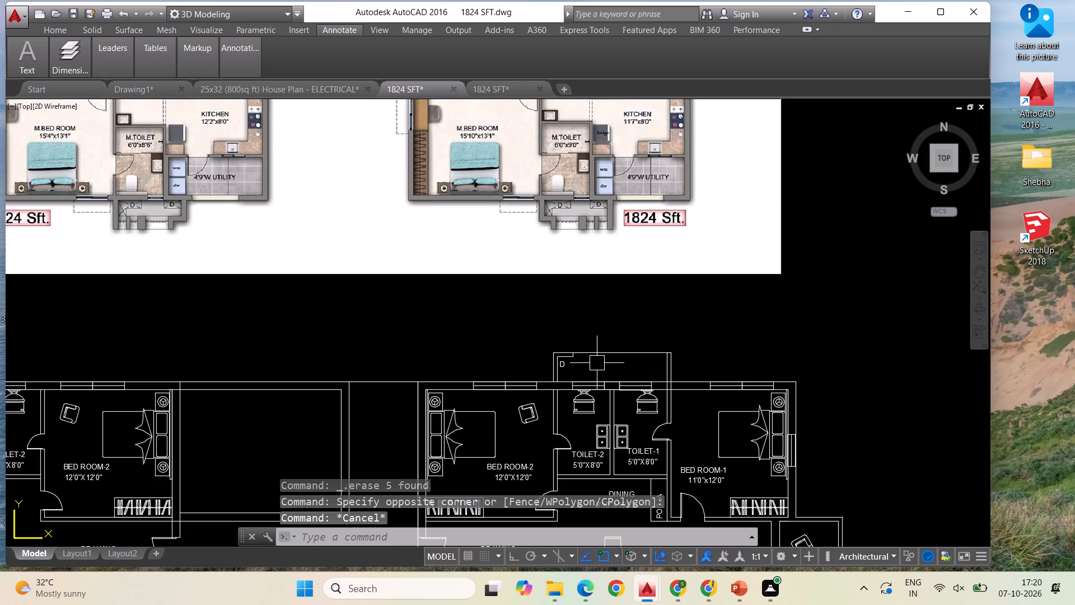
Copy the mirrored apartment's D duct piece, label and long outer line to the TOILET-1 wall corner of the original apartment.
click(599, 367)
click(540, 336)
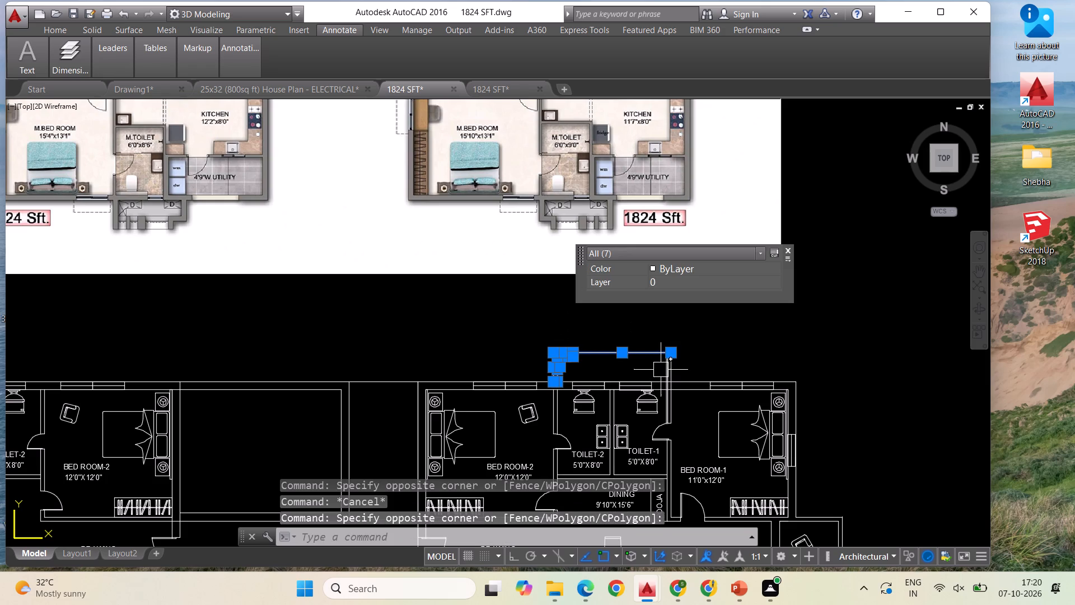
right_click(737, 341)
click(786, 147)
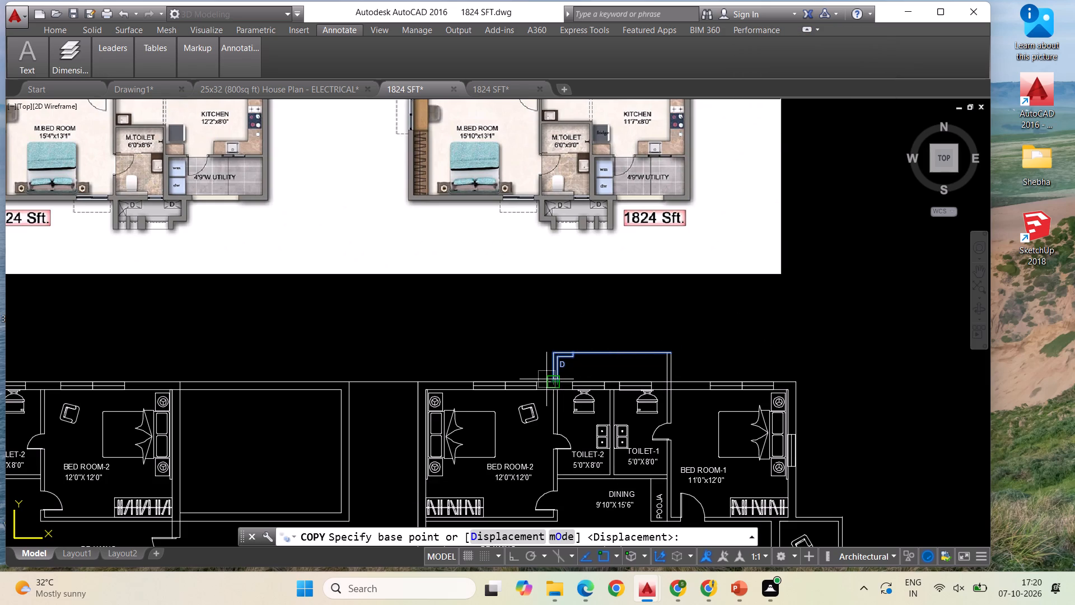
click(550, 379)
scroll(698, 355, down, 1)
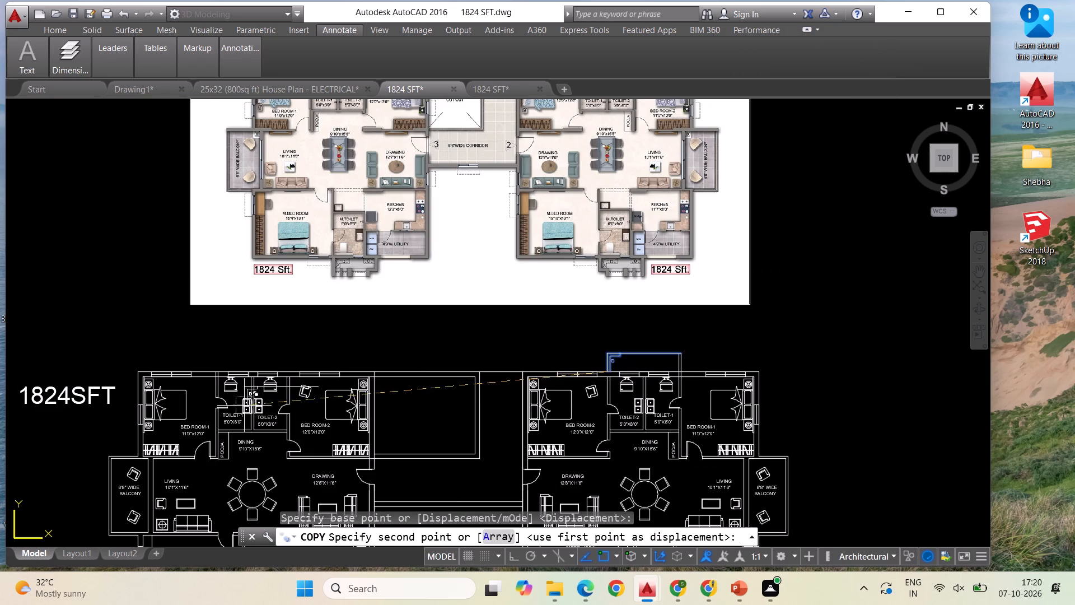
scroll(208, 380, up, 2)
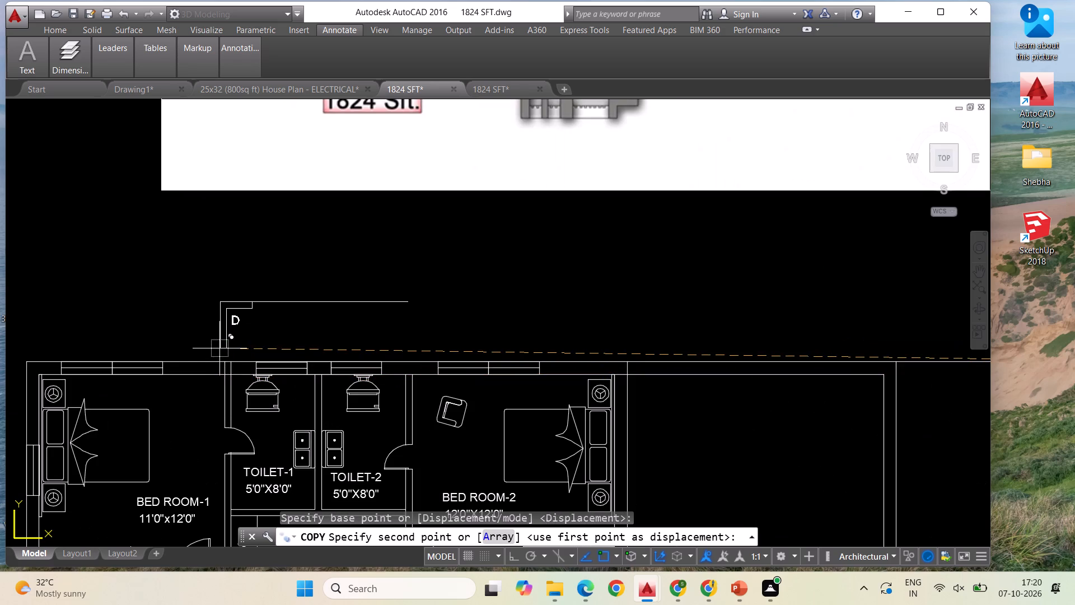
scroll(226, 354, up, 3)
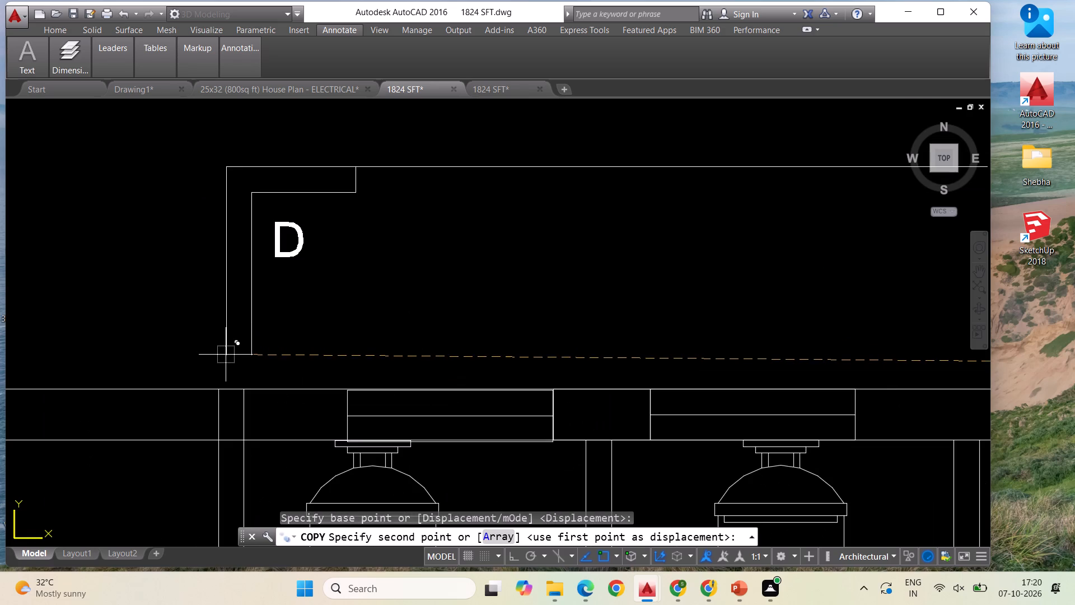
click(217, 385)
key(Escape)
scroll(283, 331, down, 1)
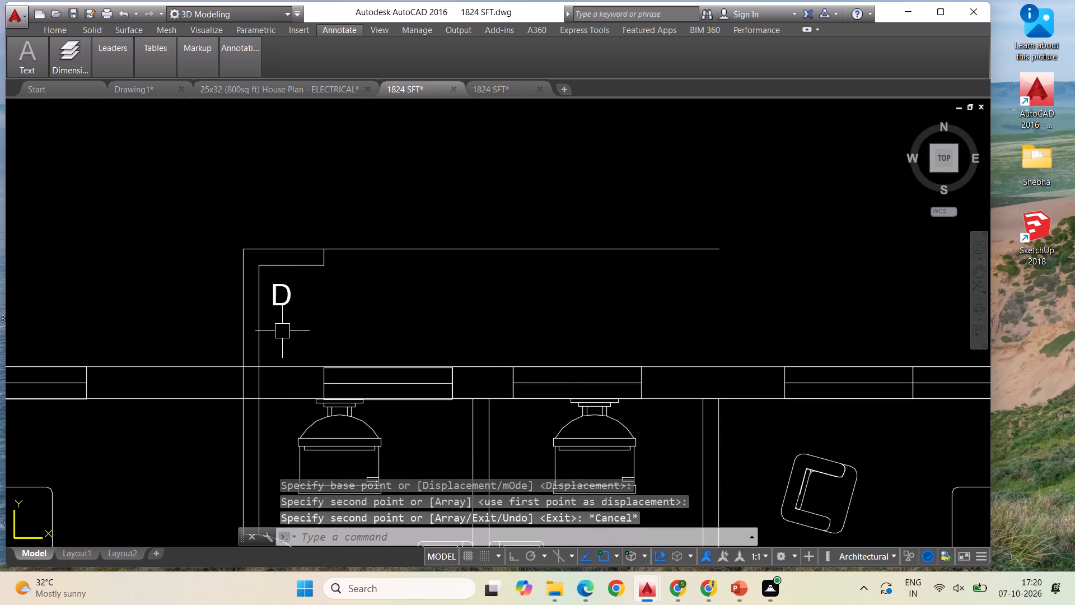
scroll(282, 329, down, 1)
key(Escape)
key(Escape)
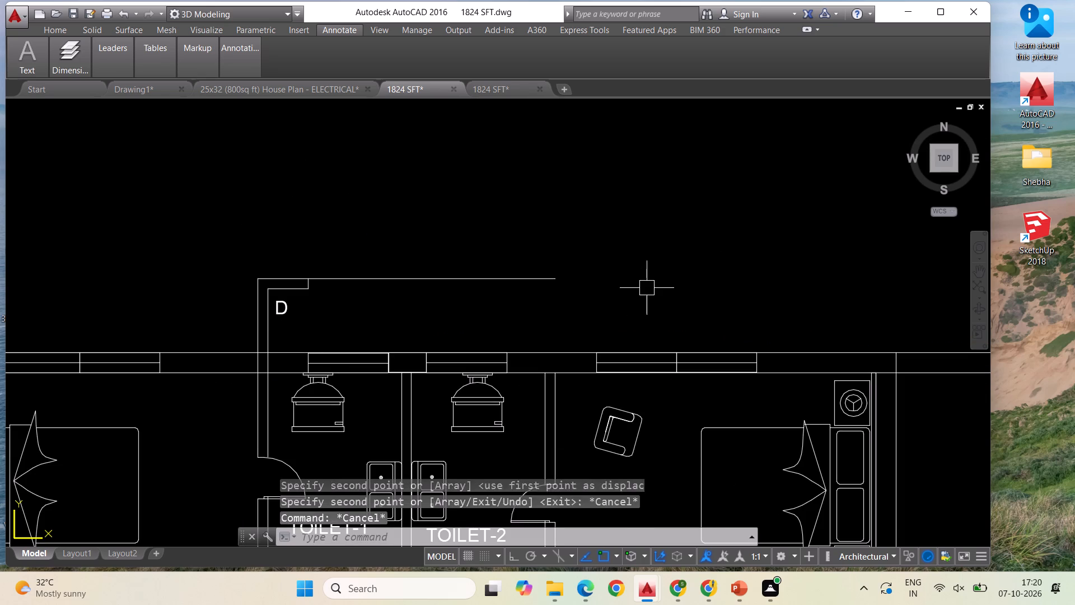
Extend both wall lines between TOILET-2 and BED ROOM-2 up to the original apartment's projection outer line and save the drawing.
text(EX)
key(space)
key(space)
click(552, 395)
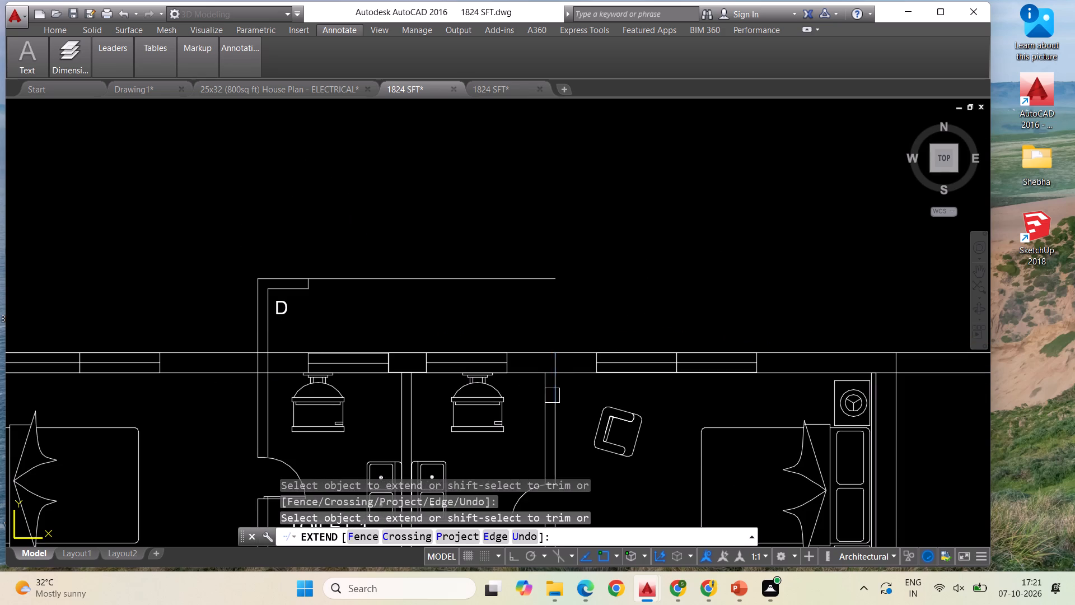
click(557, 378)
click(558, 403)
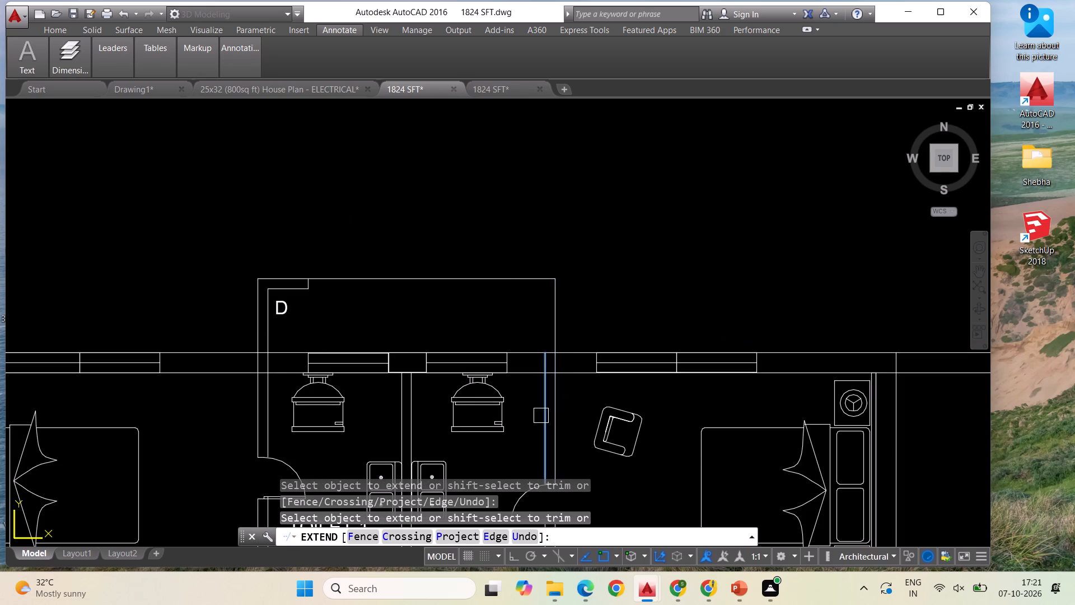
click(541, 416)
click(543, 406)
scroll(615, 295, down, 2)
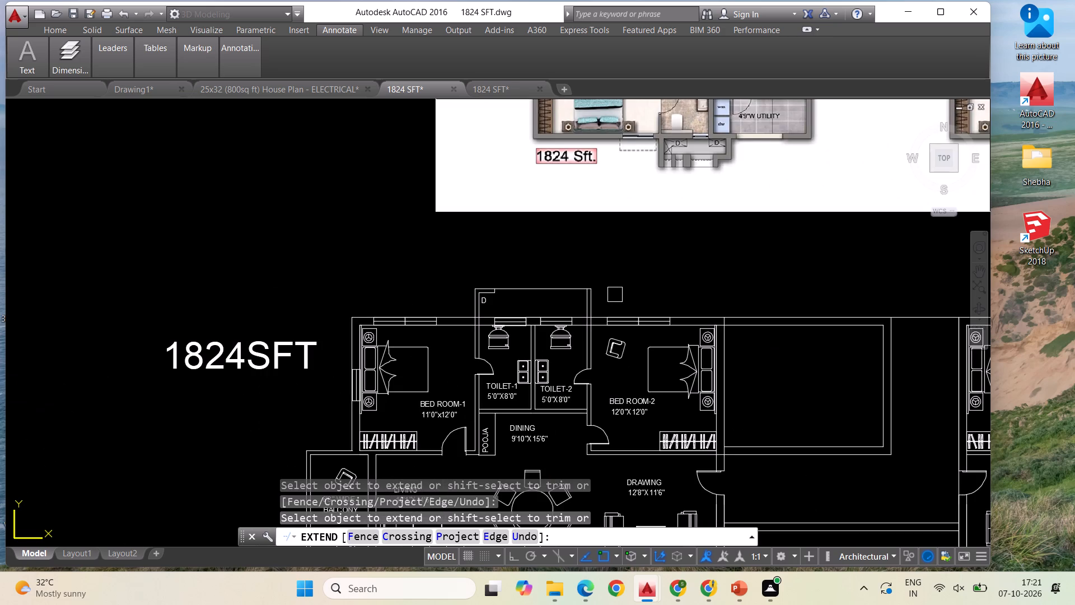
key(ctrl+s)
Copy the D label to the opposite end of the toilet projection in both the mirrored and the original apartment.
scroll(569, 285, down, 1)
scroll(513, 321, down, 2)
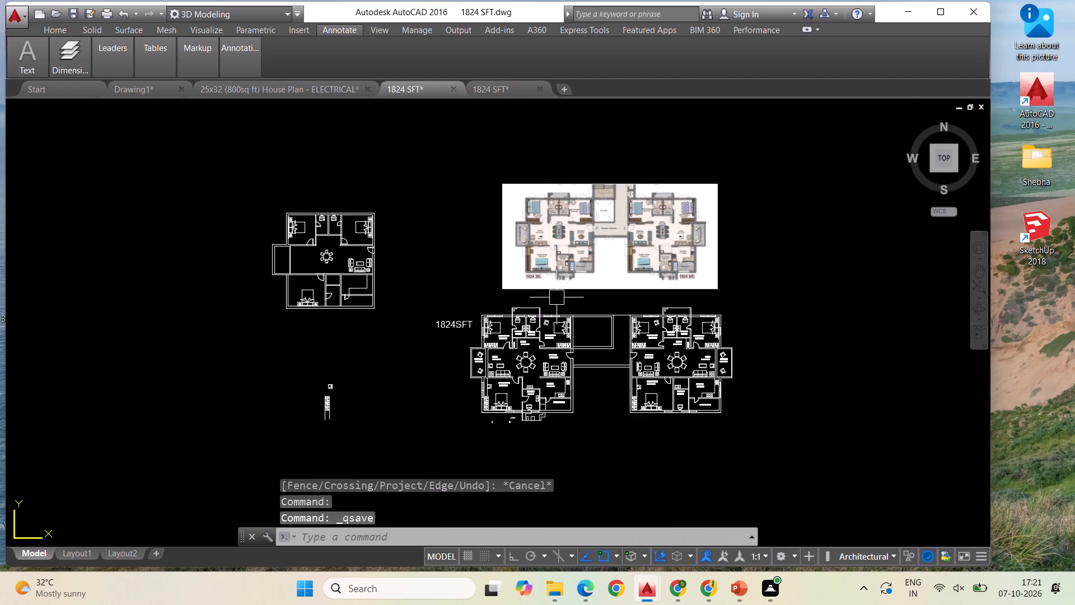
scroll(551, 297, up, 1)
scroll(750, 298, up, 2)
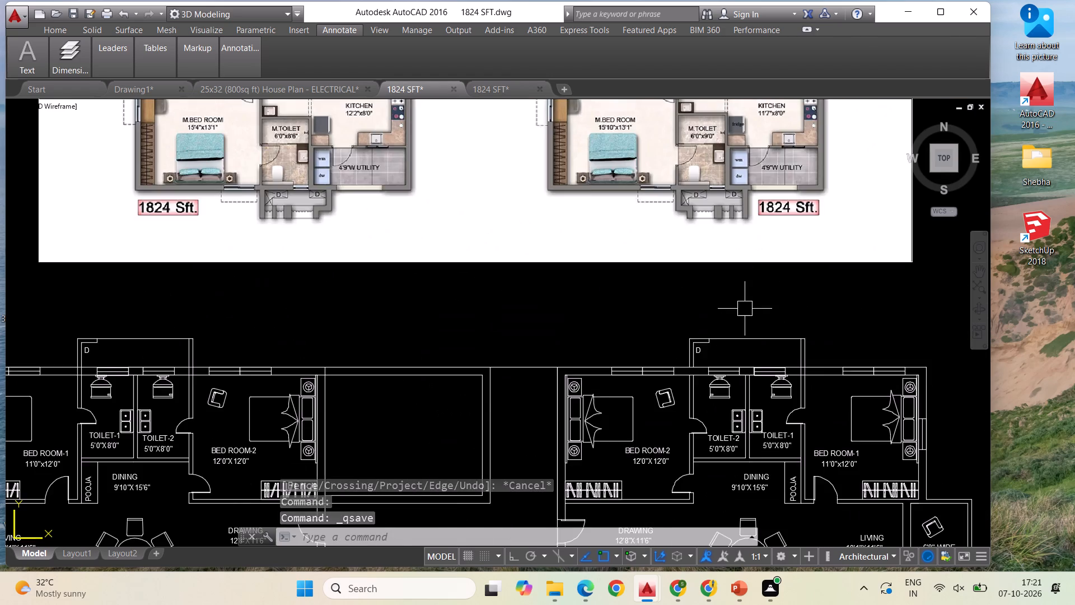
scroll(727, 333, up, 1)
click(682, 369)
right_click(682, 369)
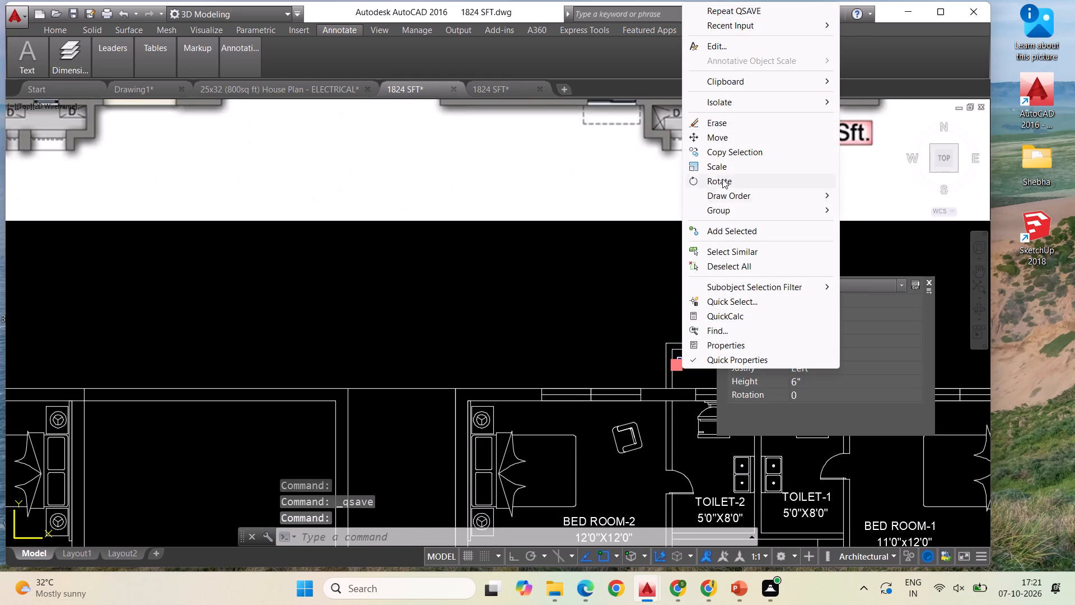
click(727, 150)
click(684, 359)
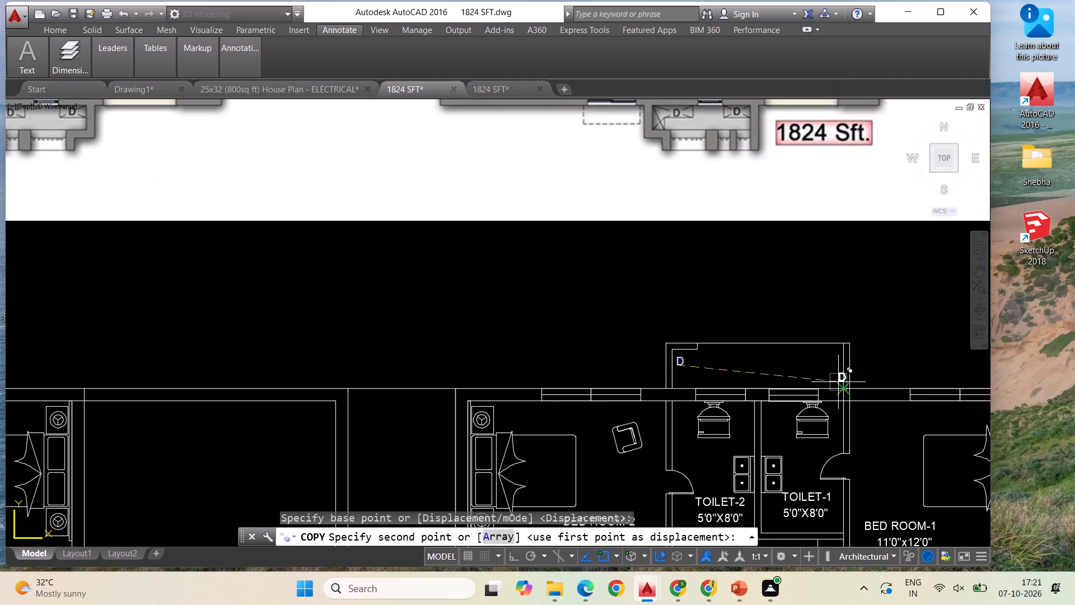
click(834, 384)
scroll(865, 323, down, 3)
scroll(643, 346, up, 3)
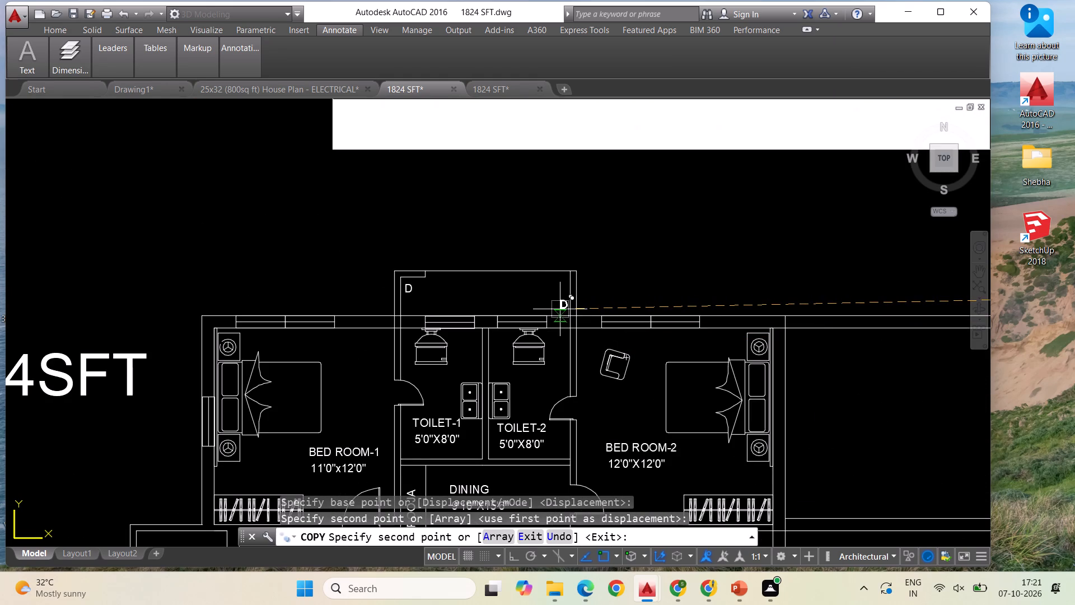
click(560, 309)
key(Escape)
Erase the two stray D labels and the leftover line segments below the original apartment's M.BED ROOM.
scroll(469, 229, down, 4)
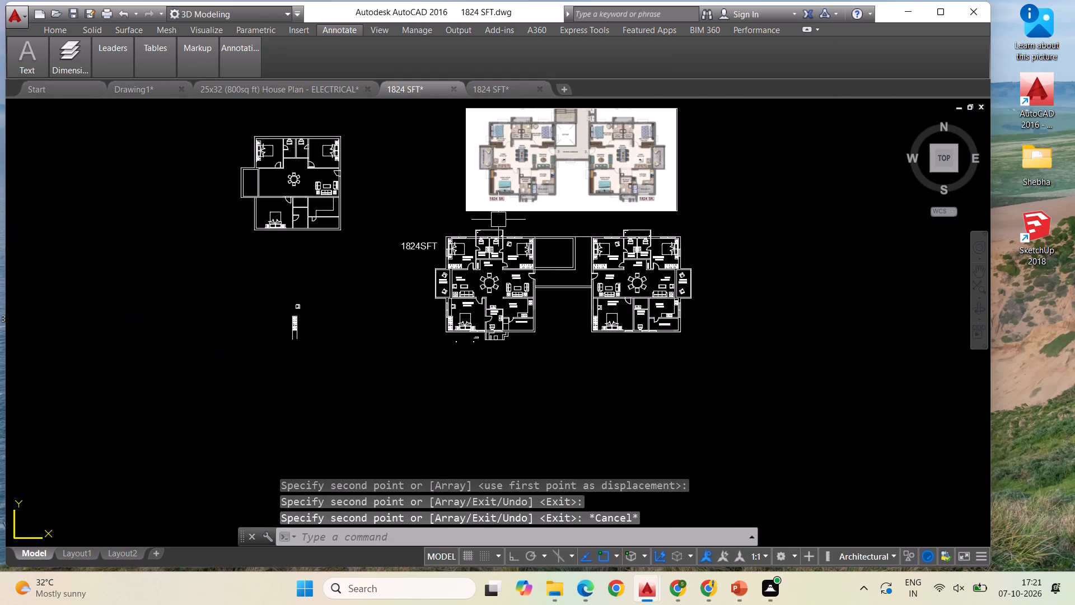
scroll(507, 359, up, 2)
scroll(428, 313, up, 1)
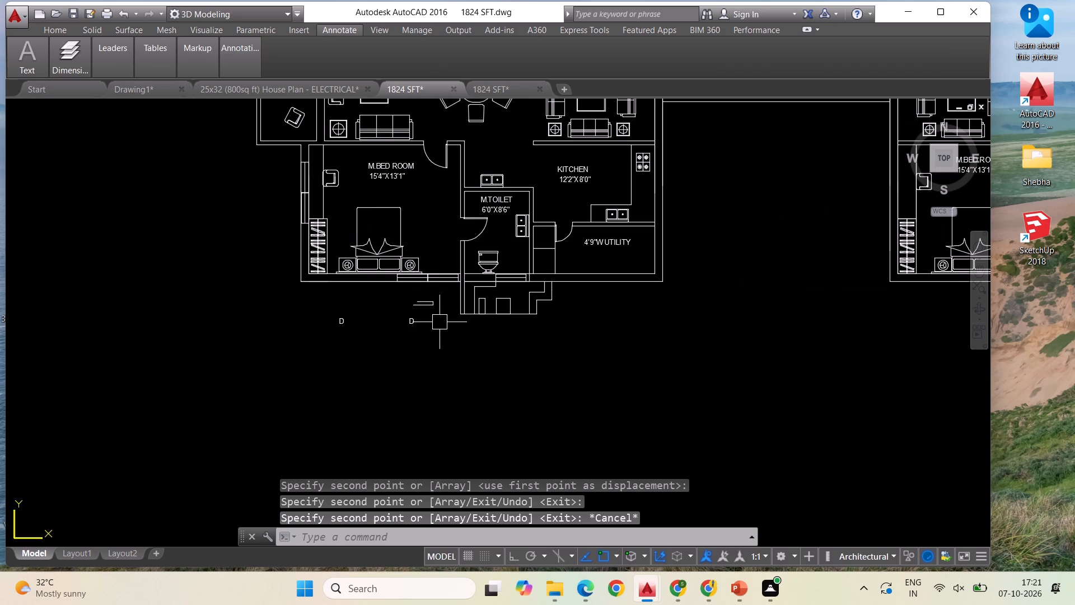
click(440, 334)
click(317, 300)
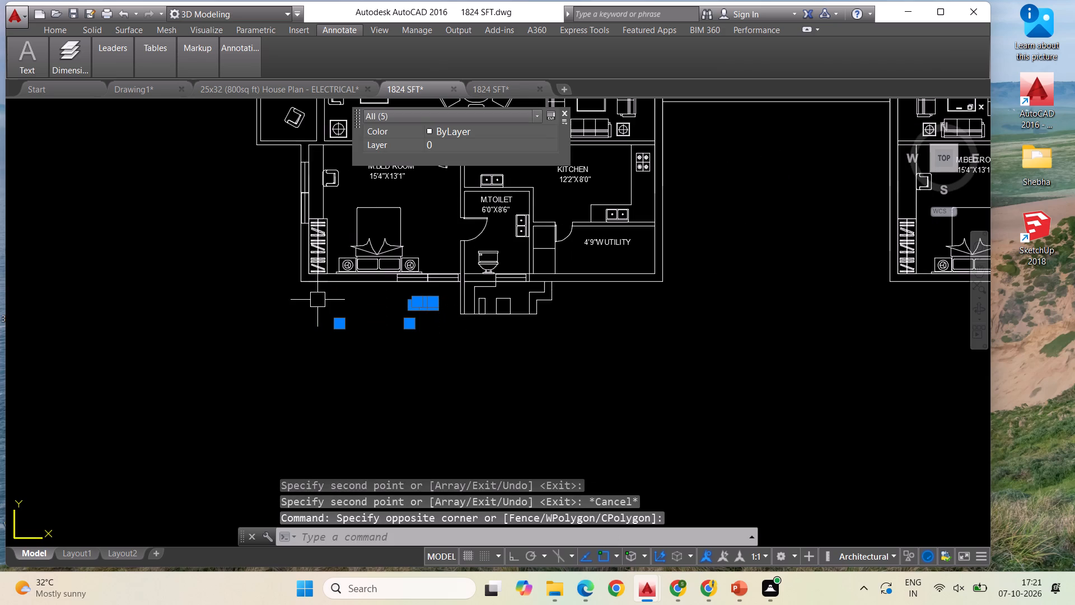
key(Delete)
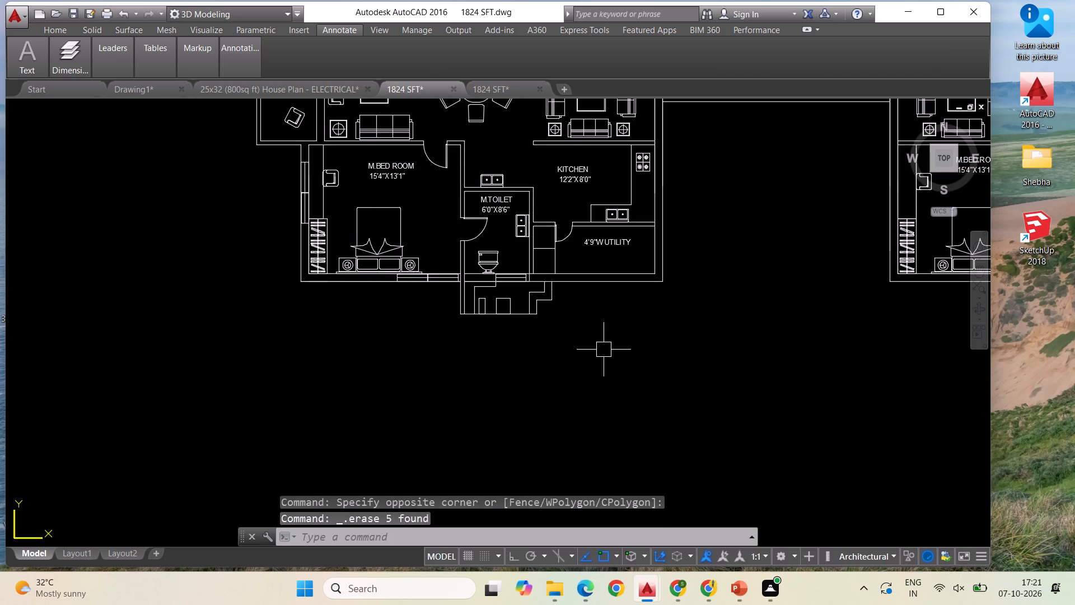
scroll(556, 336, down, 2)
scroll(573, 339, up, 1)
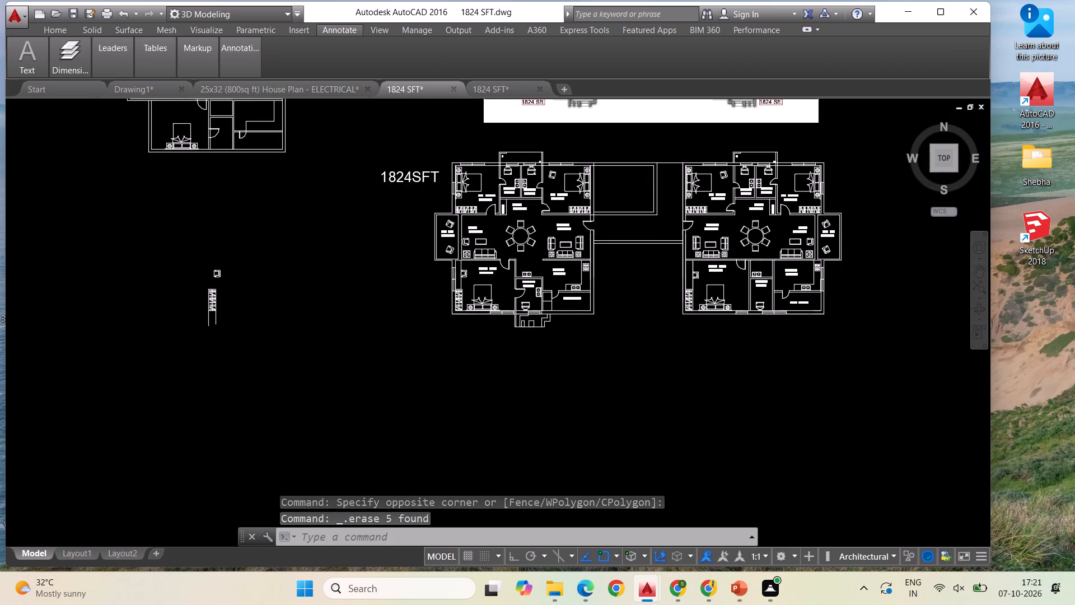
Copy the stepped projection outline with its small boxes to below the M.TOILET of the apartment with the 11'7"X8'0" kitchen.
scroll(573, 339, up, 1)
click(582, 332)
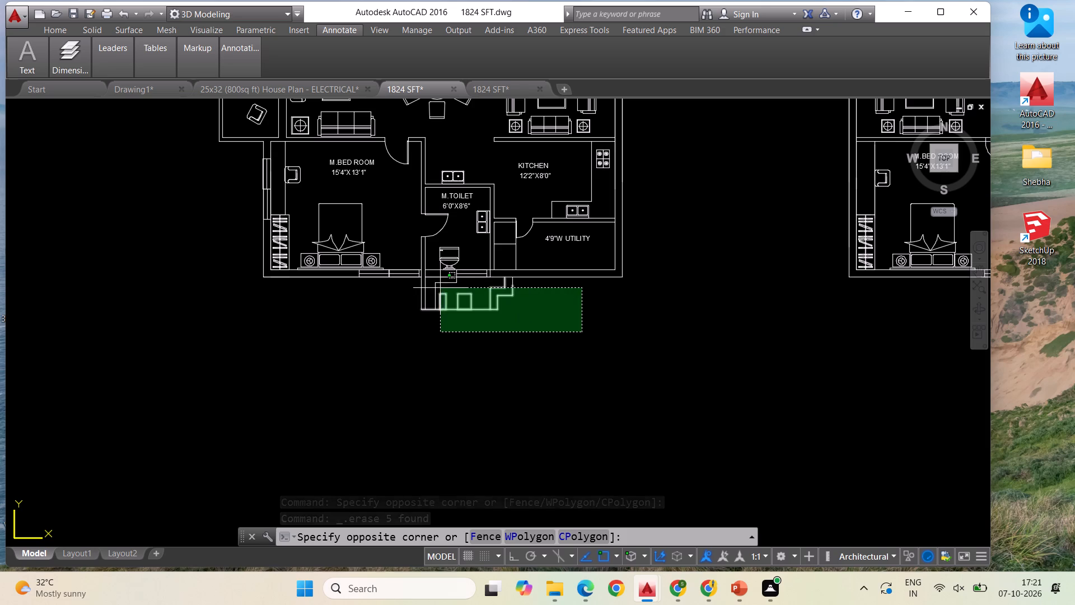
click(433, 283)
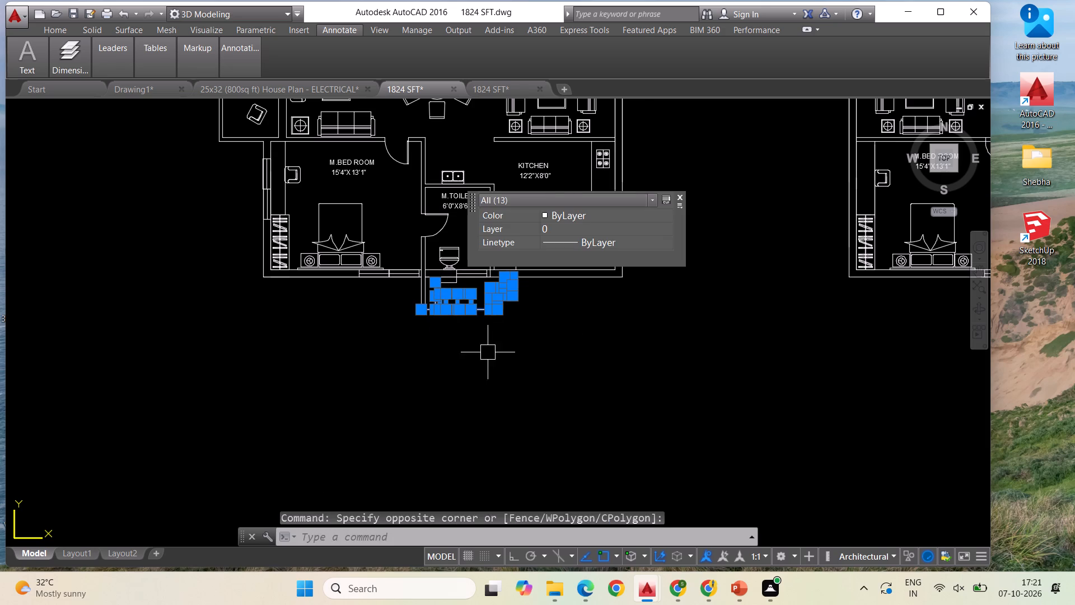
right_click(488, 352)
click(529, 162)
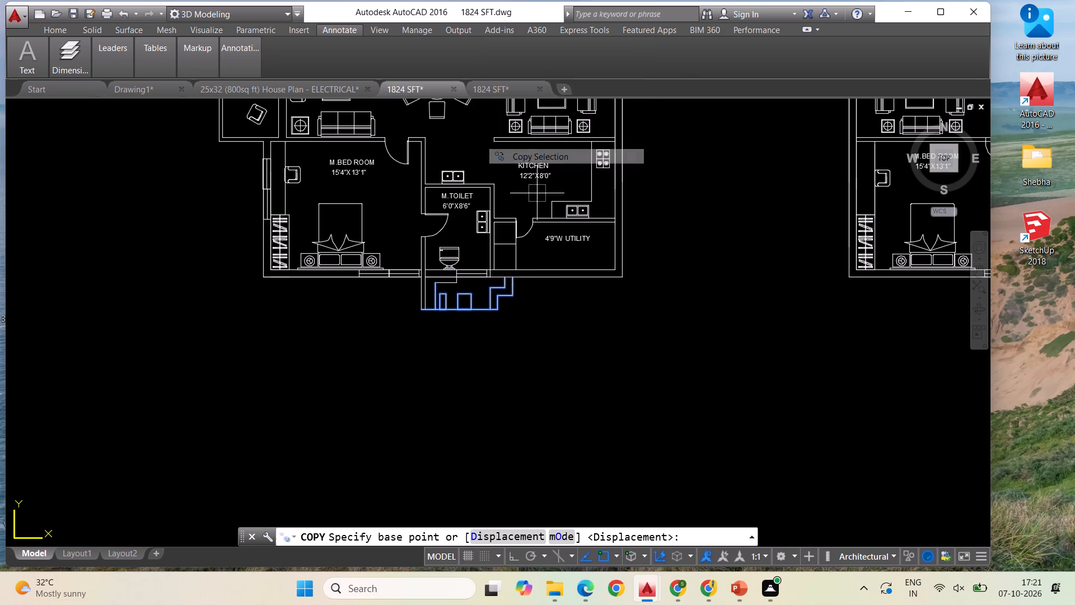
scroll(375, 358, down, 1)
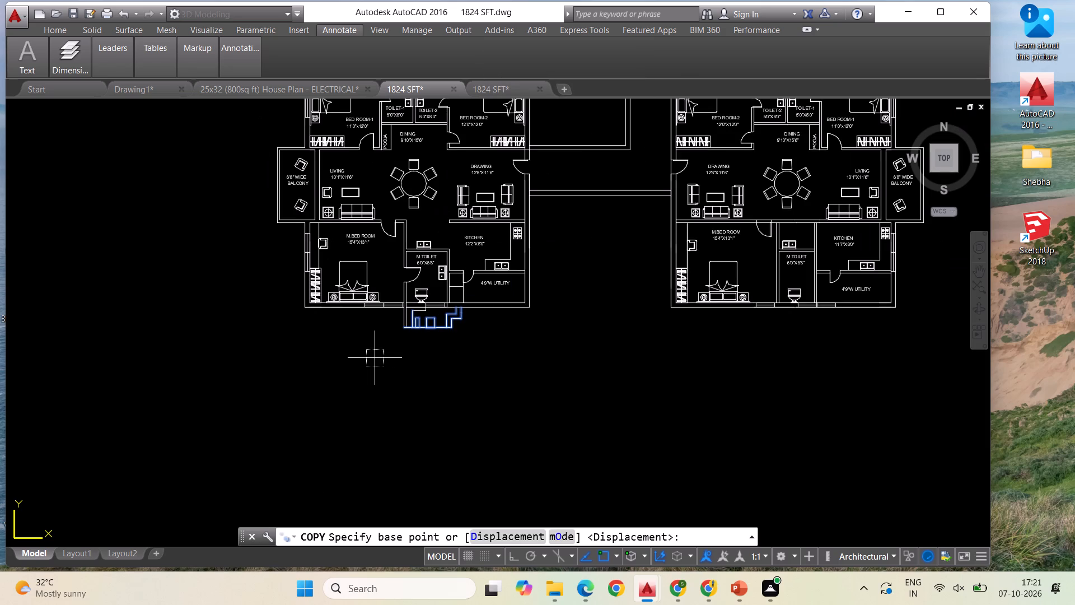
click(406, 331)
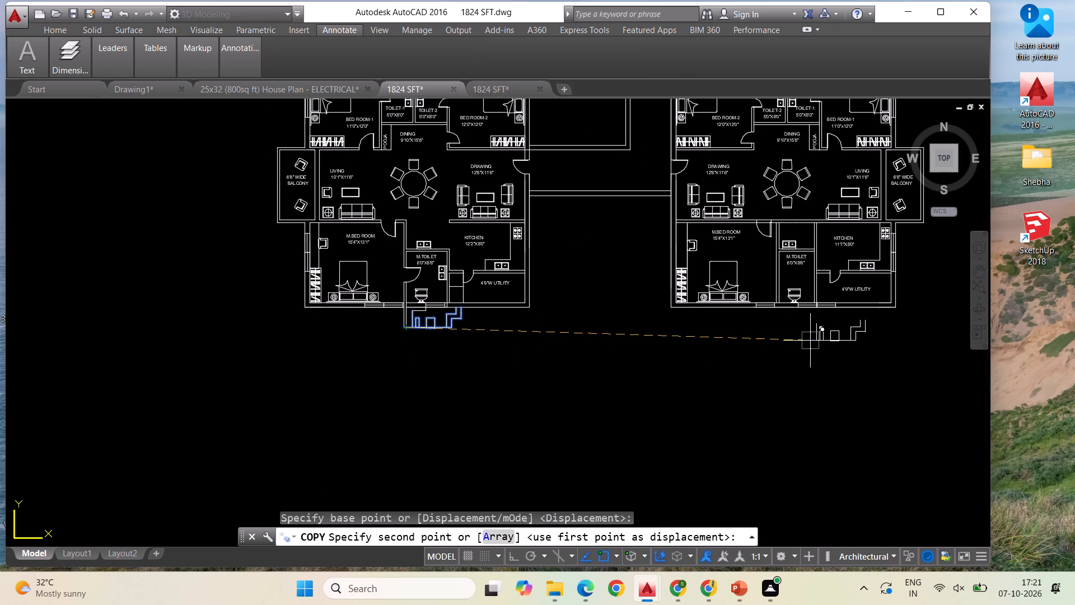
scroll(803, 341, up, 1)
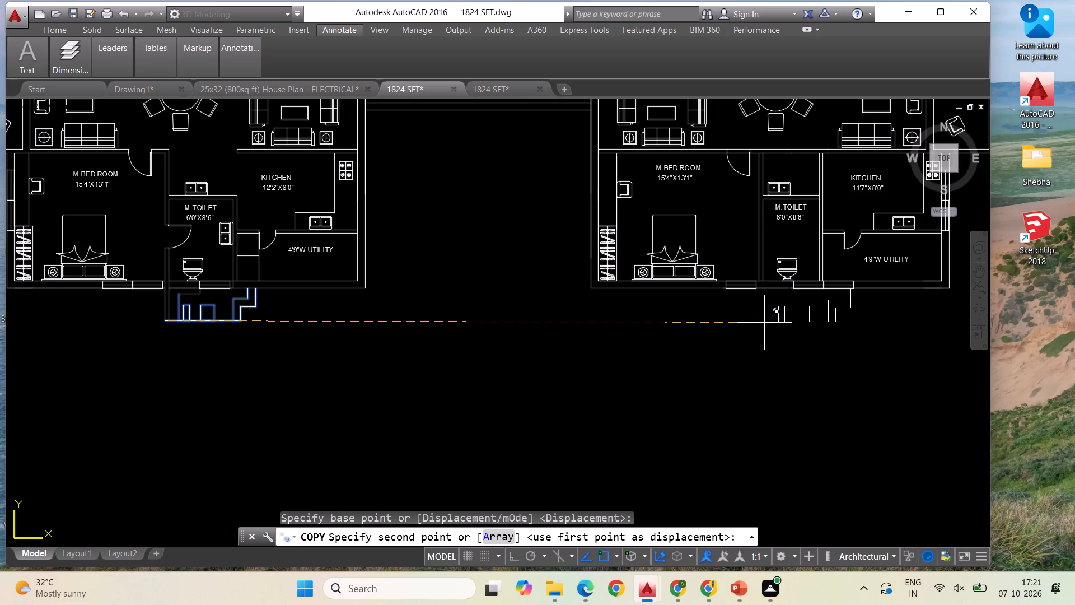
click(764, 323)
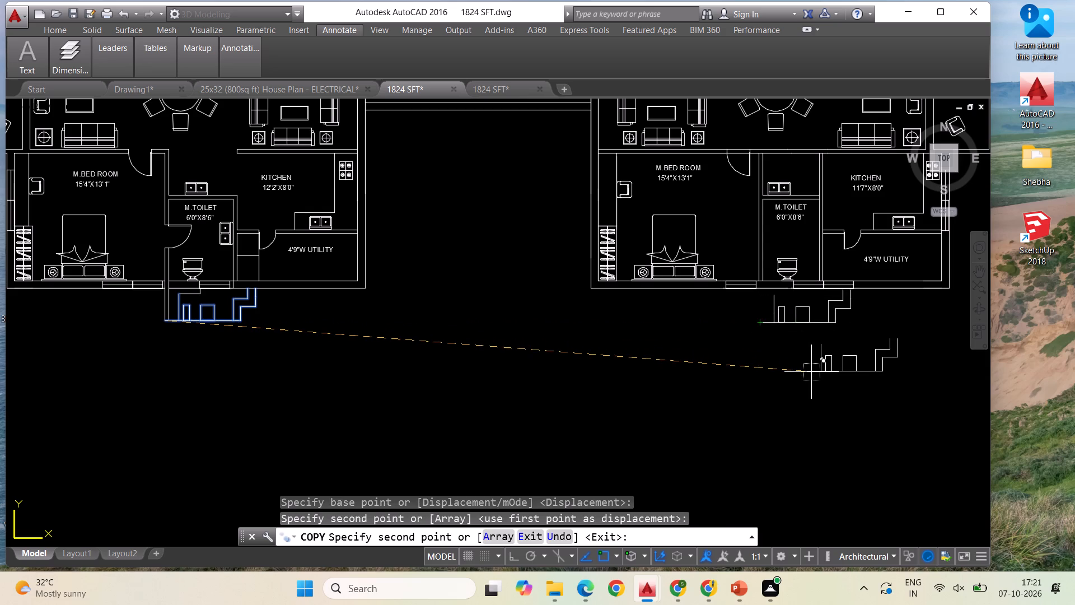
key(Escape)
key(Escape)
key(Escape)
Extend the inner wall line between M.BED ROOM and M.TOILET down to the copied projection's bottom line.
text(EX)
key(space)
key(space)
click(752, 270)
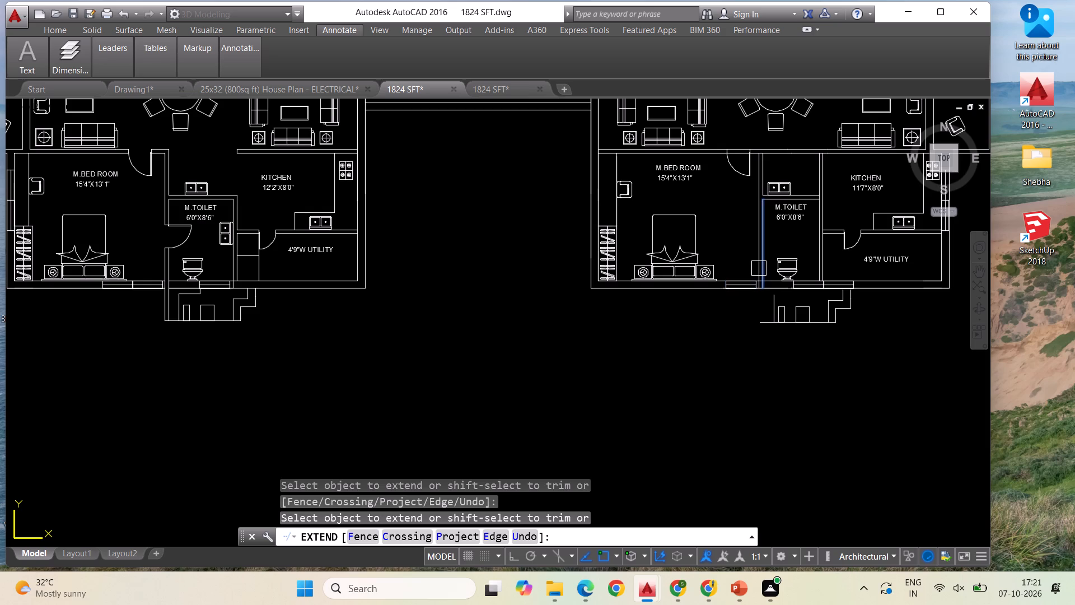
scroll(759, 268, up, 3)
click(766, 299)
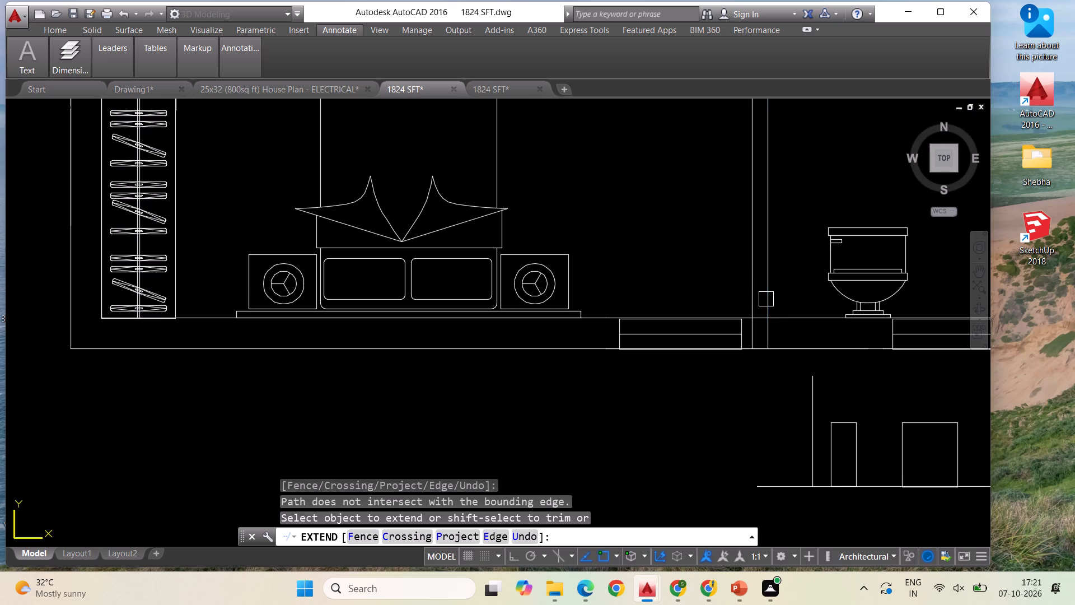
click(770, 337)
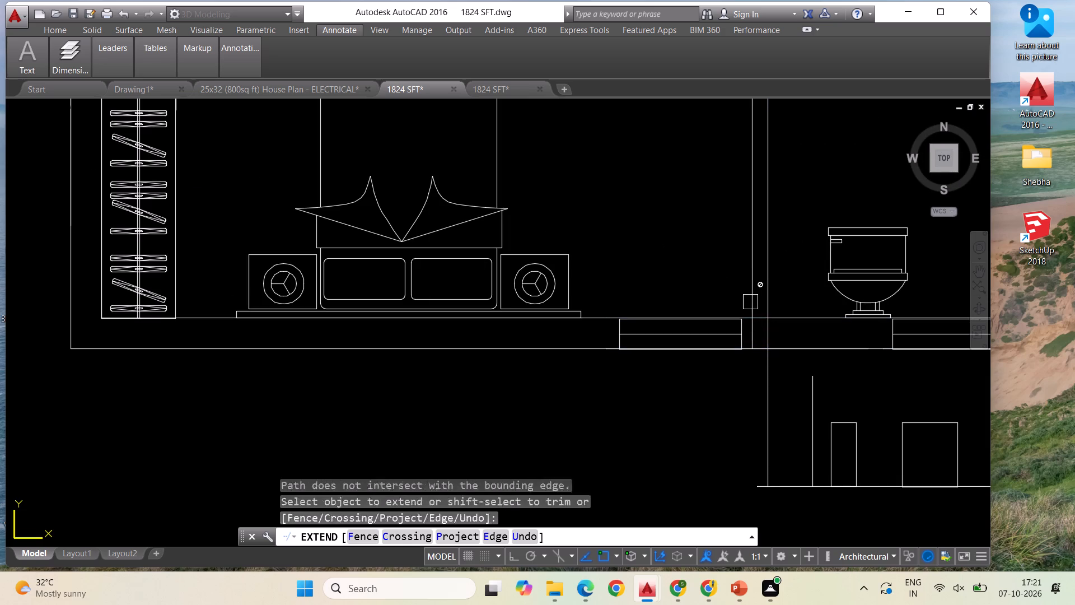
key(Escape)
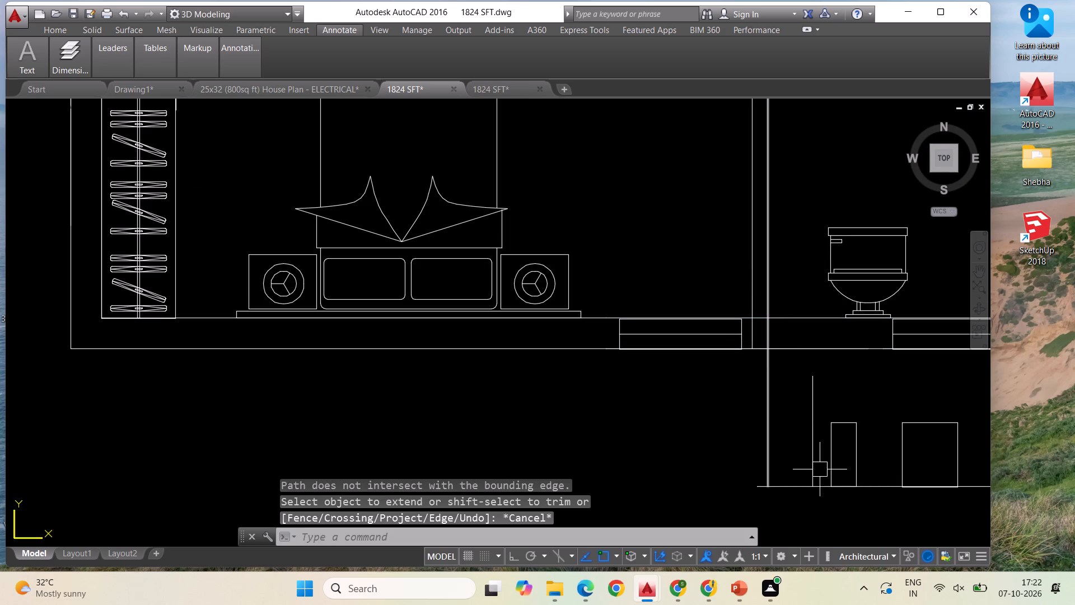
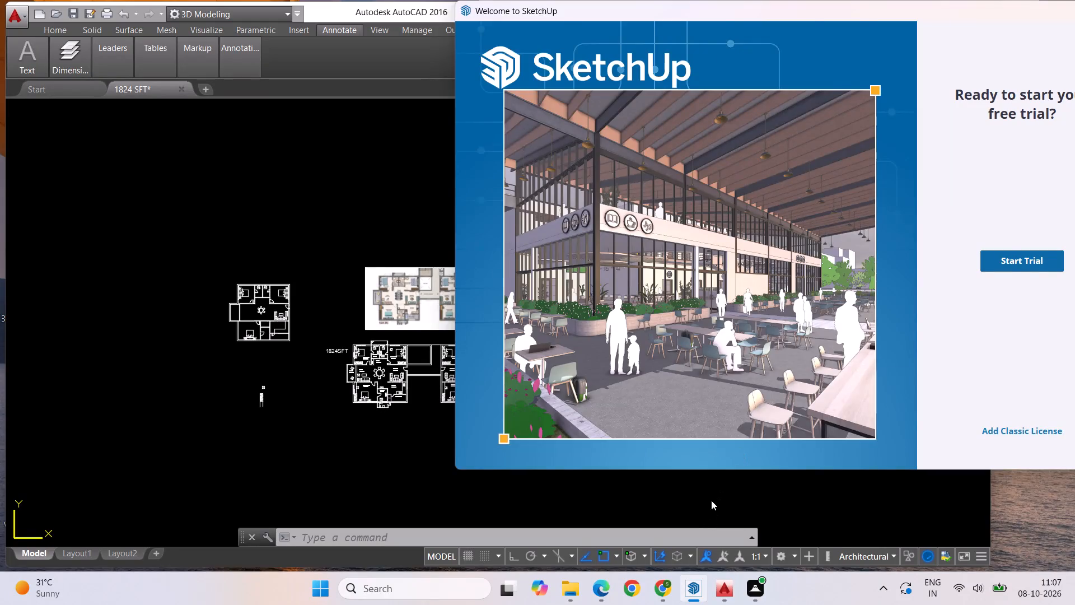
Switch from the SketchUp welcome window back to the 1824 SFT drawing in AutoCAD.
click(711, 500)
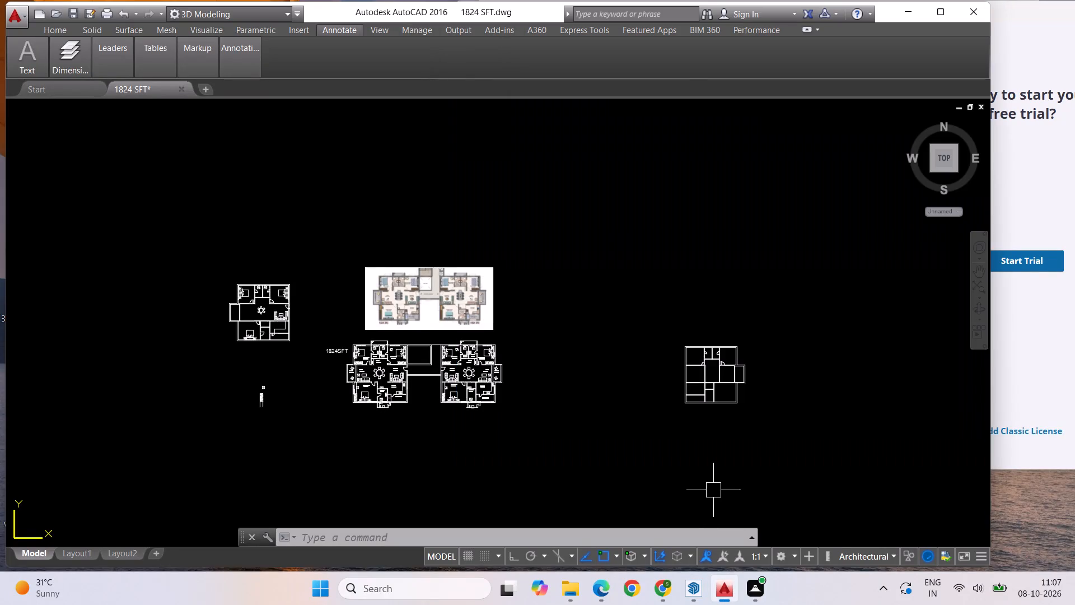
scroll(606, 370, down, 1)
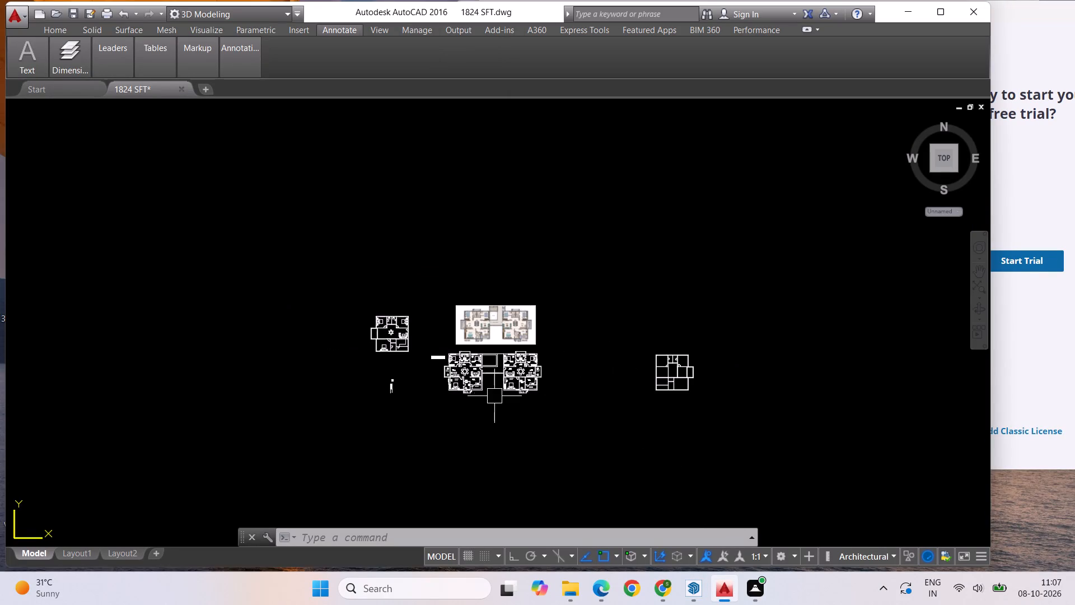
scroll(494, 396, up, 3)
scroll(494, 396, down, 1)
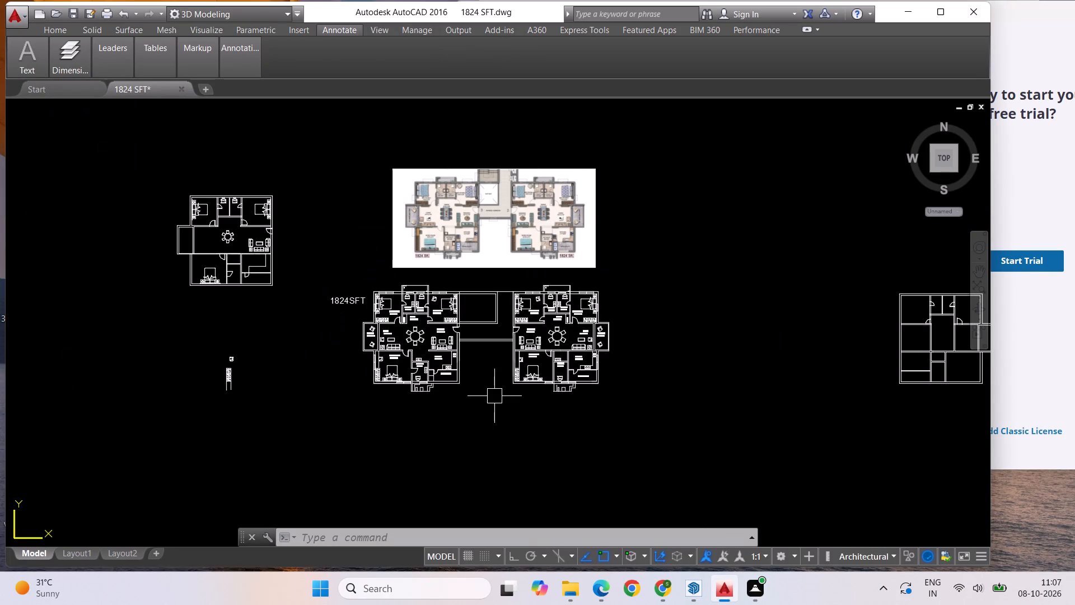
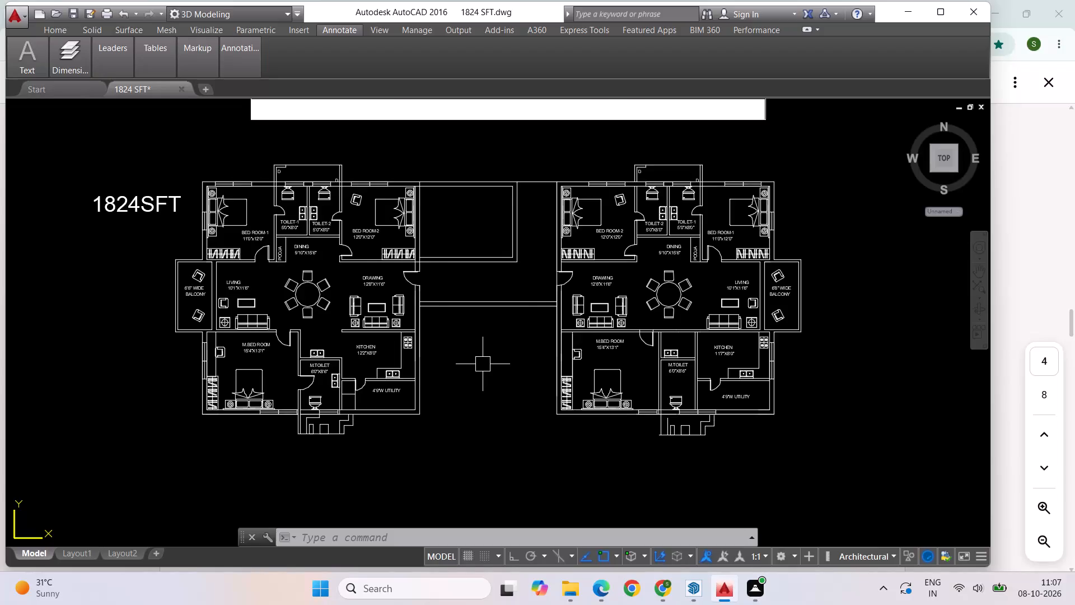
Compare the two joined 1824 SFT apartments with the reference plan above them.
scroll(479, 359, down, 1)
scroll(543, 251, up, 1)
scroll(492, 251, down, 1)
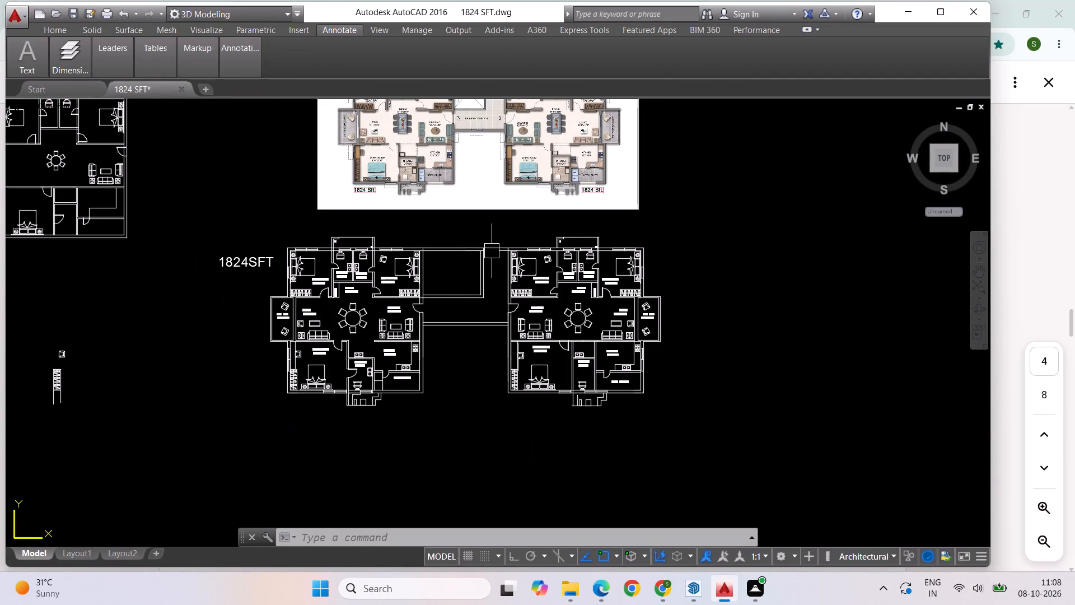
scroll(458, 296, down, 1)
scroll(454, 188, up, 2)
scroll(426, 184, down, 1)
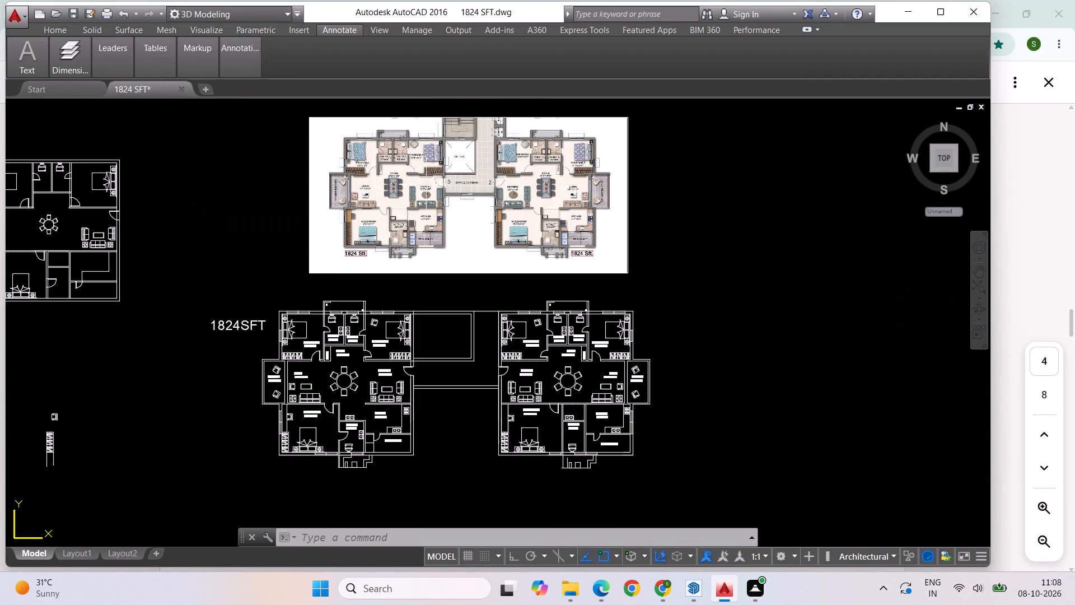
scroll(420, 332, up, 1)
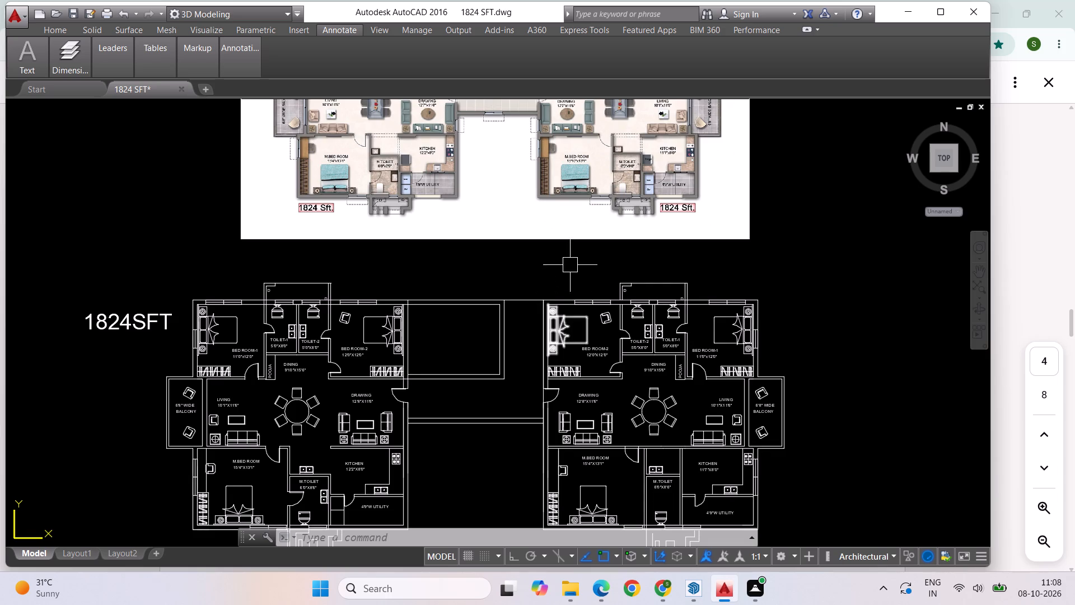
scroll(452, 252, down, 1)
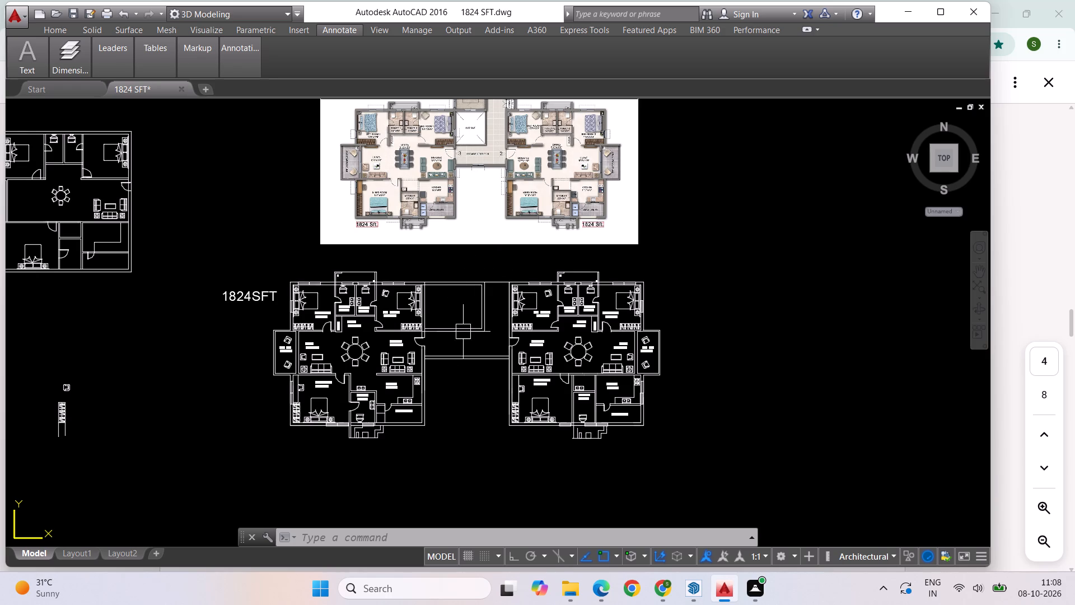
scroll(335, 341, up, 1)
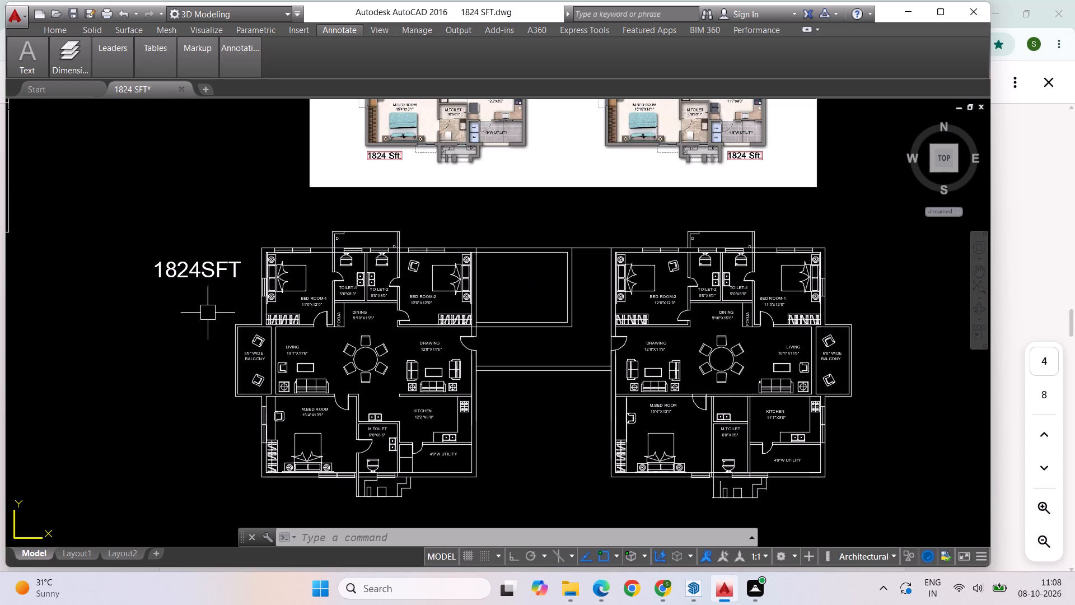
scroll(162, 313, down, 1)
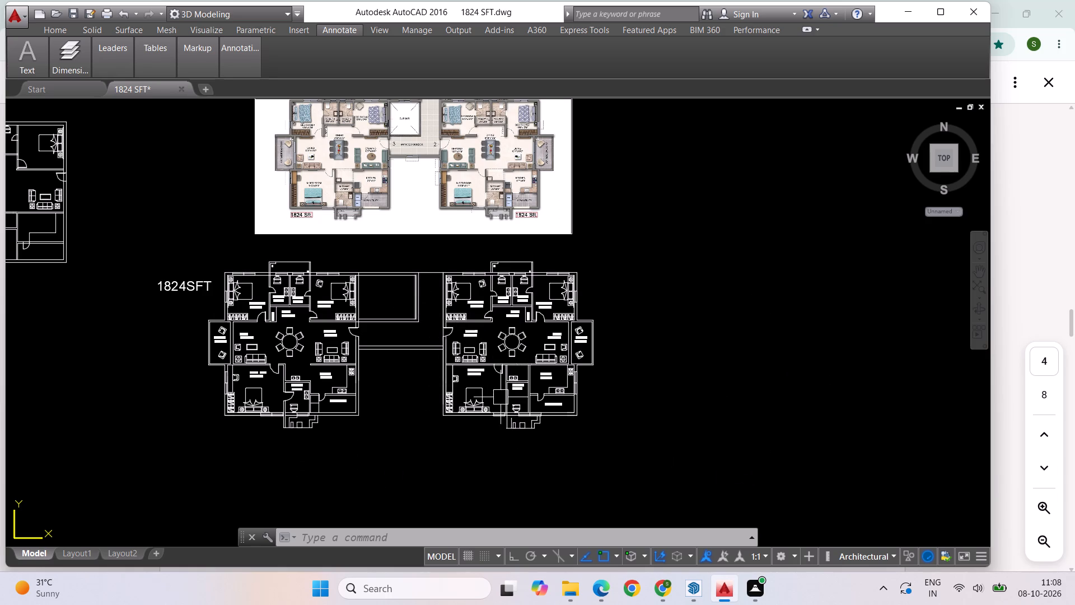
scroll(516, 425, up, 2)
scroll(505, 418, down, 2)
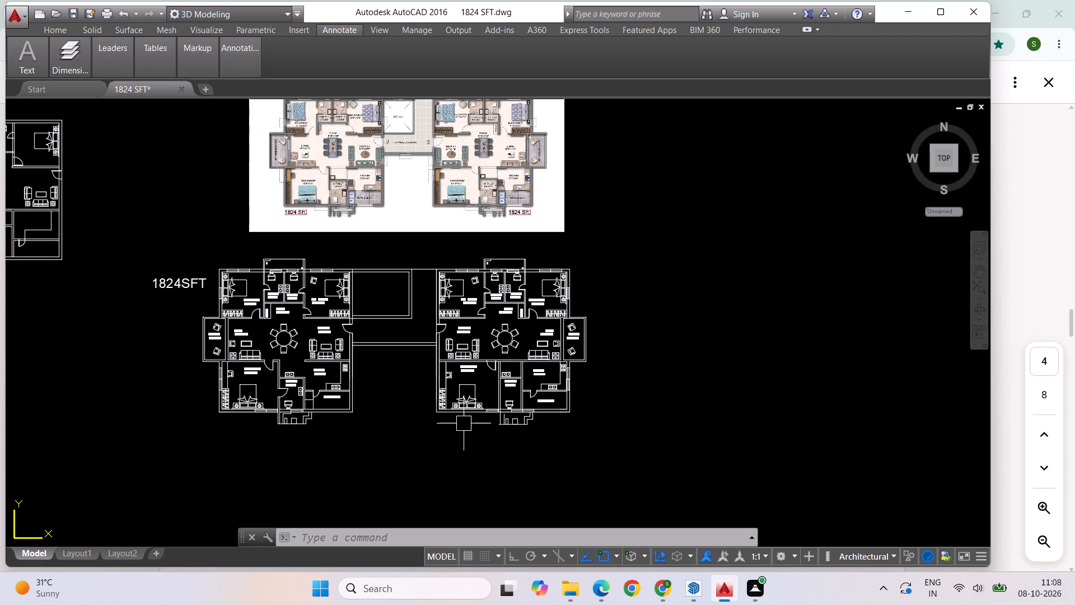
scroll(291, 434, up, 1)
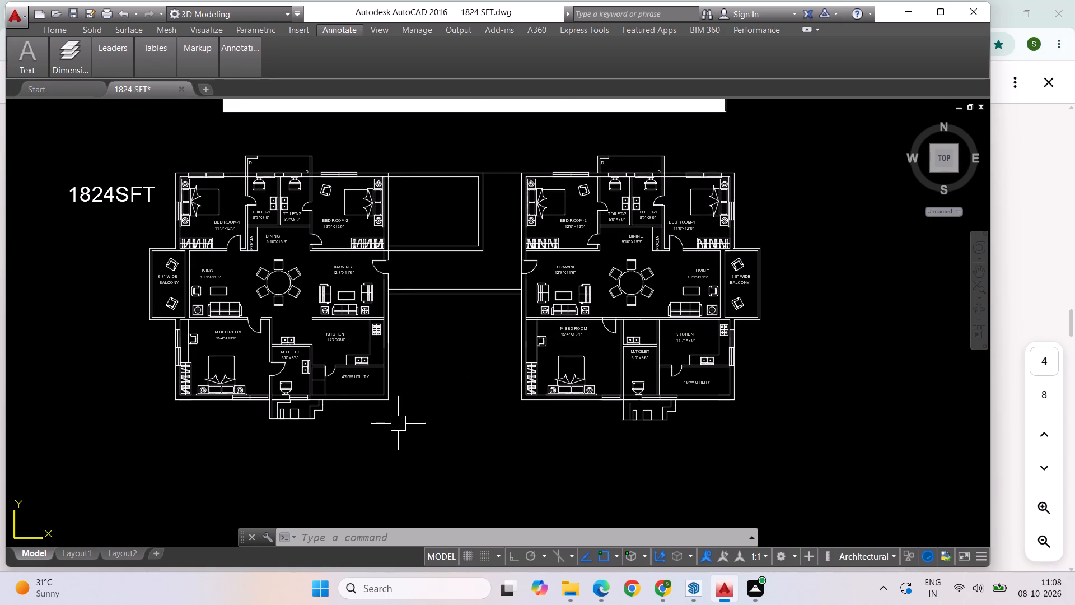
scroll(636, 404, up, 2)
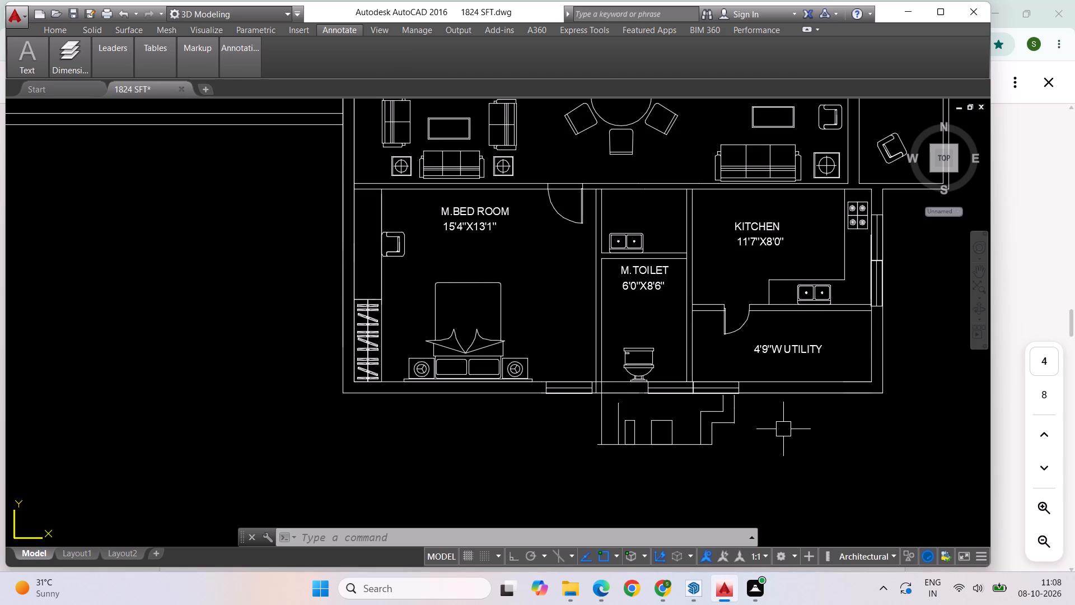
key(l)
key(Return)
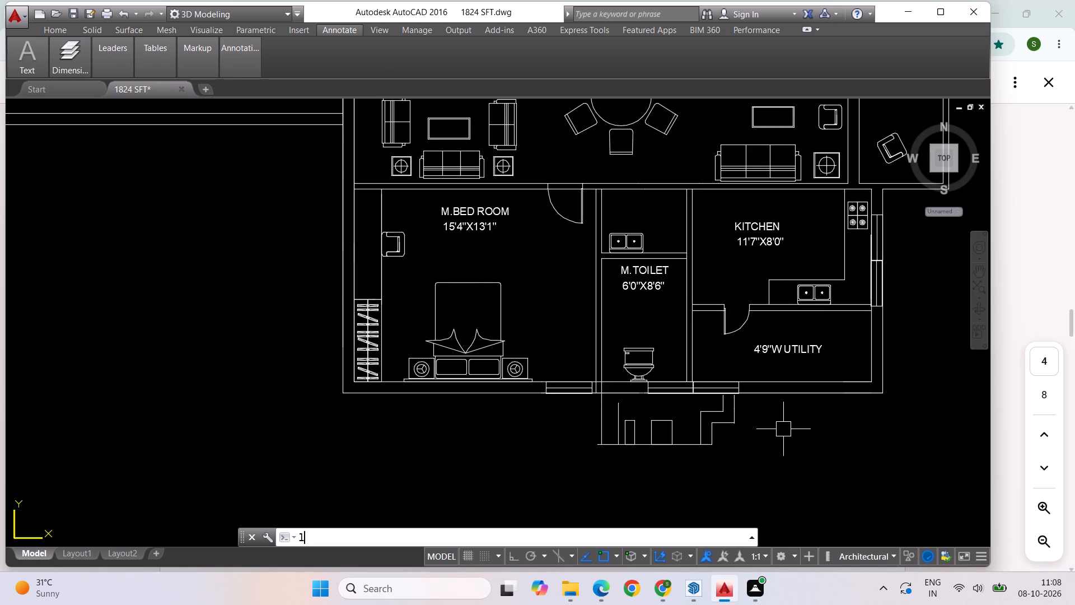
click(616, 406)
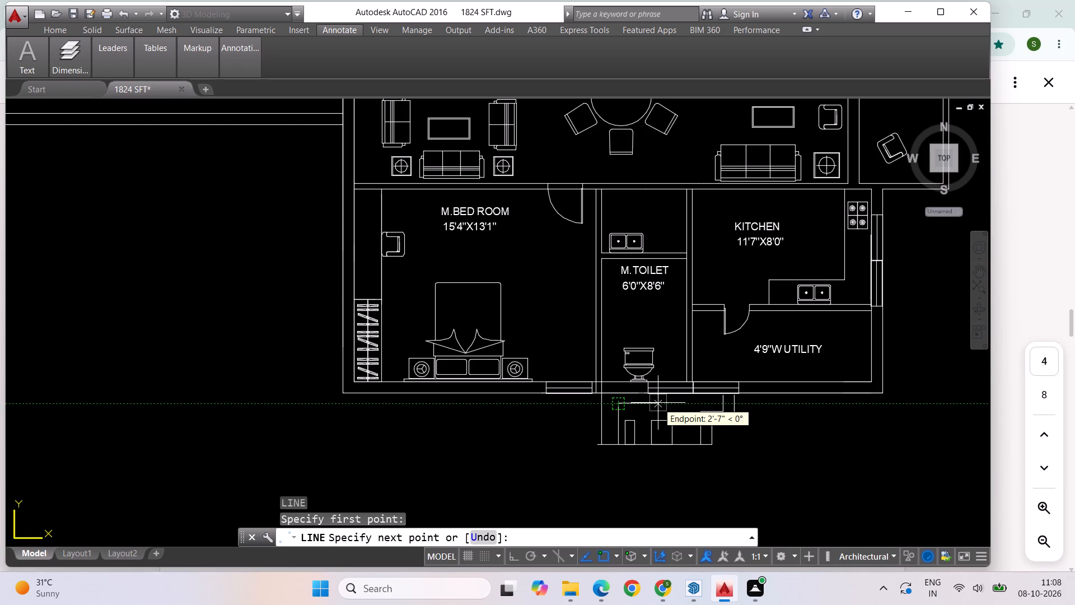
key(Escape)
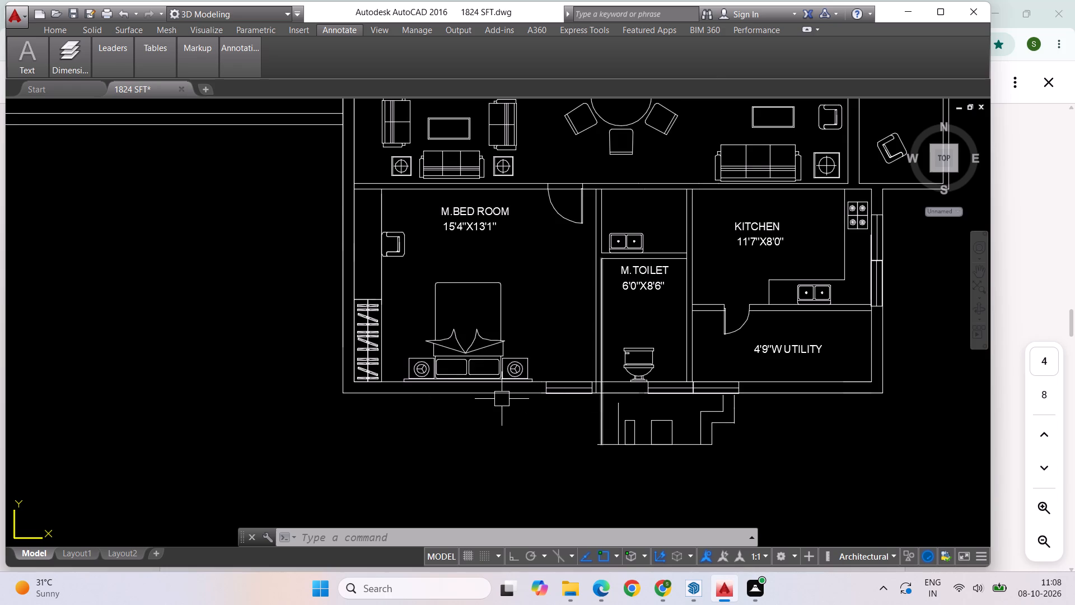
Examine the corridor between the apartments on the reference plan against the drafted layout.
scroll(501, 401, down, 3)
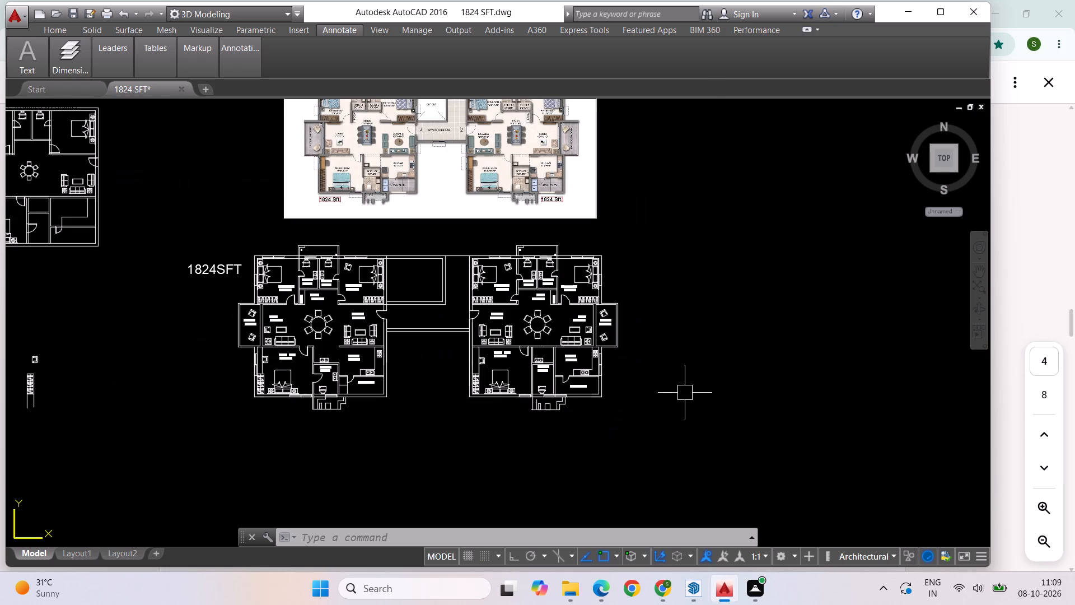
scroll(686, 388, down, 1)
scroll(621, 389, up, 1)
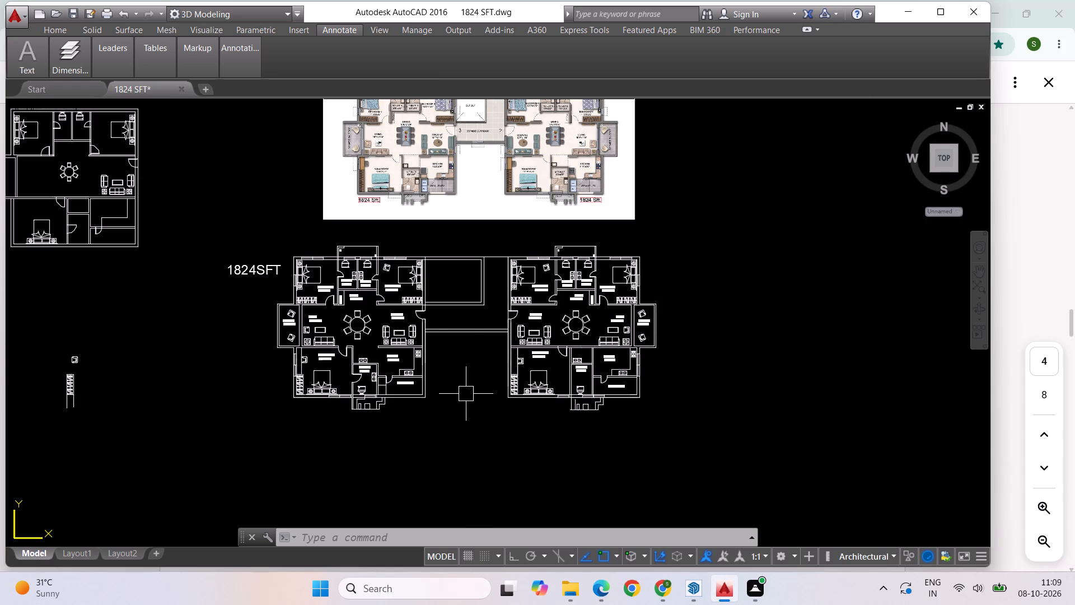
scroll(466, 394, down, 1)
scroll(477, 218, up, 4)
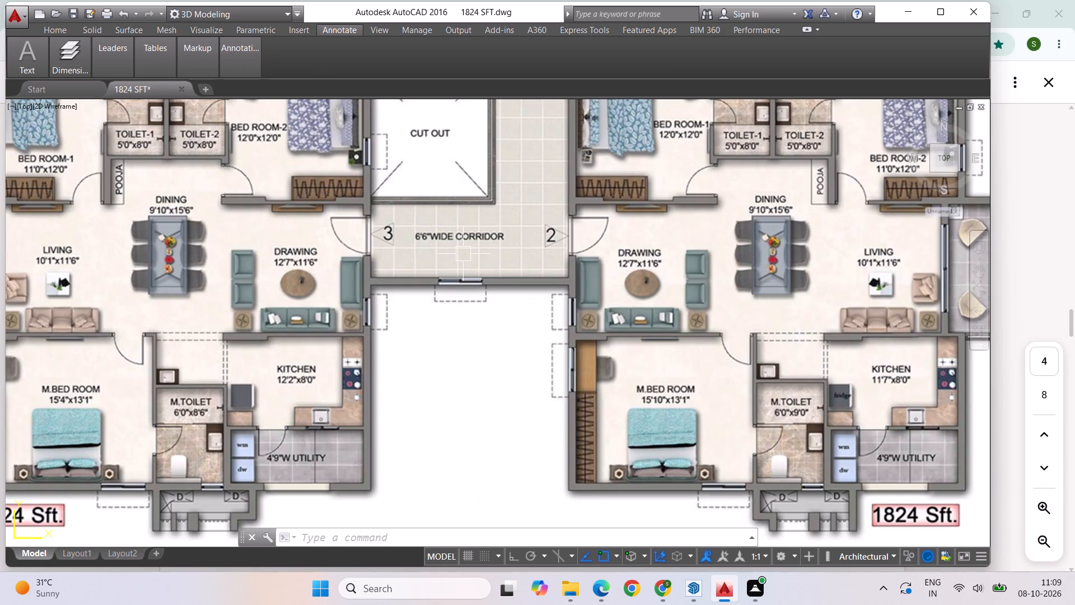
scroll(463, 254, down, 3)
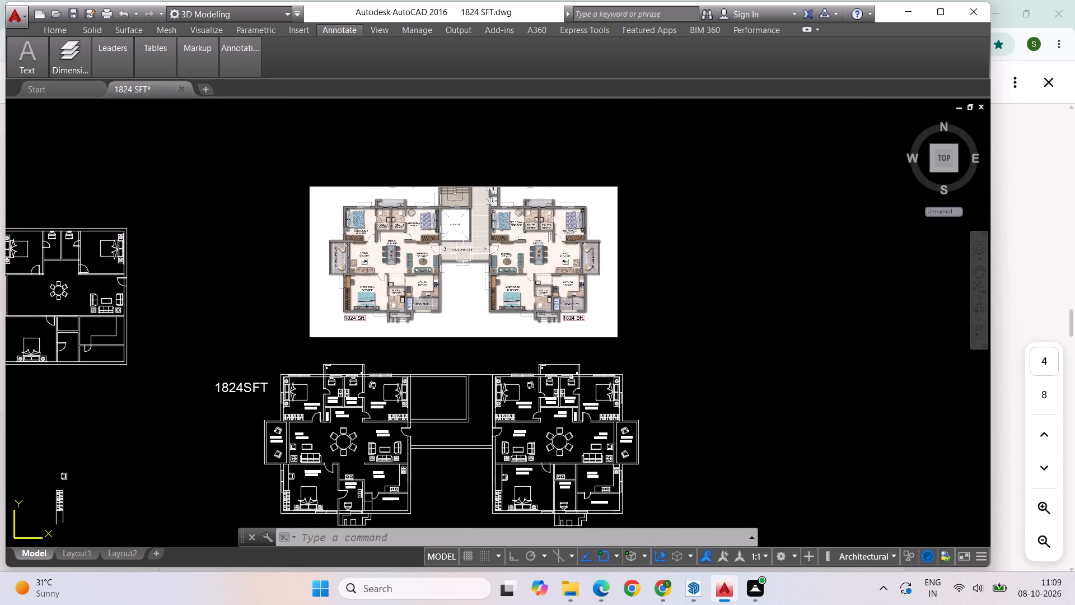
Copy the original apartment's drawing room size text 12'8"X11'6" into the corridor between the two apartments.
scroll(378, 437, up, 3)
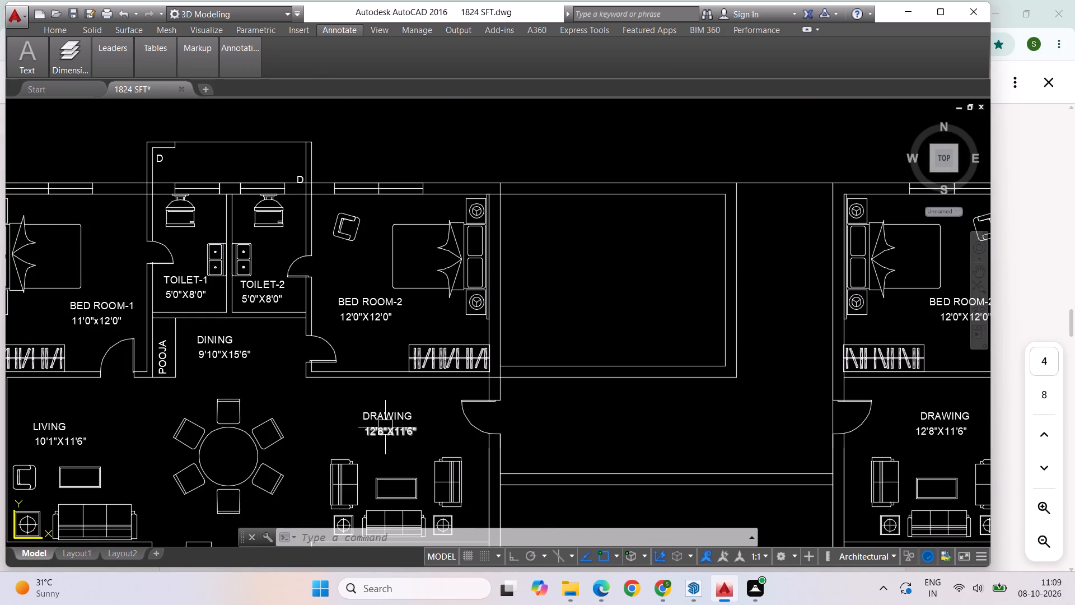
click(385, 428)
right_click(385, 428)
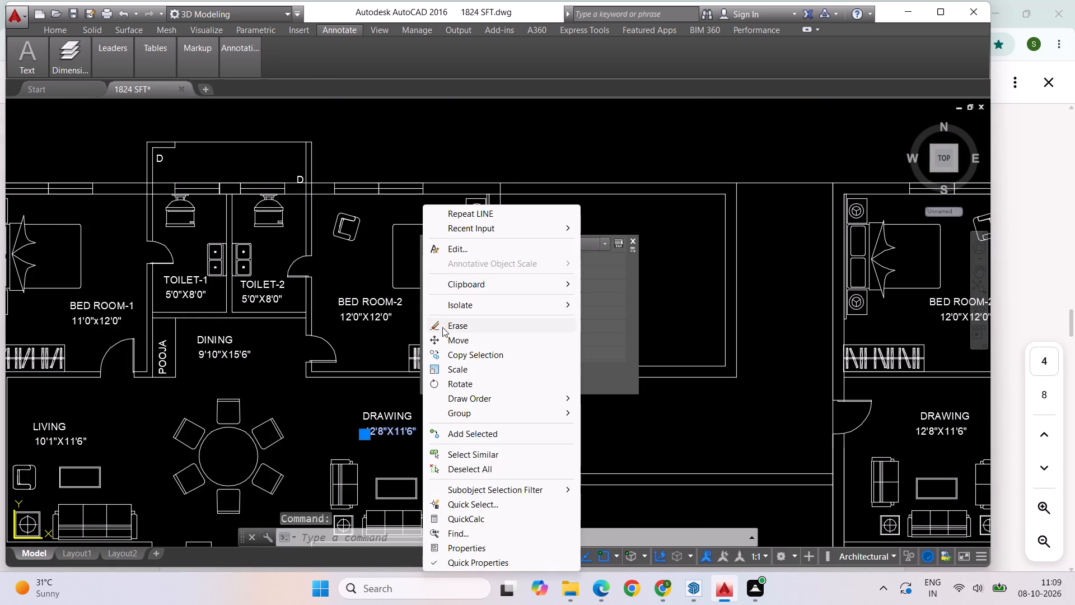
click(464, 355)
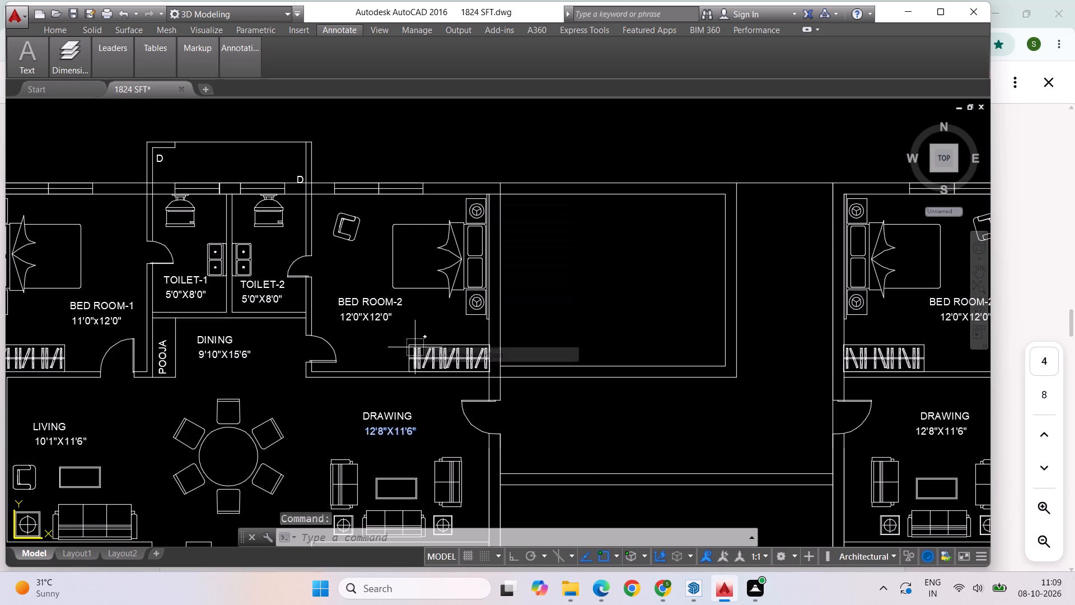
click(391, 434)
scroll(361, 418, down, 2)
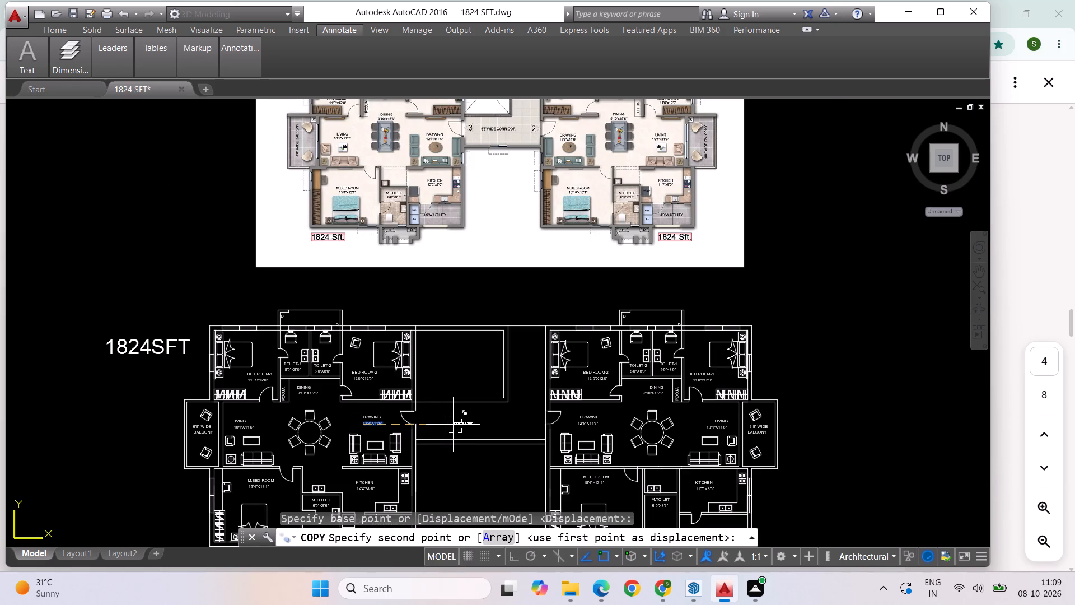
click(453, 425)
key(Escape)
Change the copied text in the corridor to 6'6" WIDE CORRIDOR.
click(456, 424)
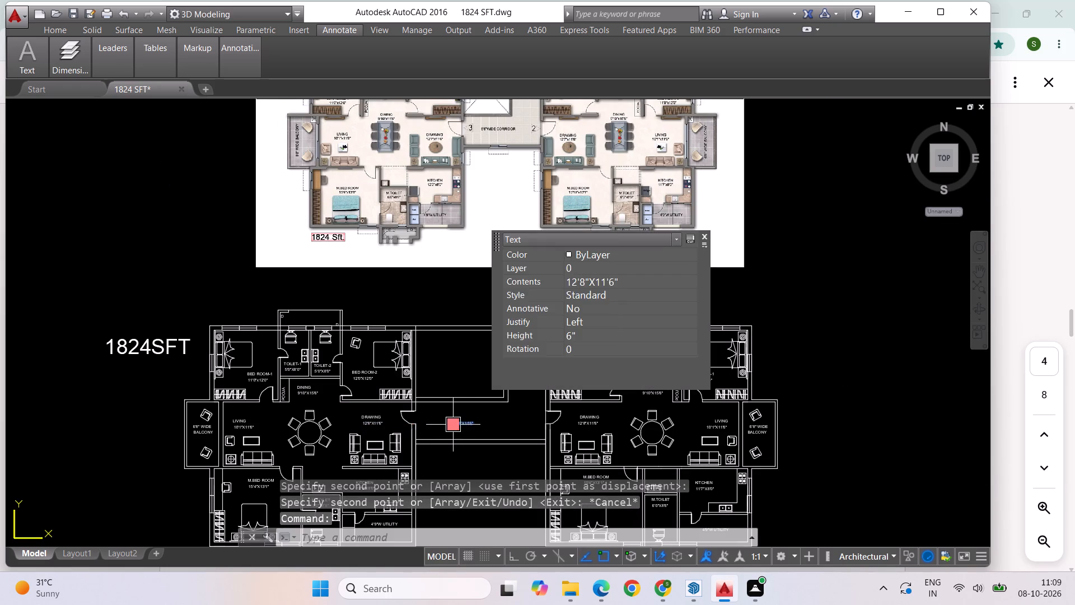
right_click(456, 424)
click(496, 102)
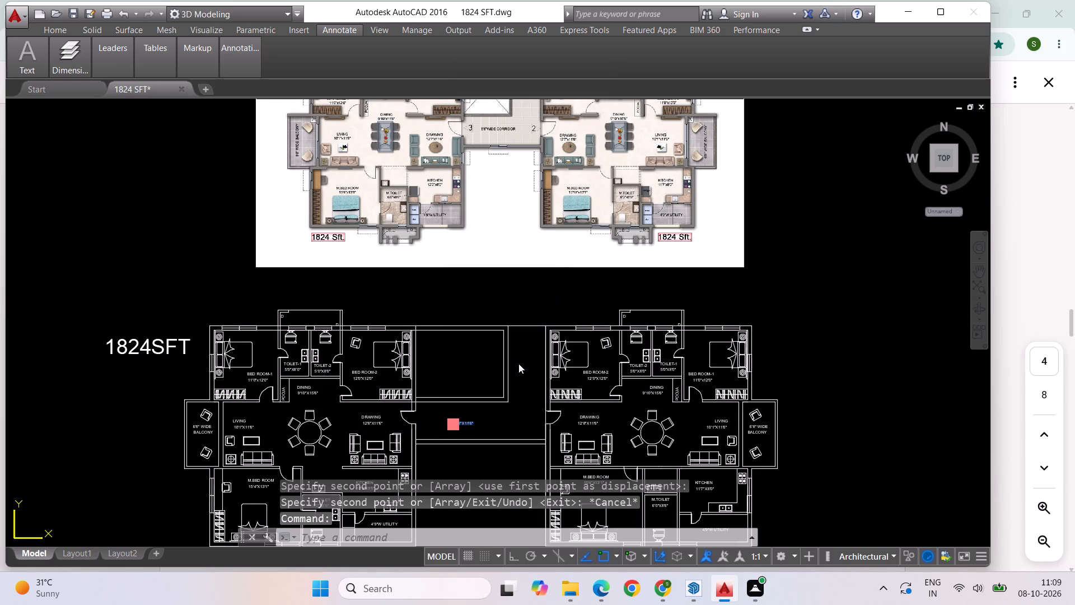
key(BackSpace)
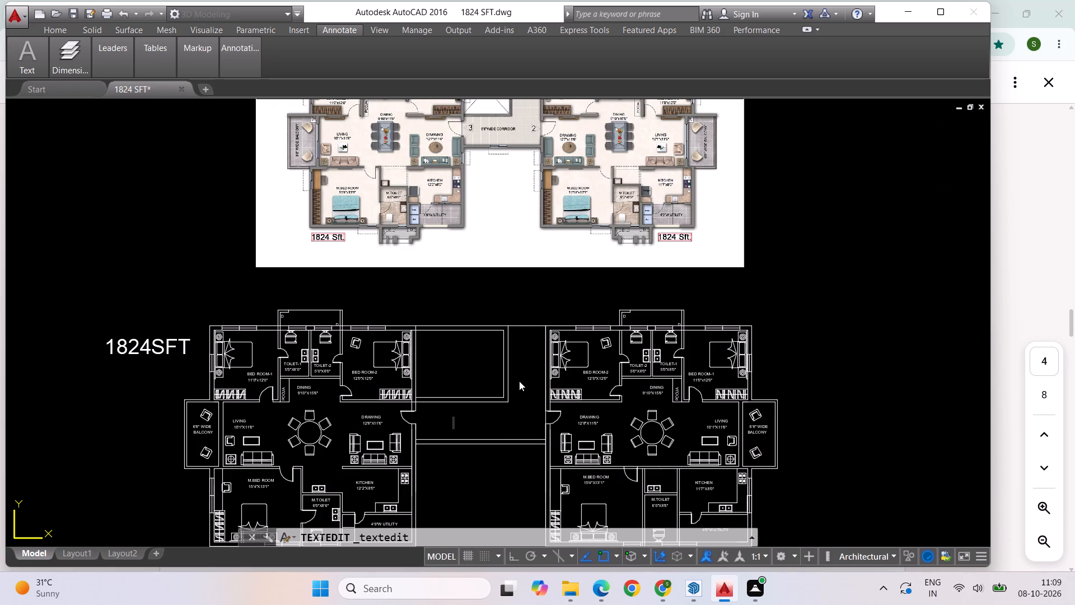
text(6'6)
key(shift+quotedbl)
key(space)
text(wide)
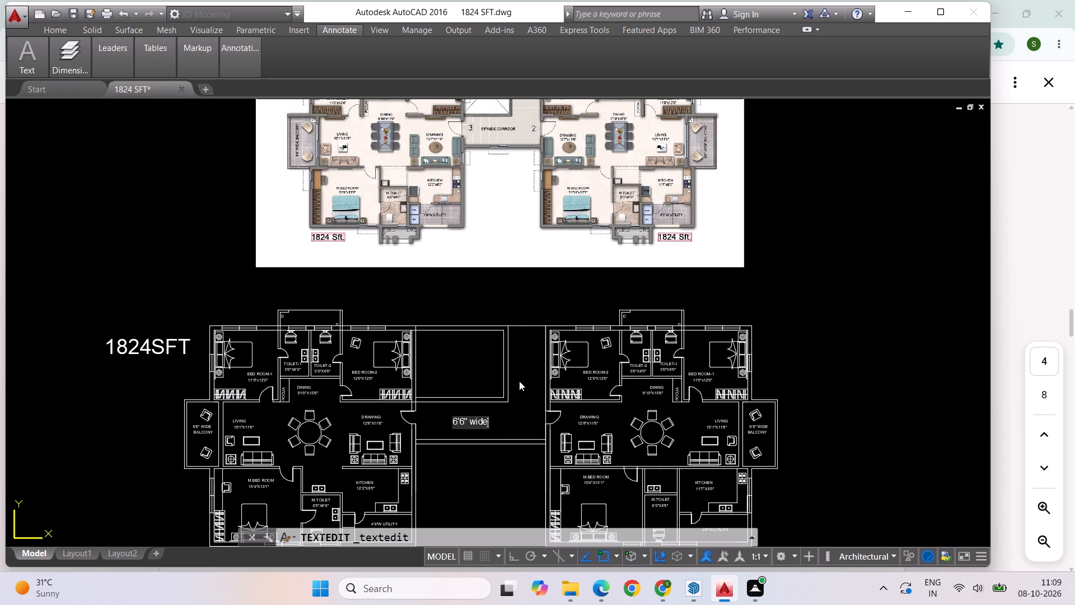
key(space)
key(BackSpace)
key(BackSpace)
key(BackSpace)
key(BackSpace)
key(BackSpace)
text(WIDE CORRIDOR)
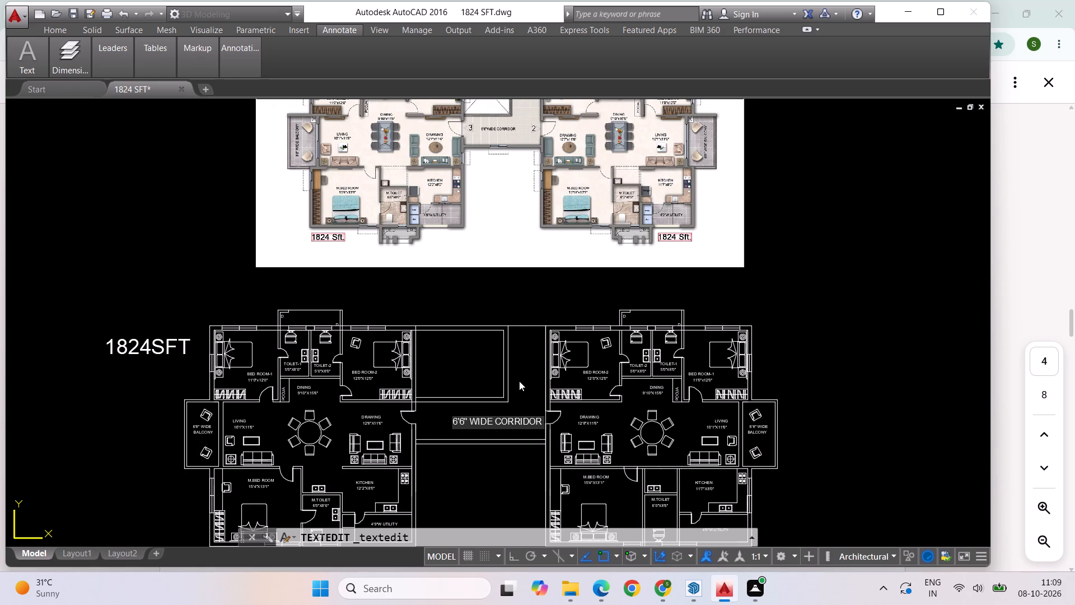
click(834, 314)
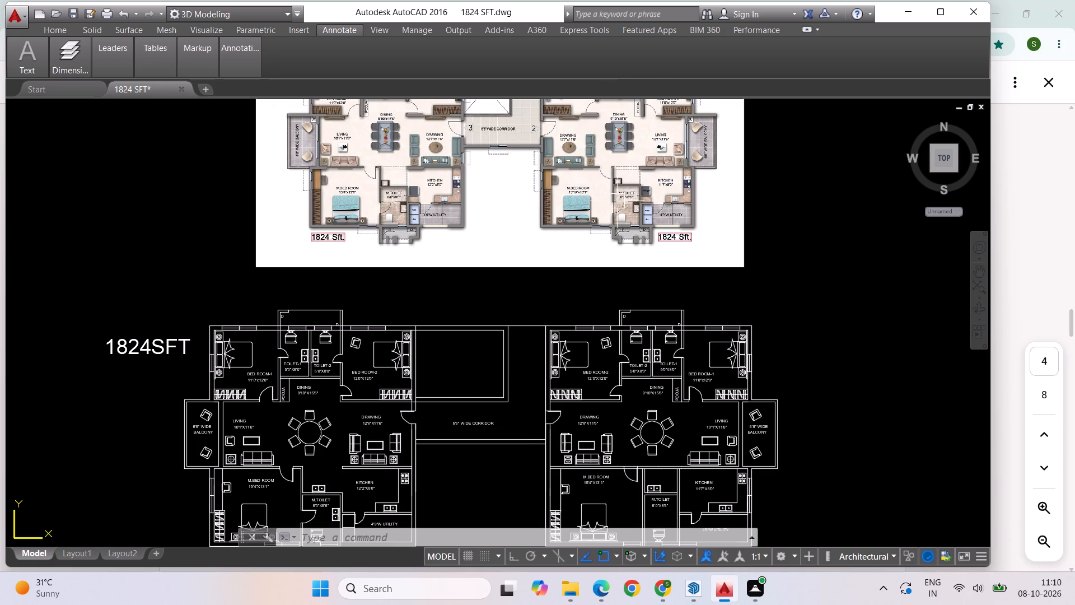
Examine the cut-out and upper corridor on the reference plan against the unlabelled cut-out in the drawing.
scroll(473, 200, down, 2)
scroll(511, 117, up, 2)
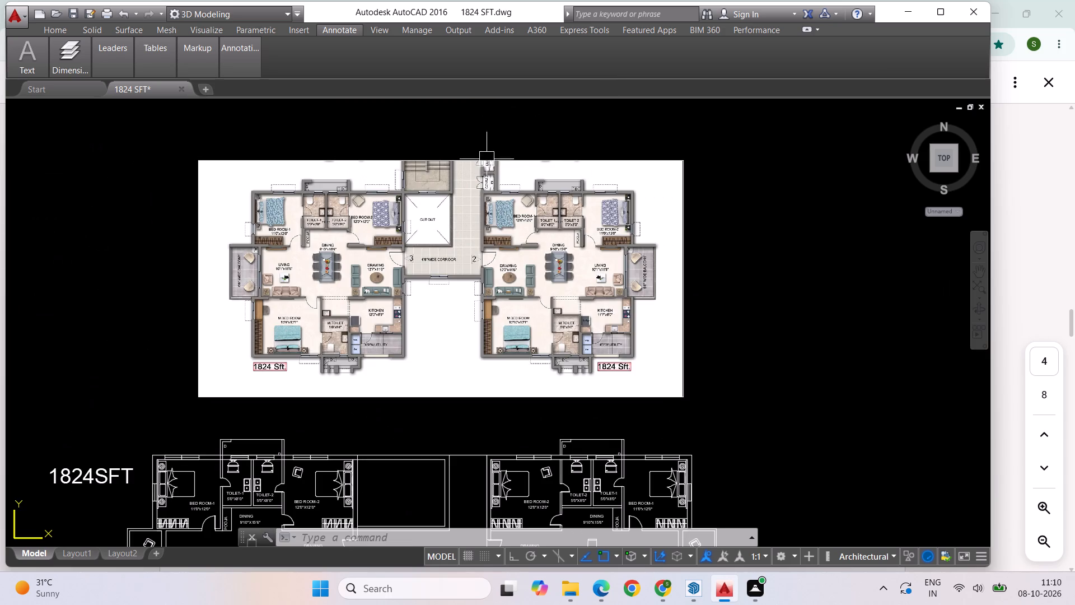
scroll(477, 167, up, 2)
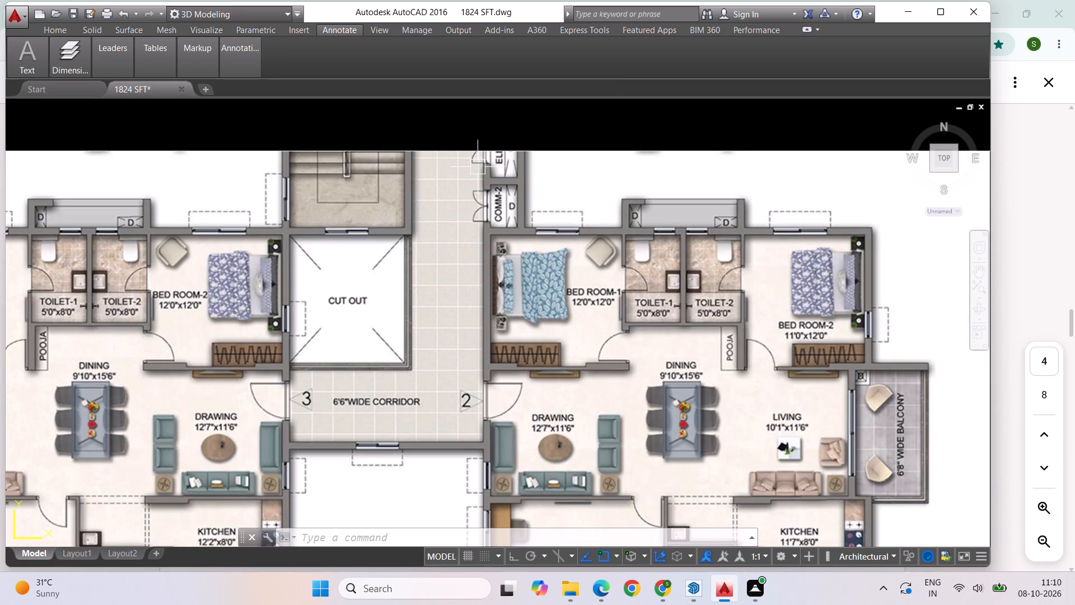
scroll(480, 164, down, 1)
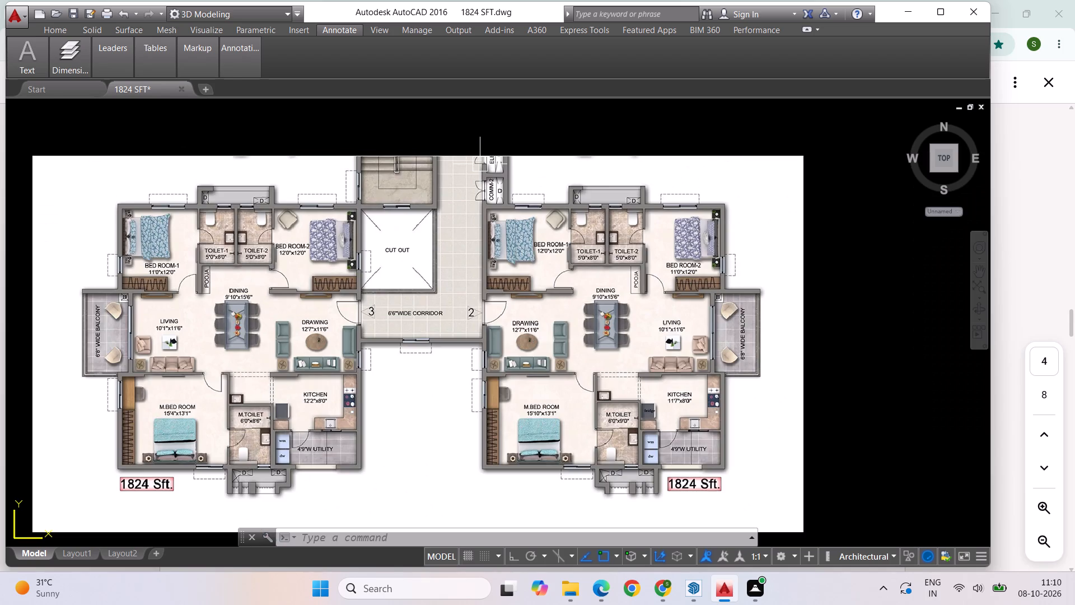
scroll(480, 164, down, 2)
scroll(473, 326, up, 1)
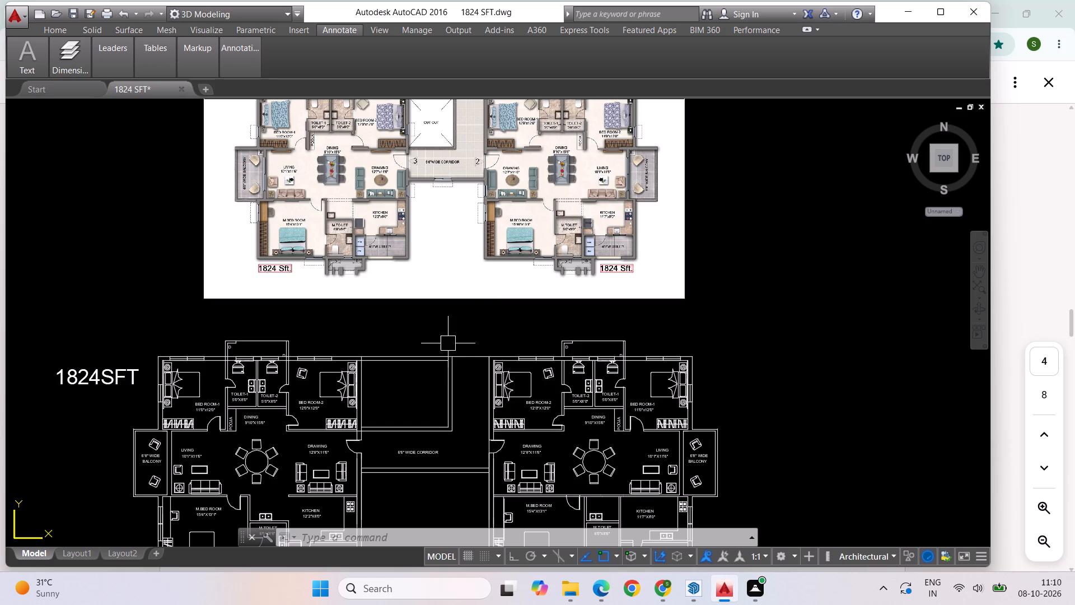
scroll(388, 402, up, 2)
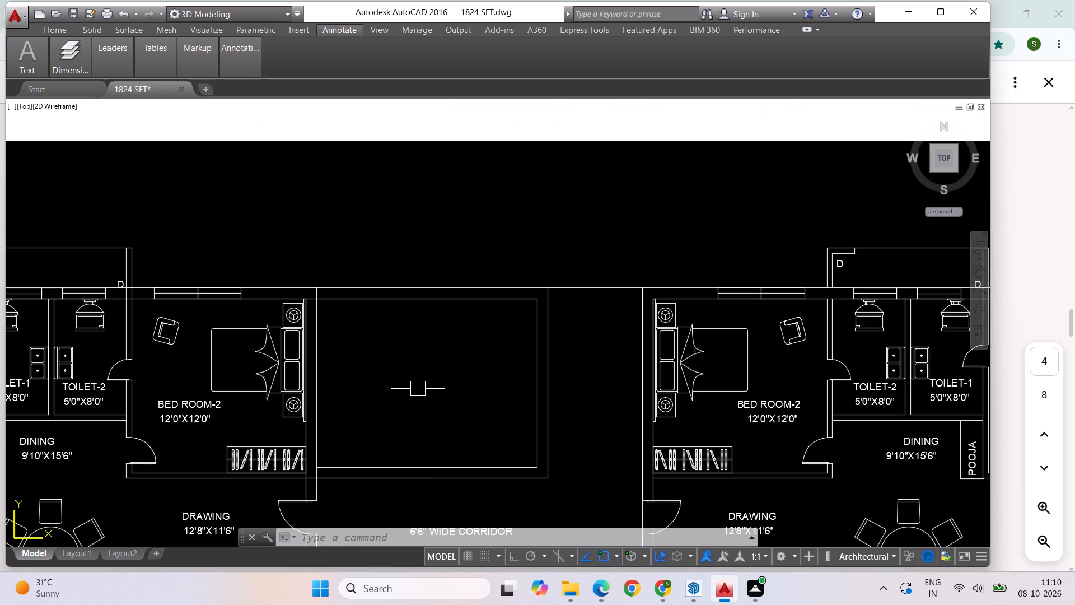
scroll(418, 389, down, 2)
Copy the 6'6" WIDE CORRIDOR text from the corridor up into the cut-out between the two apartments.
click(431, 447)
right_click(431, 448)
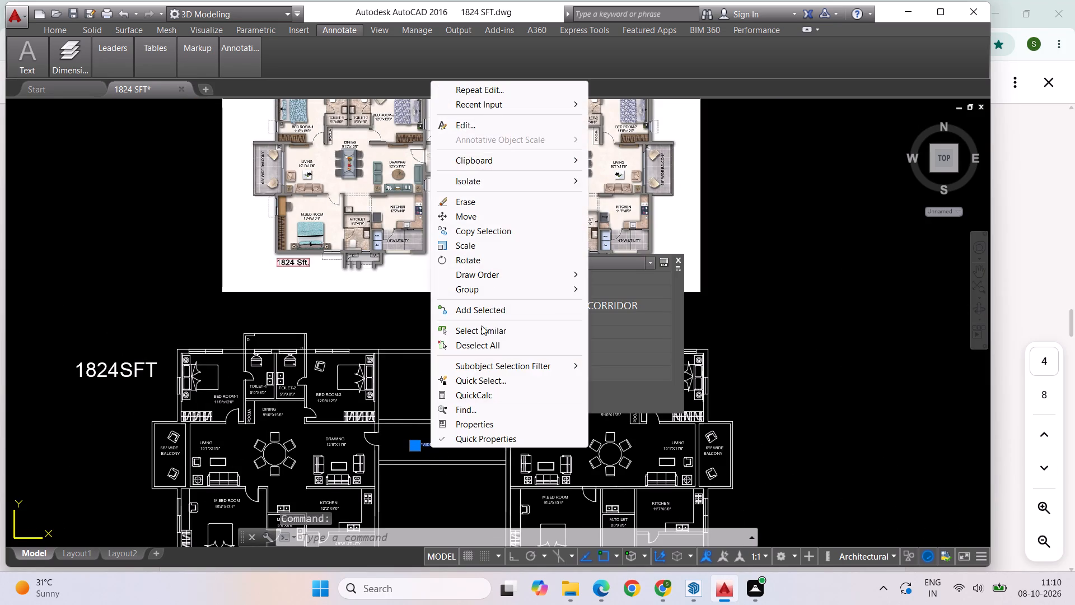
click(489, 231)
click(440, 438)
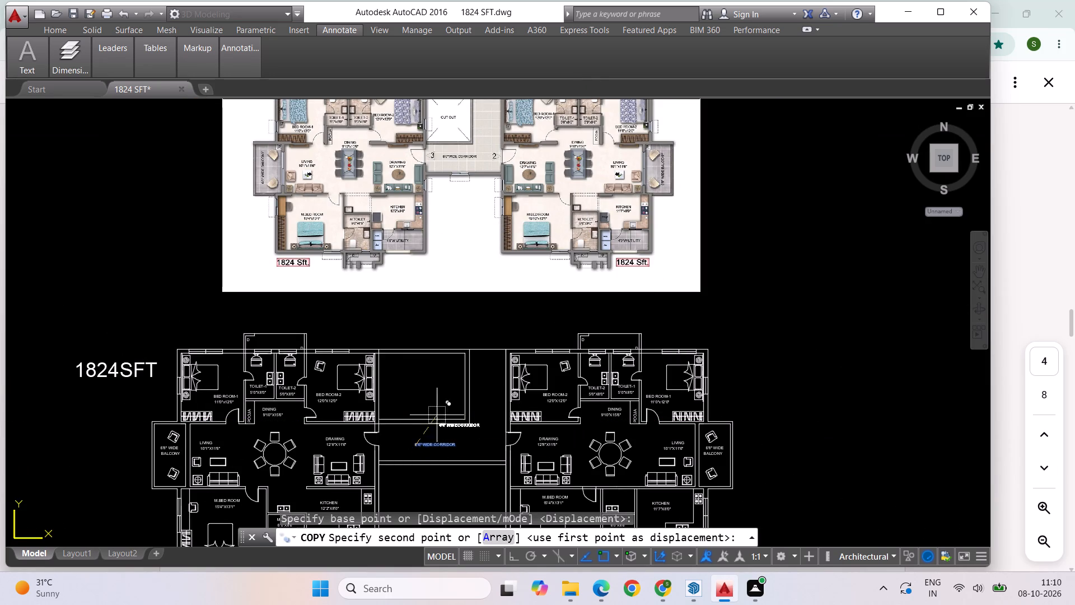
click(401, 384)
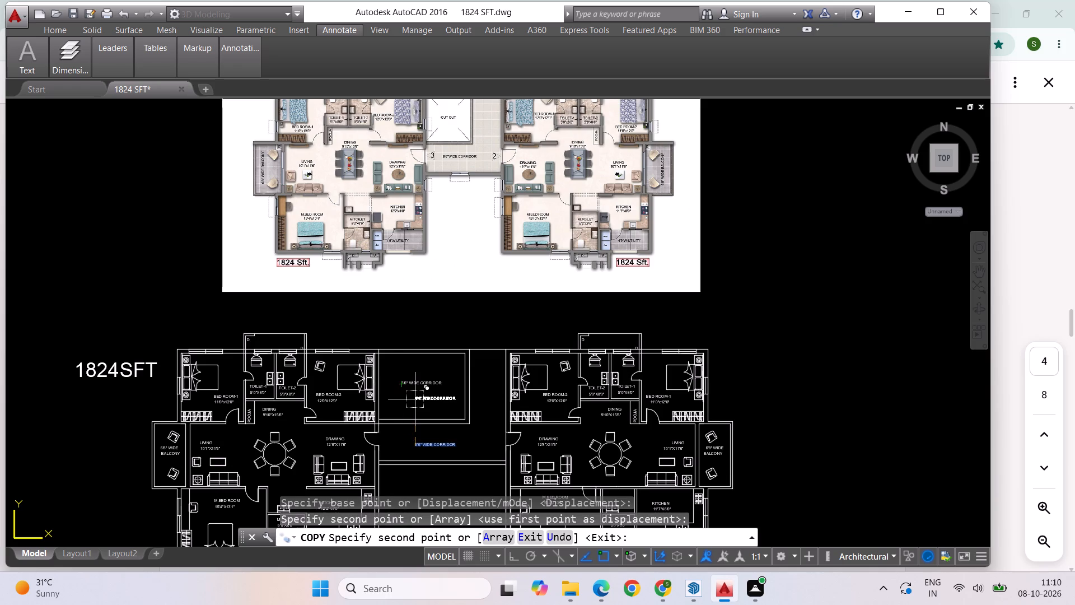
key(Escape)
Change the copied text inside the cut-out to CUT OUT.
click(418, 385)
right_click(417, 384)
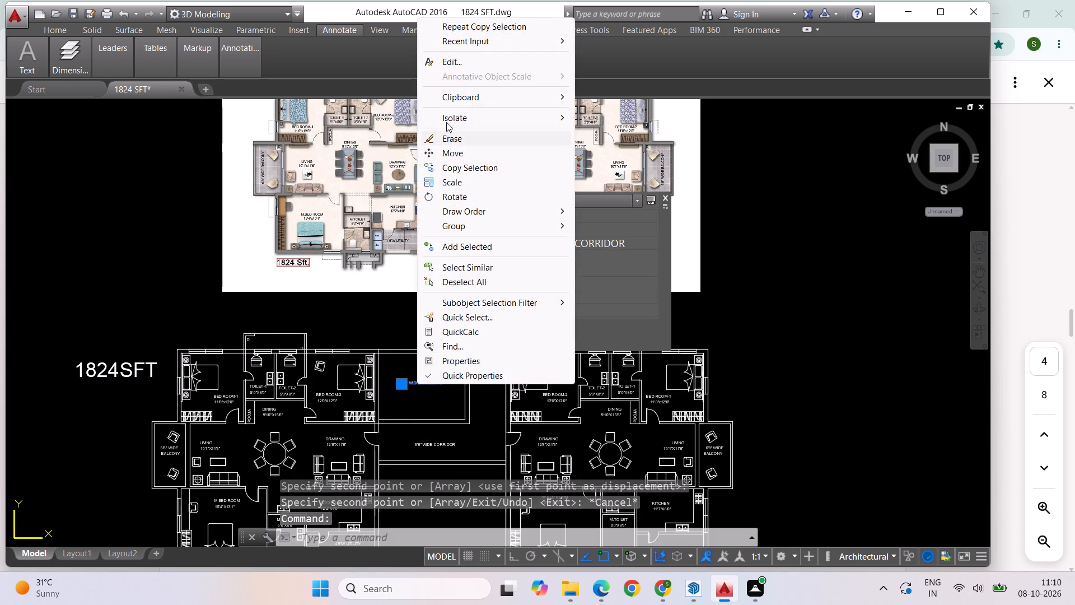
click(451, 65)
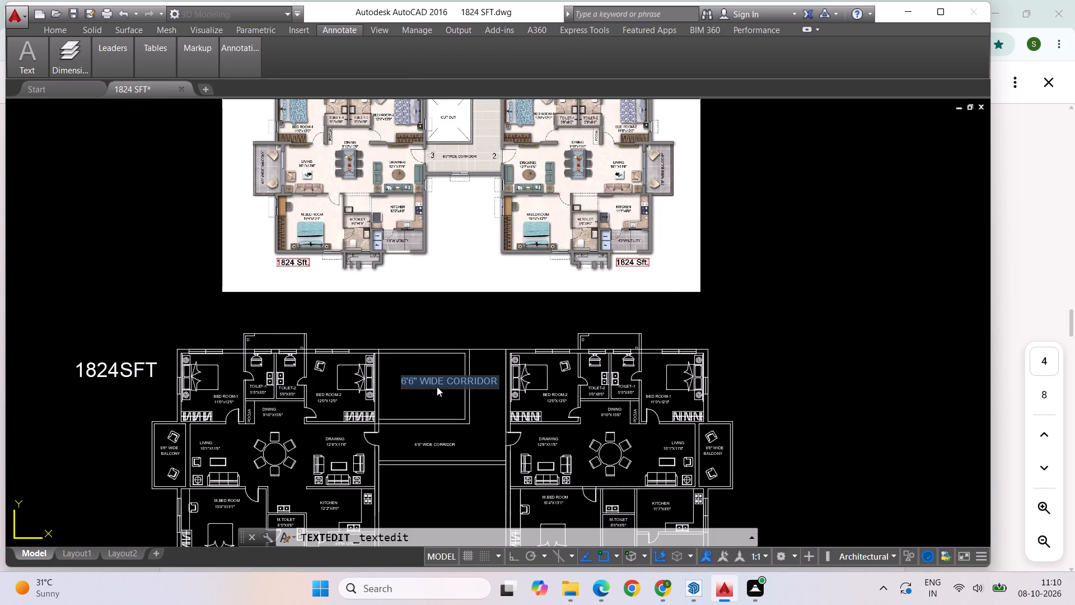
key(BackSpace)
text(CUT)
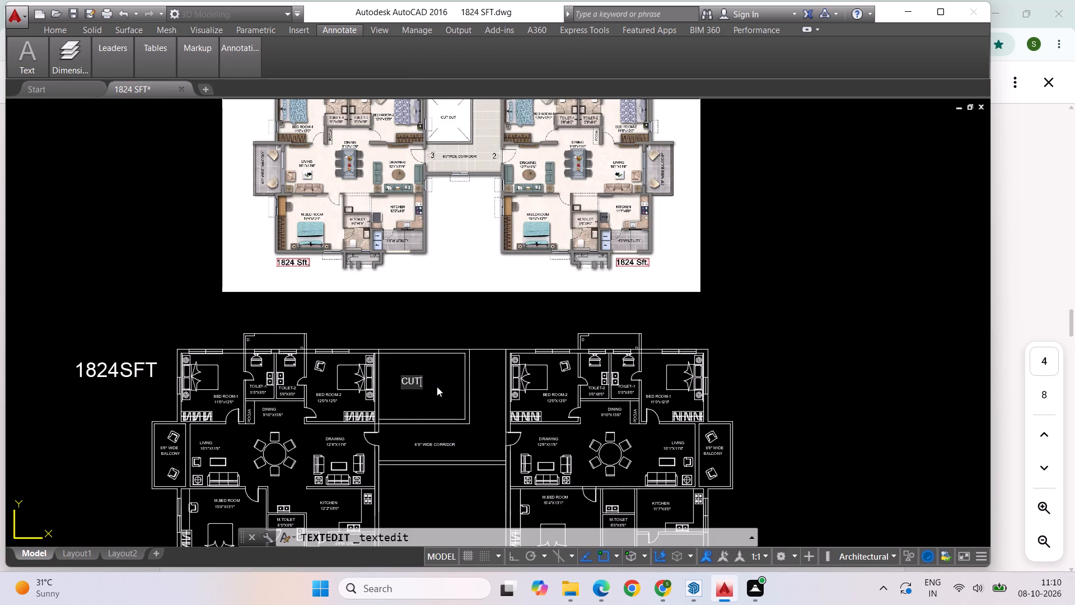
key(space)
text(OUT)
key(Return)
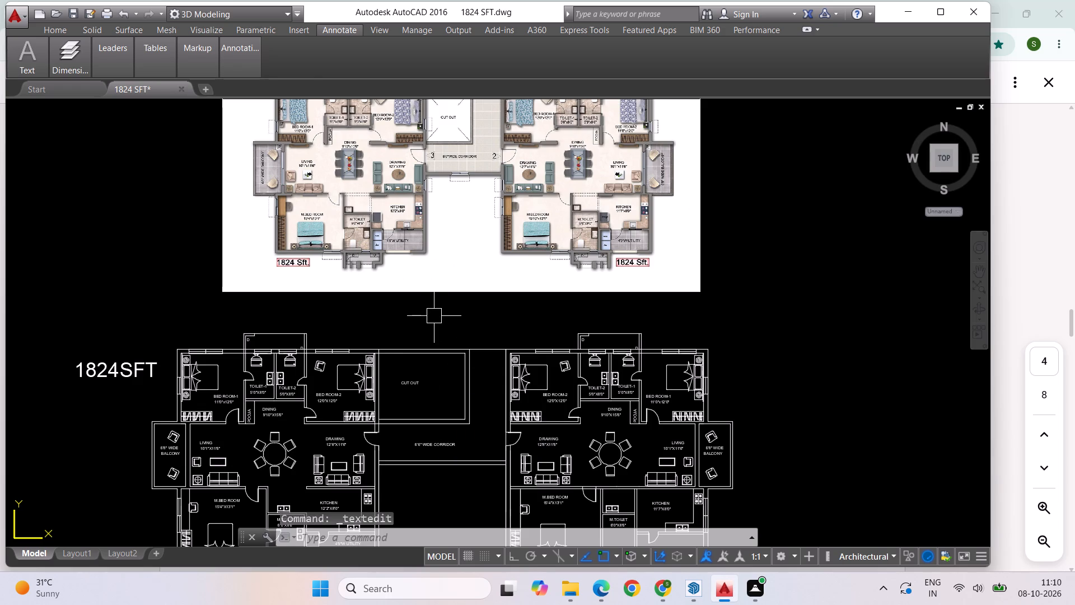
Draw two crossing diagonal lines between opposite inner corners of the cut-out.
scroll(433, 318, down, 1)
scroll(438, 215, up, 2)
scroll(438, 221, down, 2)
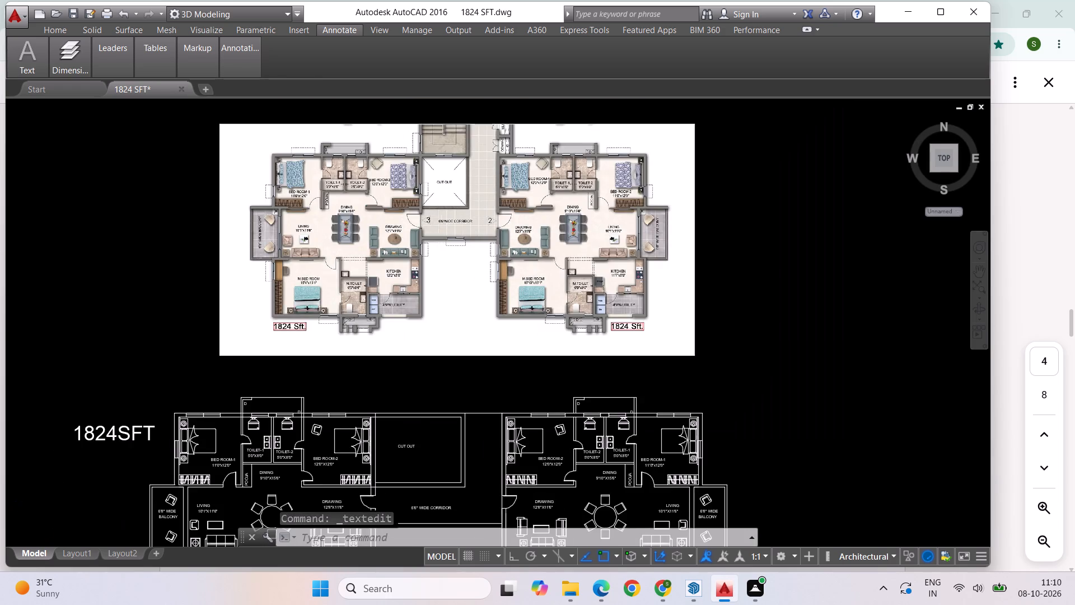
key(Escape)
key(l)
key(Return)
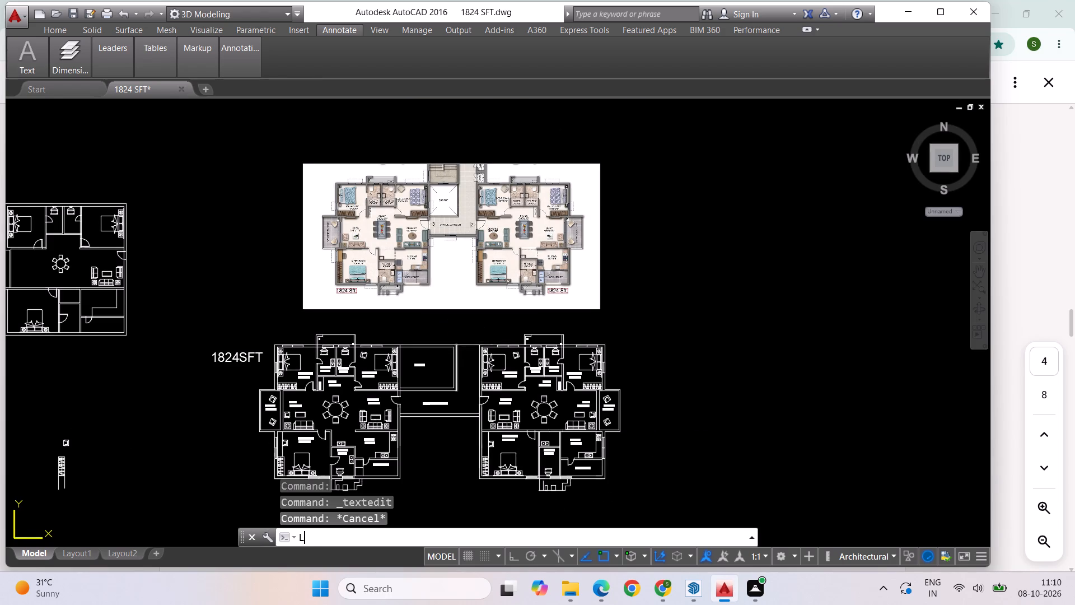
scroll(433, 387, up, 1)
scroll(375, 387, up, 2)
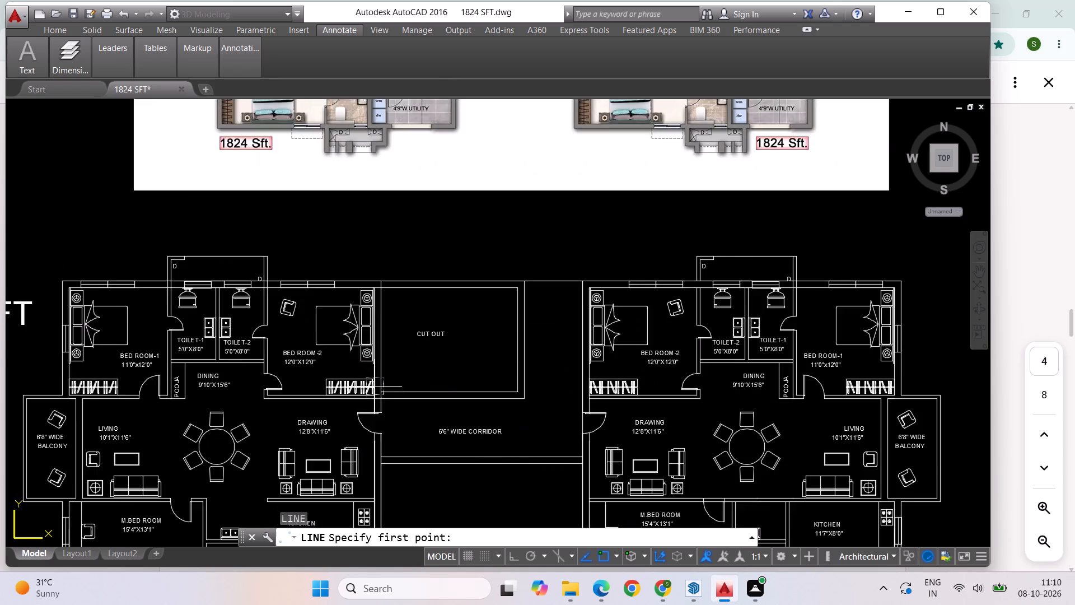
click(382, 398)
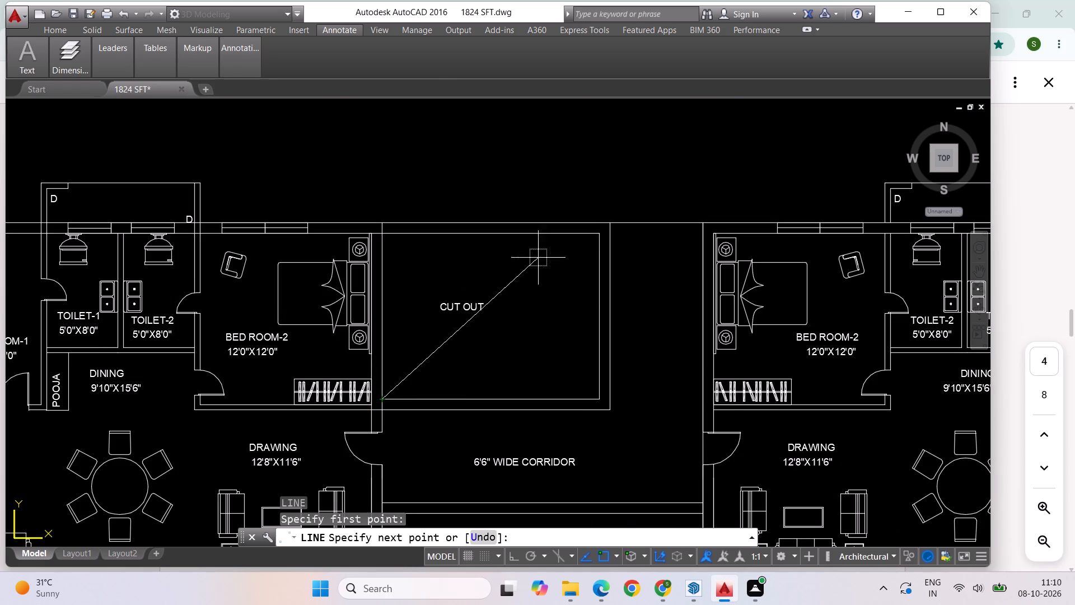
click(596, 236)
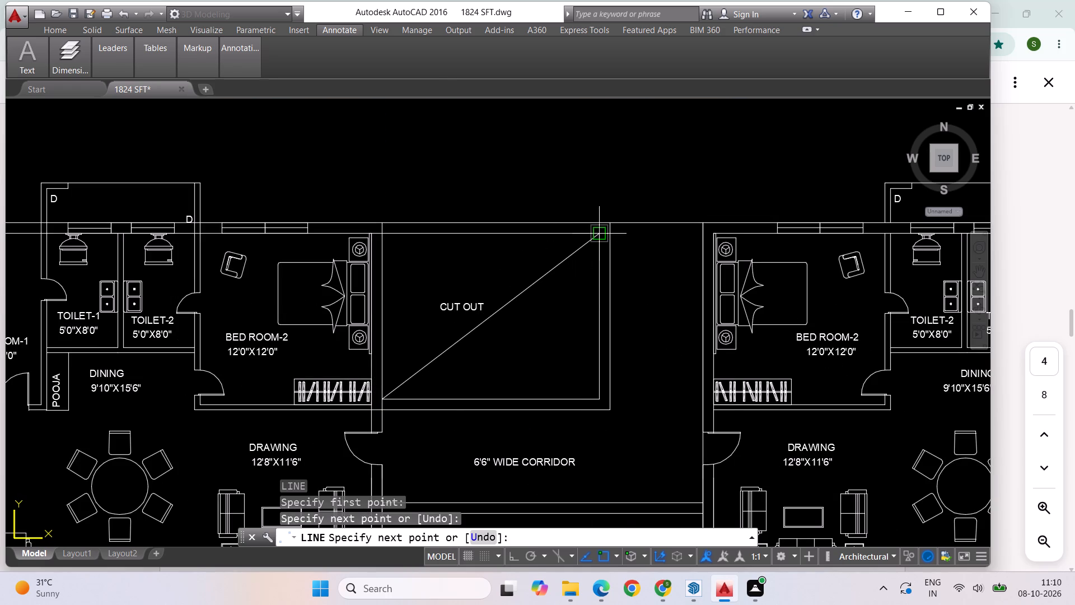
key(Escape)
key(Escape)
key(l)
key(Return)
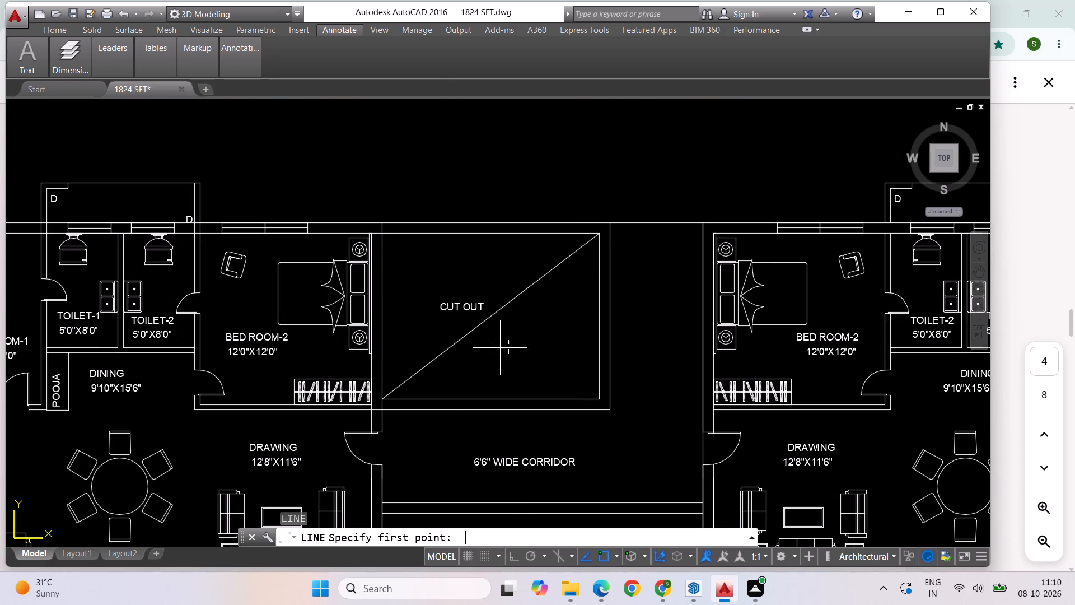
click(386, 231)
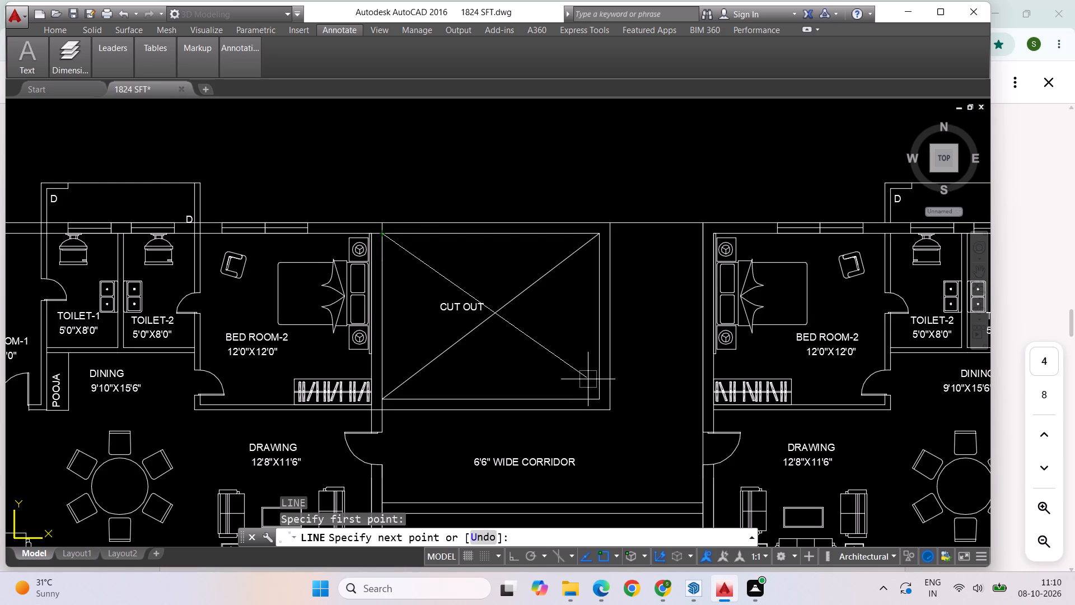
click(598, 395)
key(Escape)
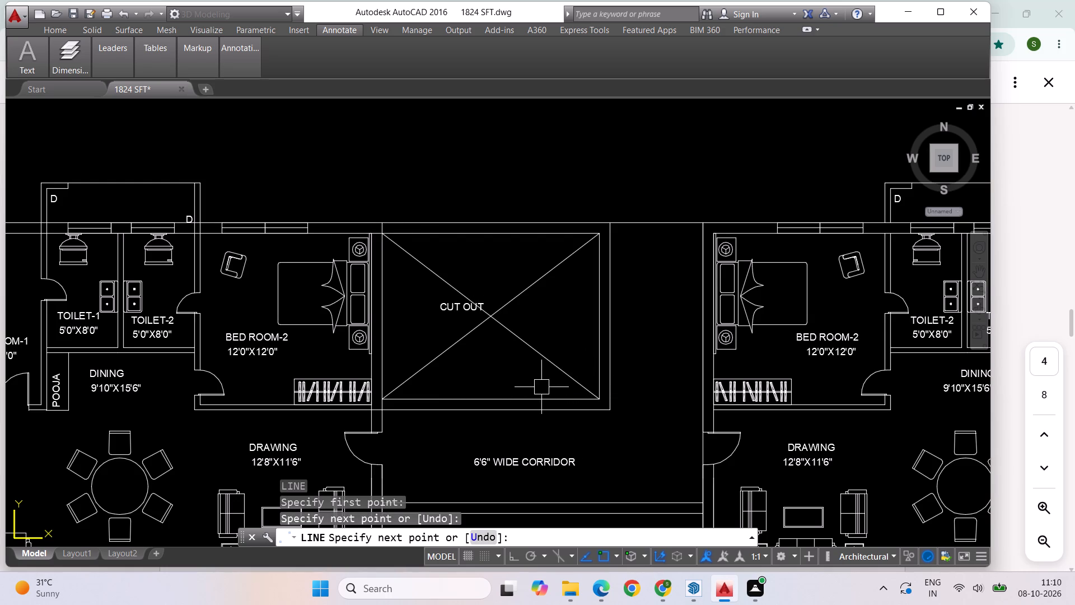
key(Escape)
key(Escape)
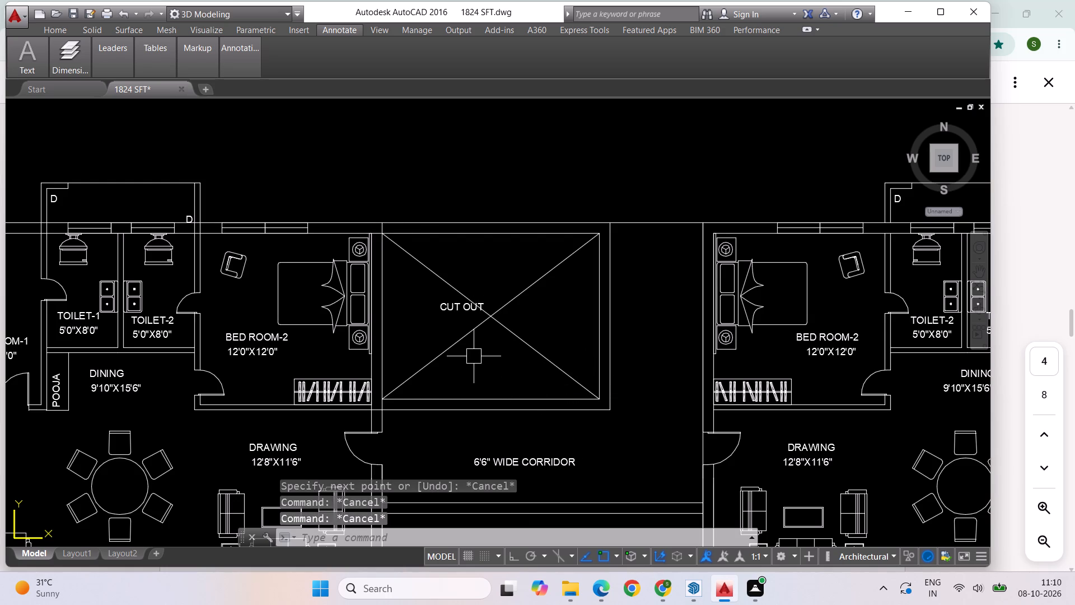
Draw a rectangle around the middle of the cut-out, starting on the upper-left diagonal, to serve as a trimming boundary.
text(REC)
key(Return)
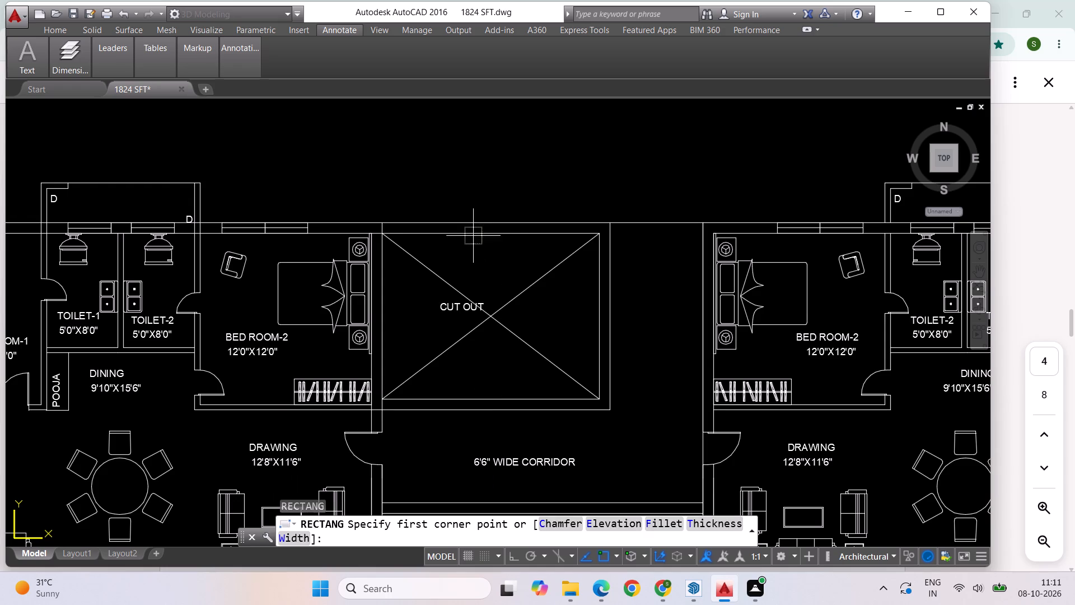
click(434, 273)
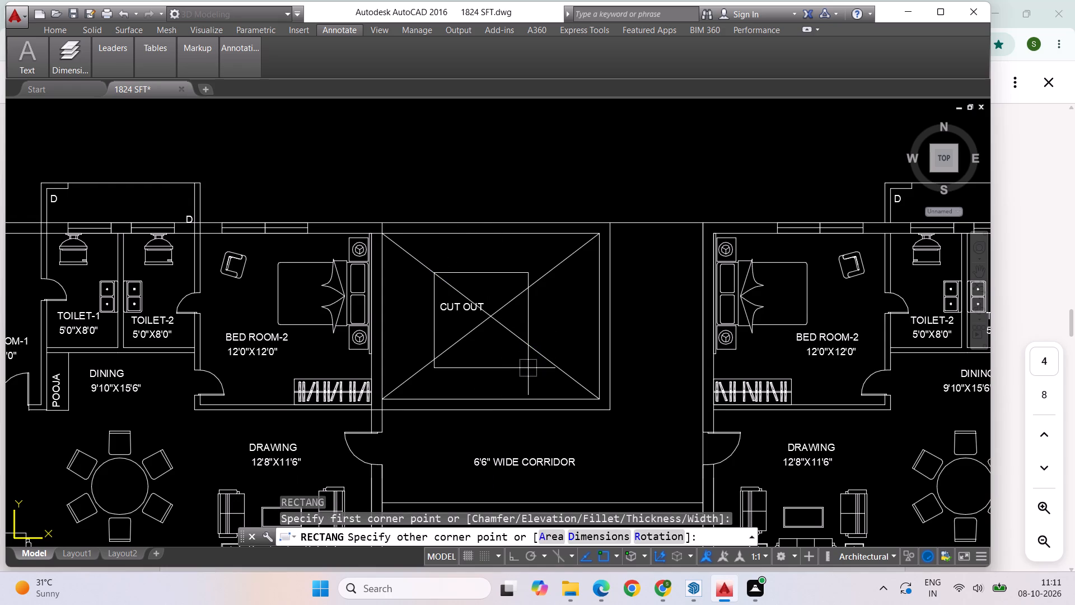
click(528, 368)
key(Escape)
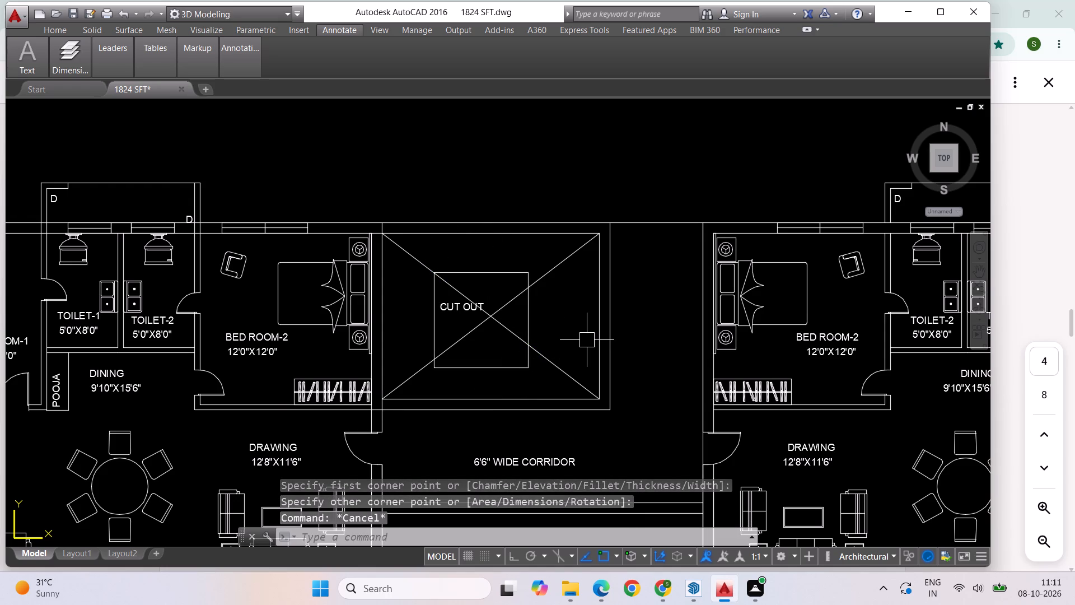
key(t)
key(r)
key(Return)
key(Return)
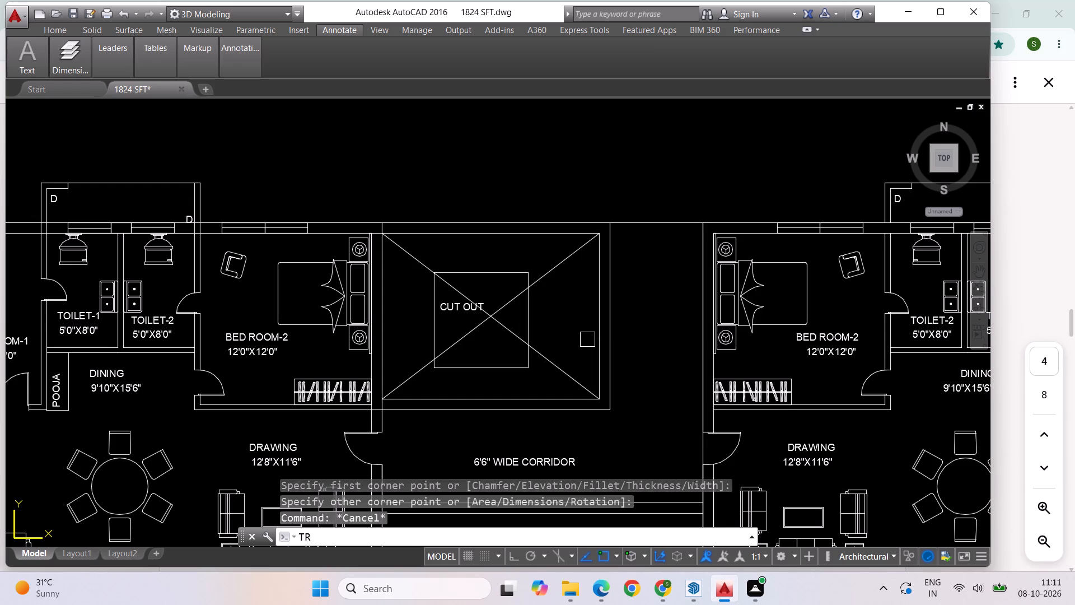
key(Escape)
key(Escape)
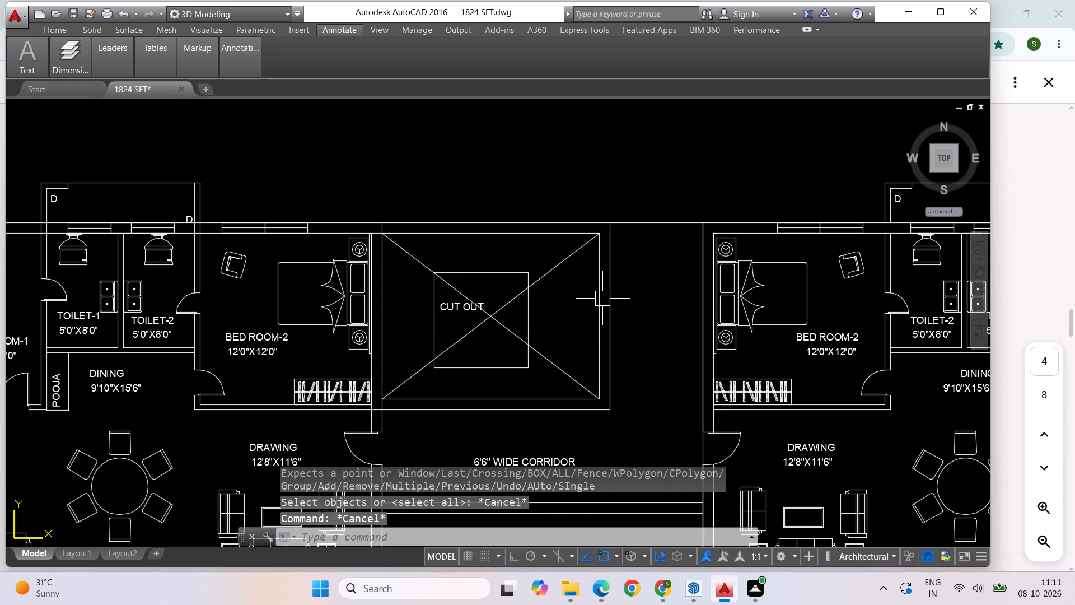
Trim the diagonals inside the central rectangle and the rectangle's own sides, keeping the diagonal portions at the cut-out's corners.
key(t)
key(r)
key(Return)
key(Return)
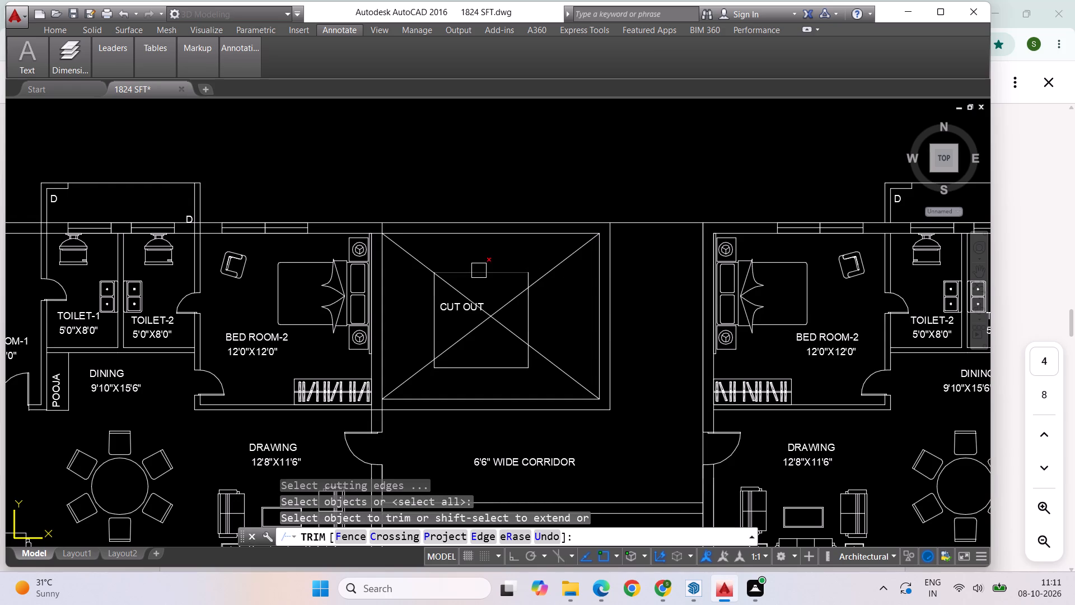
click(479, 271)
click(451, 285)
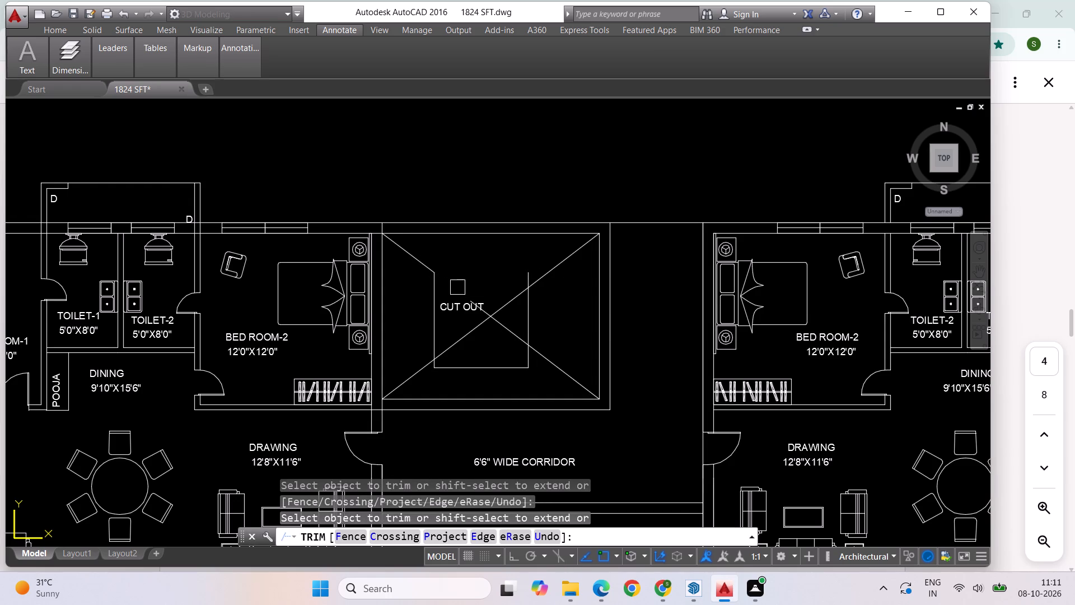
click(501, 309)
click(490, 317)
click(466, 334)
click(533, 268)
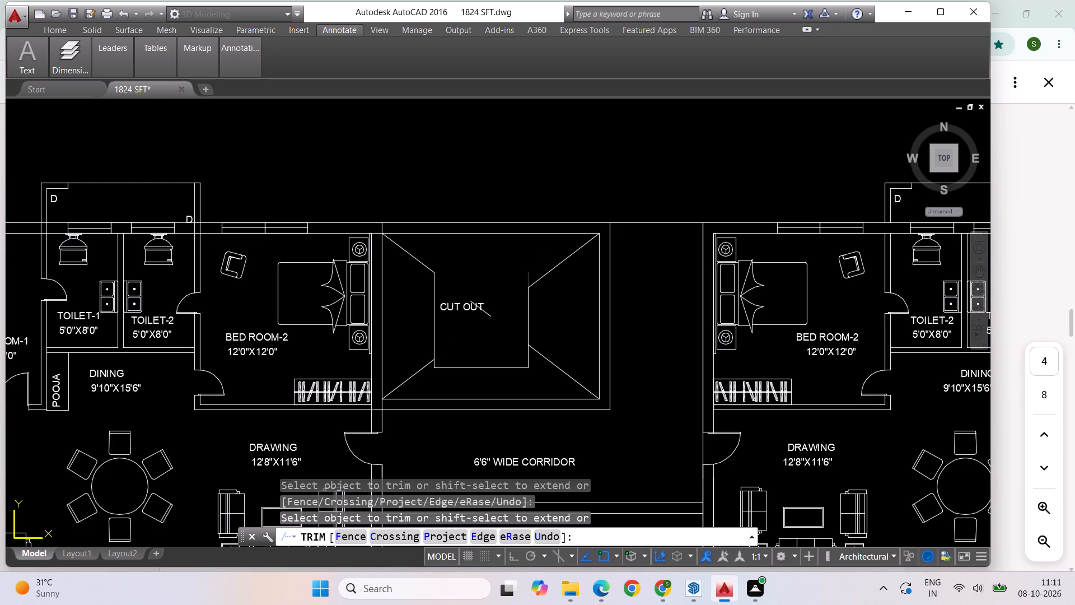
click(439, 317)
click(451, 366)
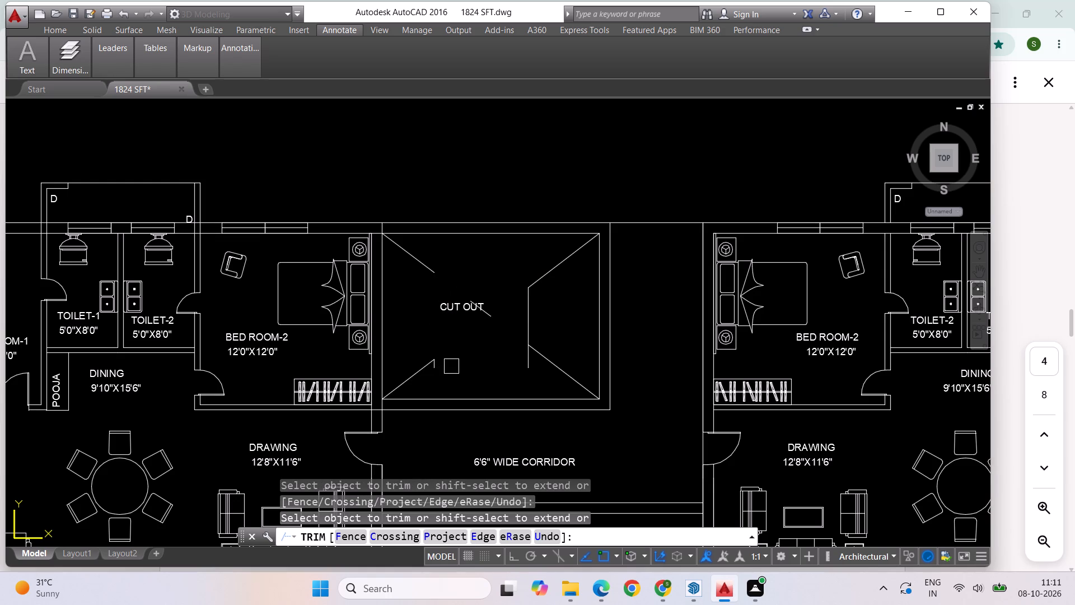
click(438, 369)
click(530, 310)
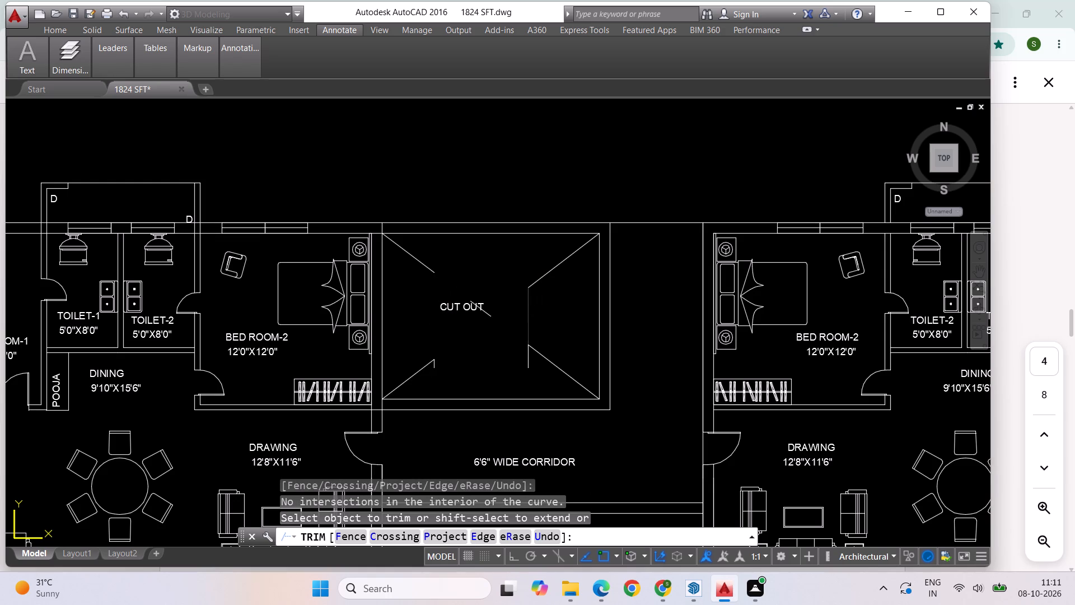
click(527, 362)
key(Escape)
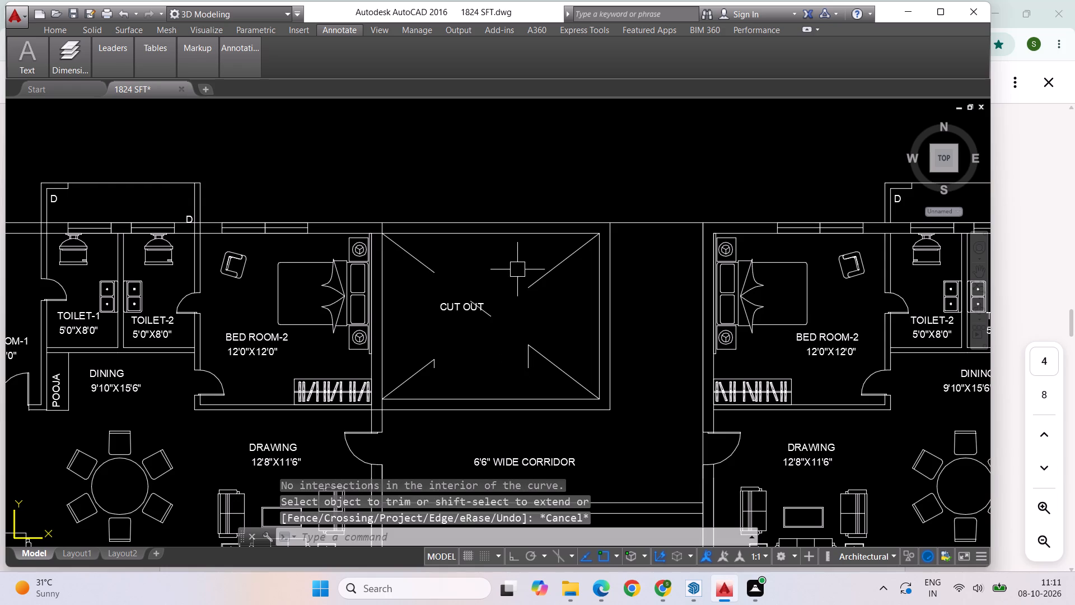
Erase the two leftover rectangle pieces and the stray diagonal piece beside the CUT OUT text.
click(517, 268)
key(Escape)
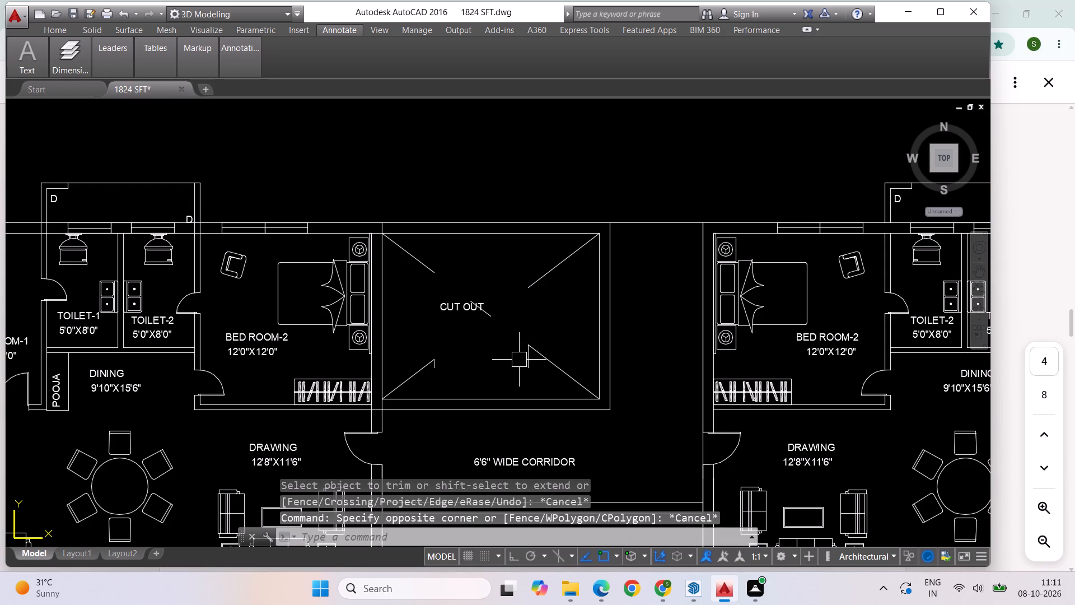
click(524, 359)
click(440, 369)
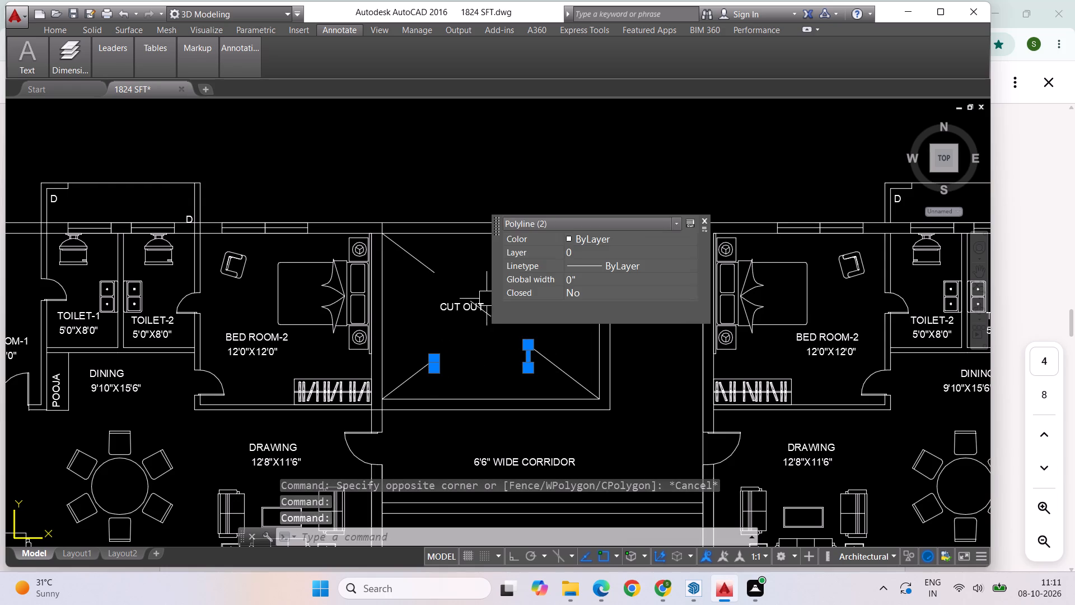
key(Delete)
click(487, 319)
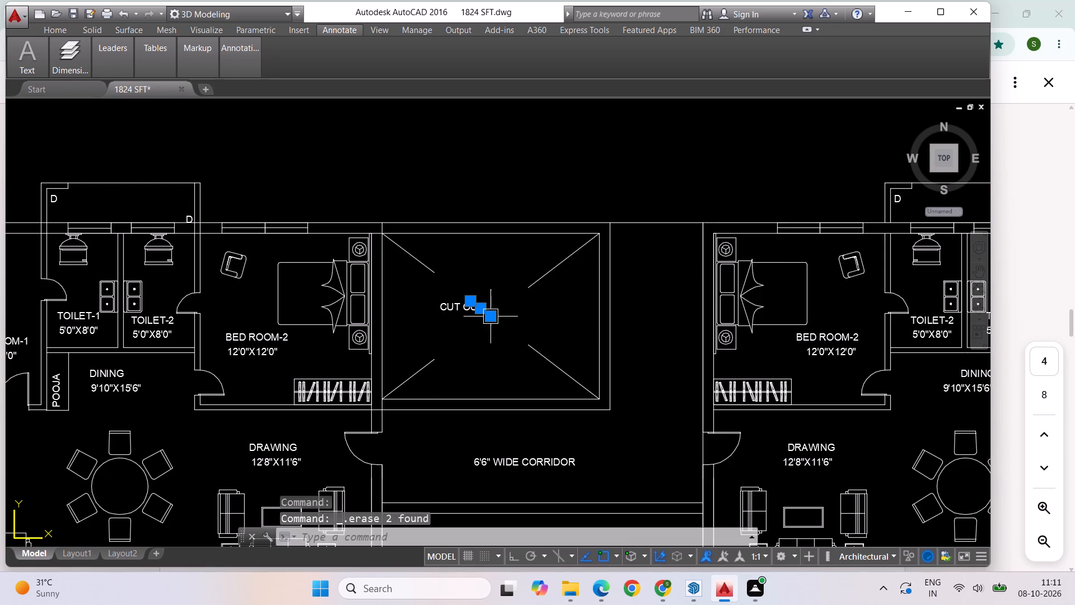
key(Delete)
key(Delete)
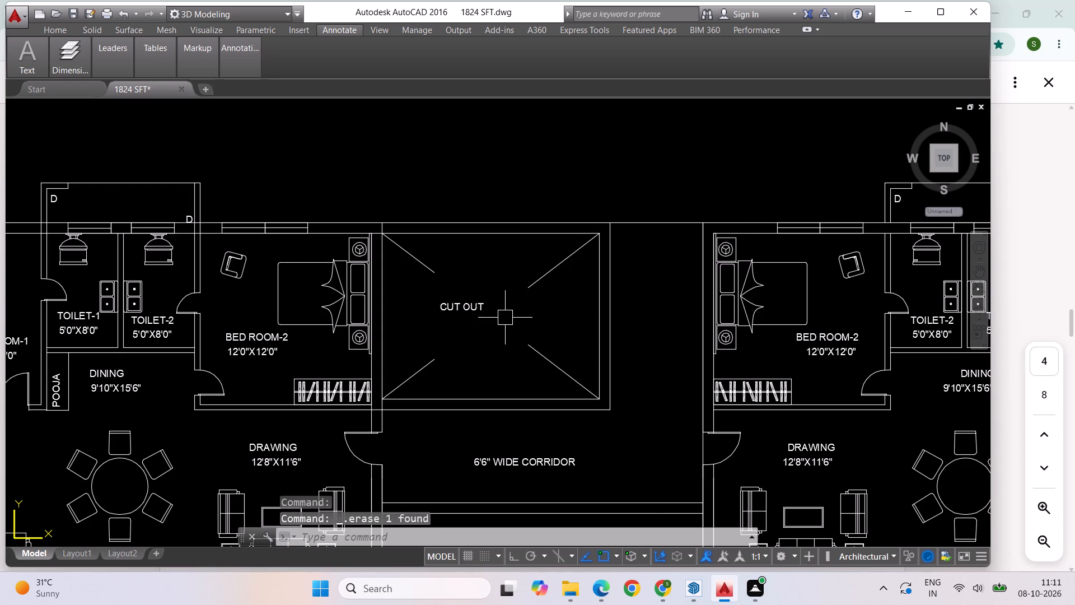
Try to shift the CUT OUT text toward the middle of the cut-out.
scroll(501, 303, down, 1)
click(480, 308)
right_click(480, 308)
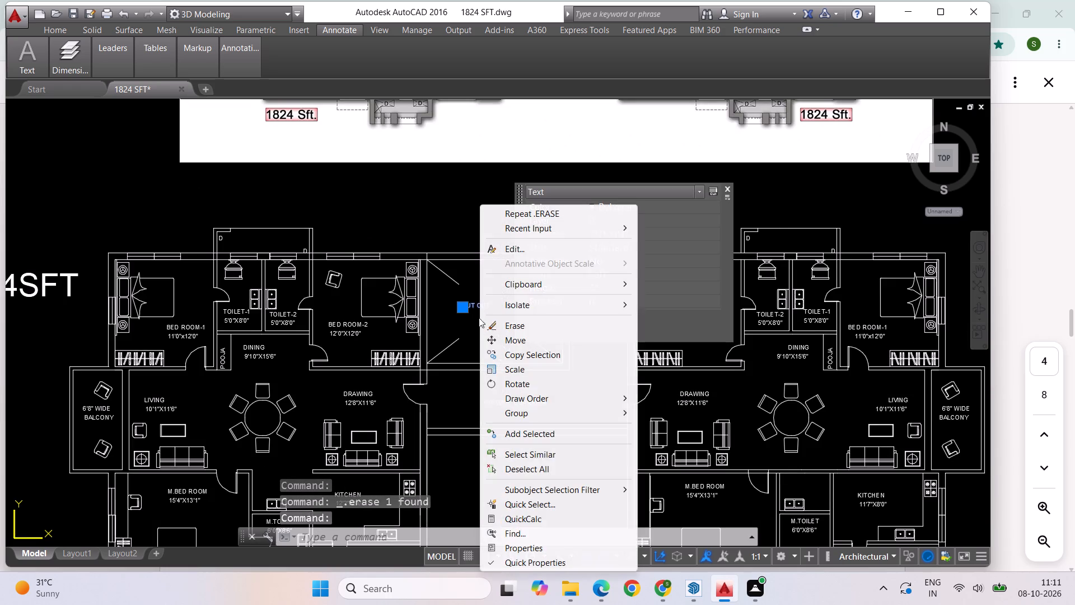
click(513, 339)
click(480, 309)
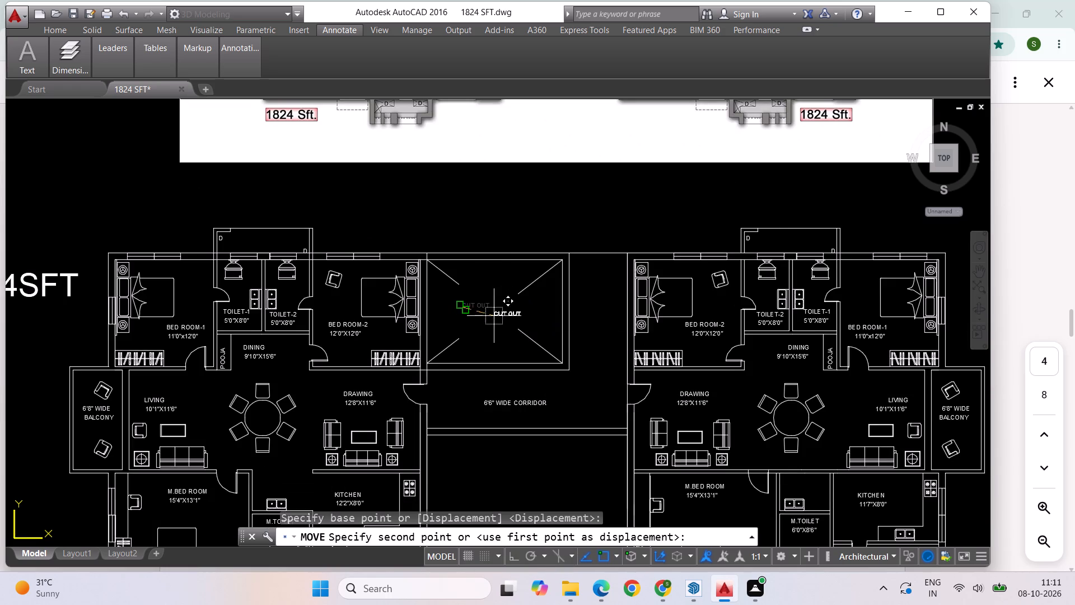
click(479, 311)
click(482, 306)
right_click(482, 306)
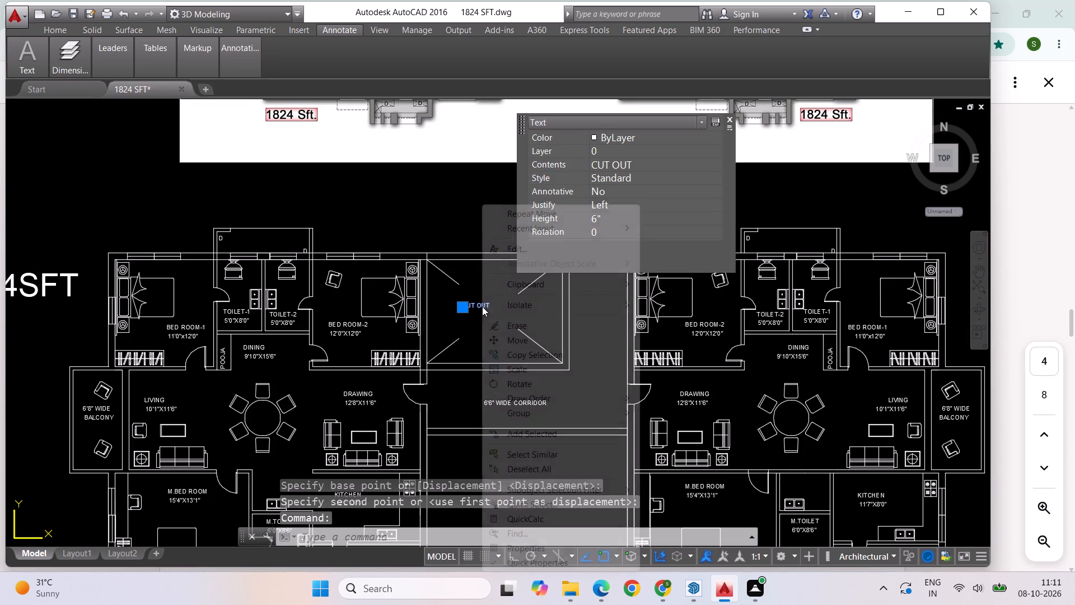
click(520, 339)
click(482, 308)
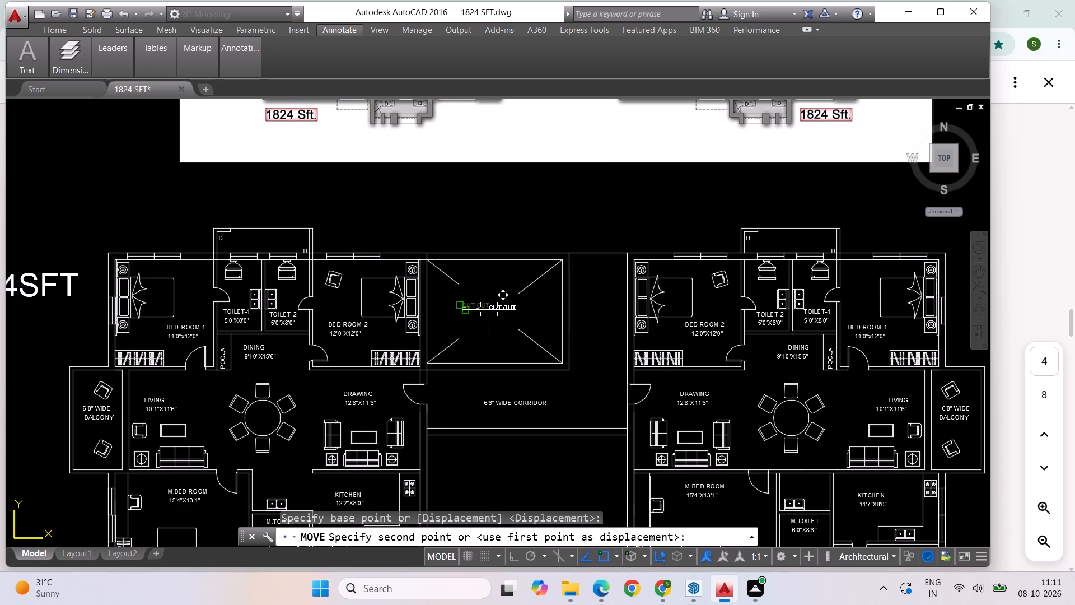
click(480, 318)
Move the CUT OUT text to the middle of the cut-out, between the four corner diagonals.
click(479, 305)
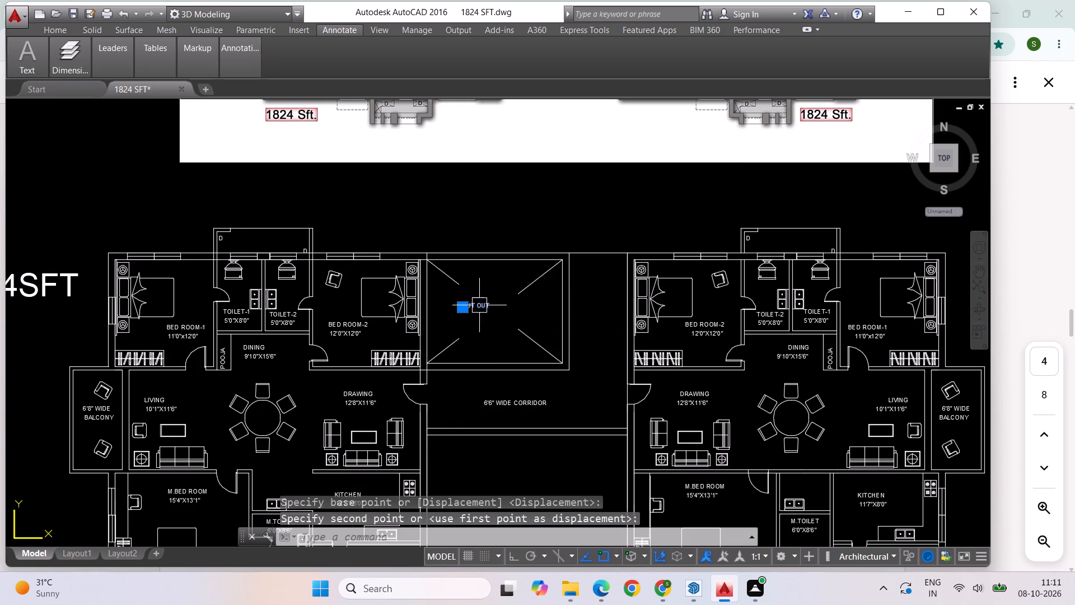
right_click(478, 305)
click(507, 339)
click(471, 309)
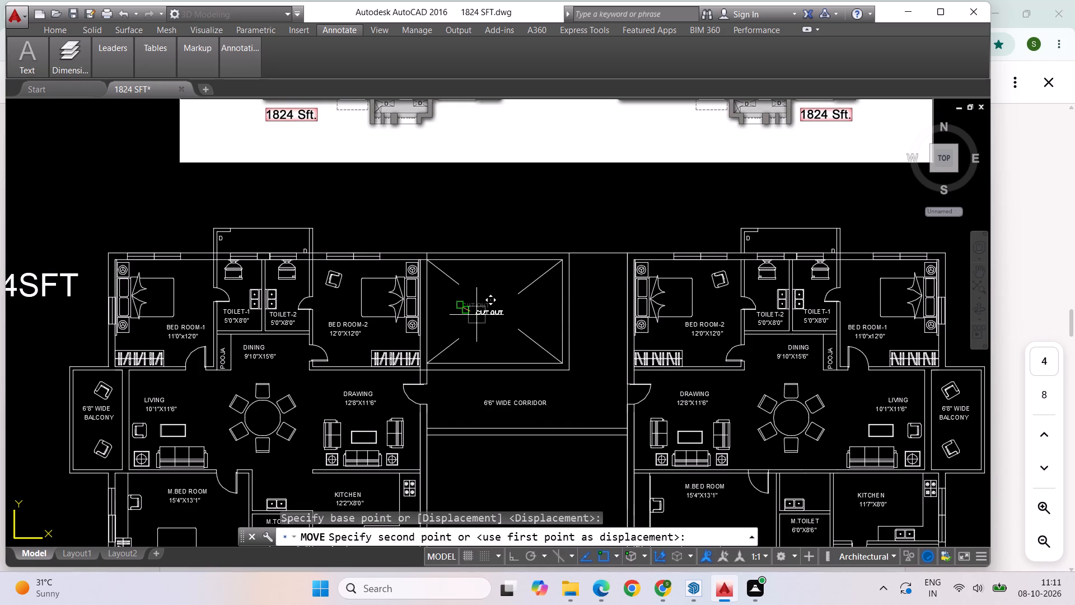
click(482, 319)
Compare the two joined apartments with the reference plan image, checking for missing details down to the utility areas.
scroll(468, 281, down, 1)
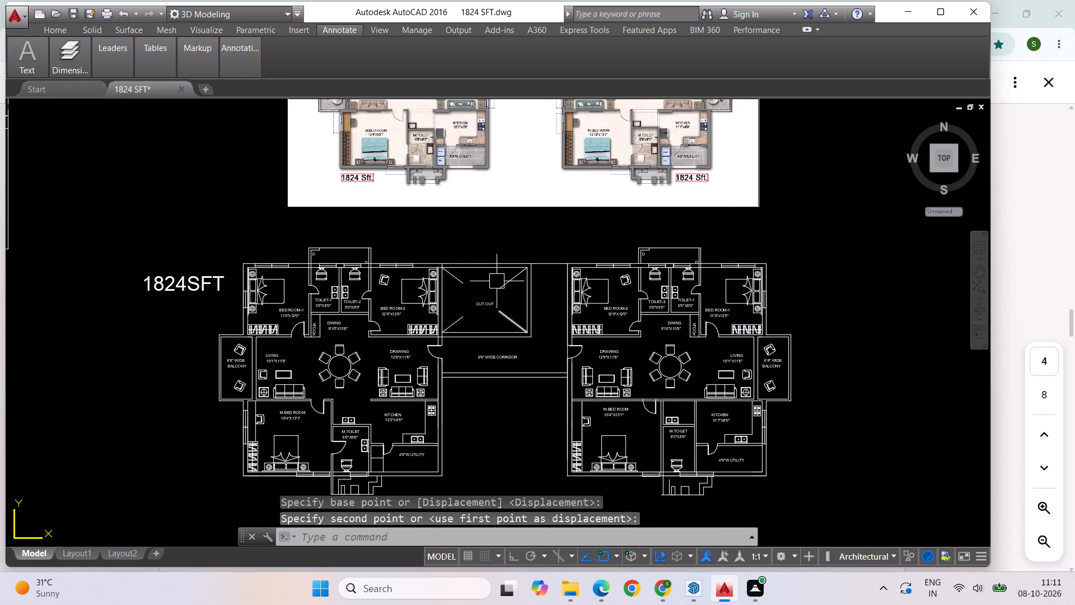
scroll(493, 275, down, 1)
scroll(516, 370, down, 1)
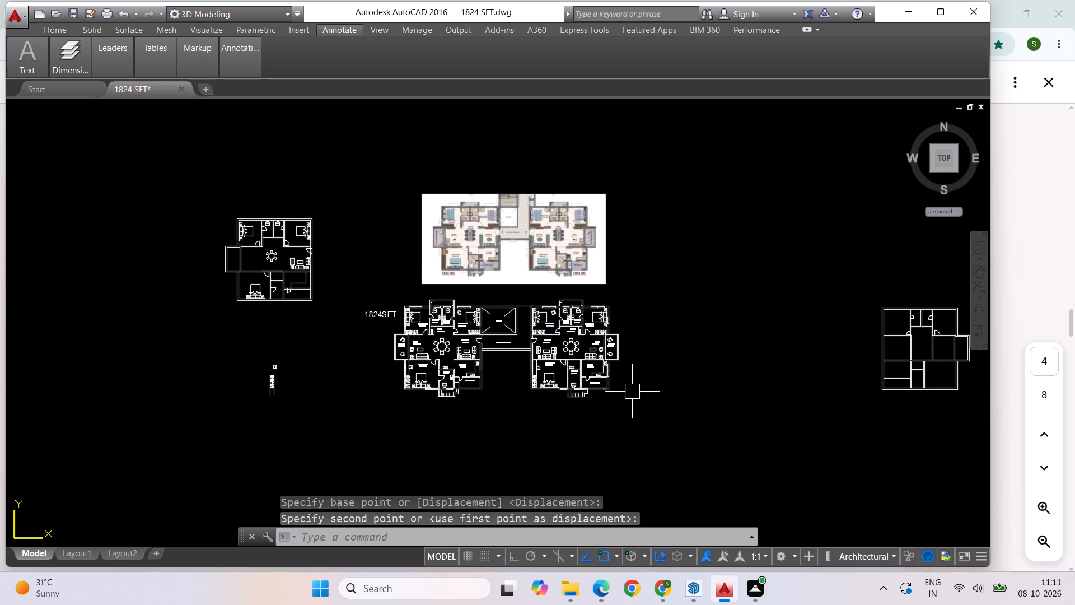
scroll(542, 292, up, 1)
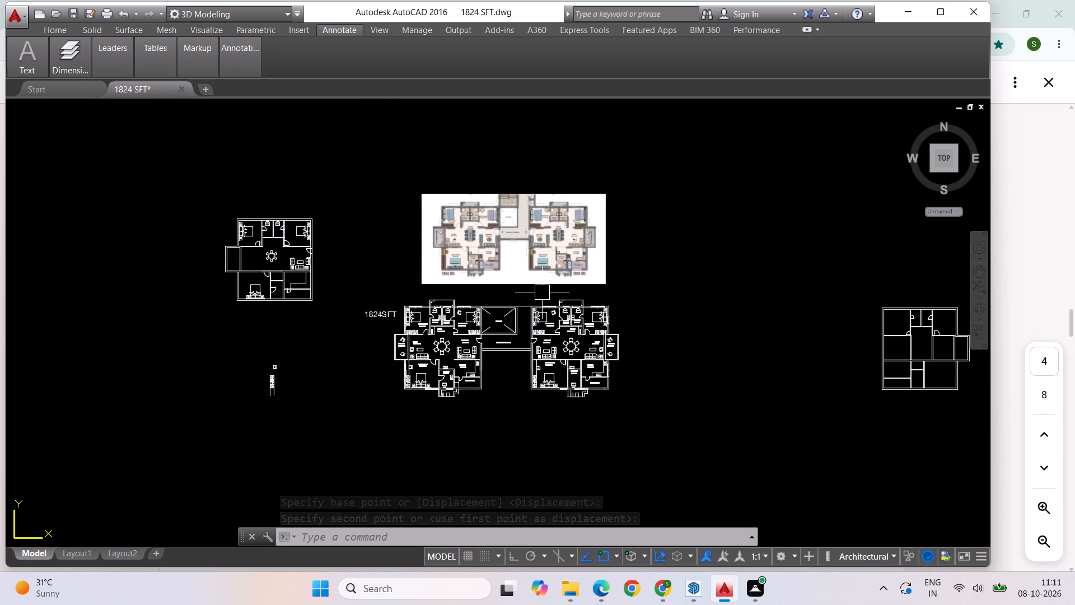
scroll(542, 292, up, 1)
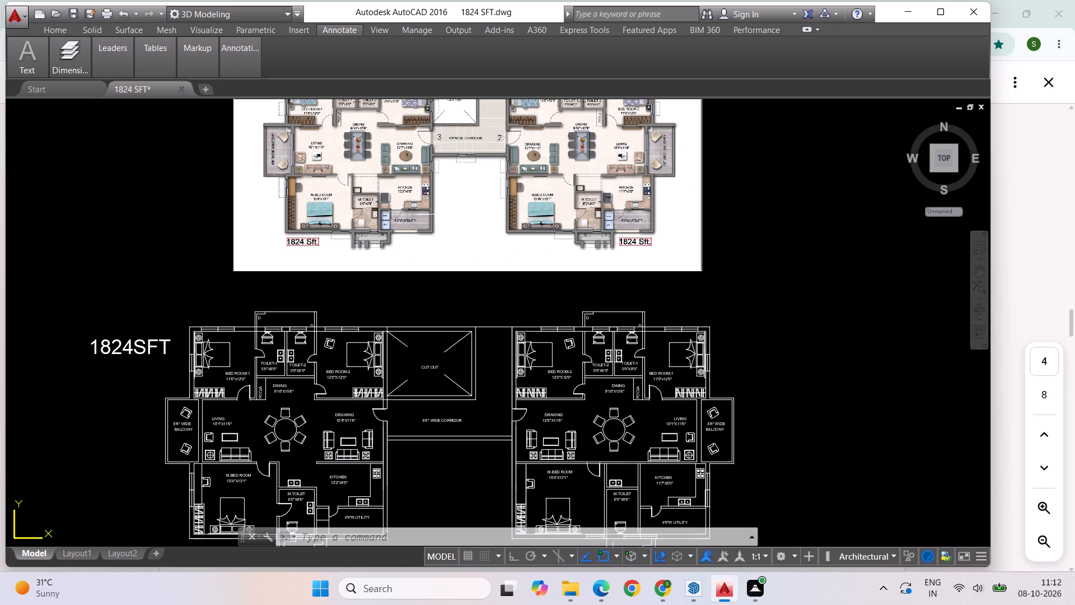
scroll(554, 259, down, 1)
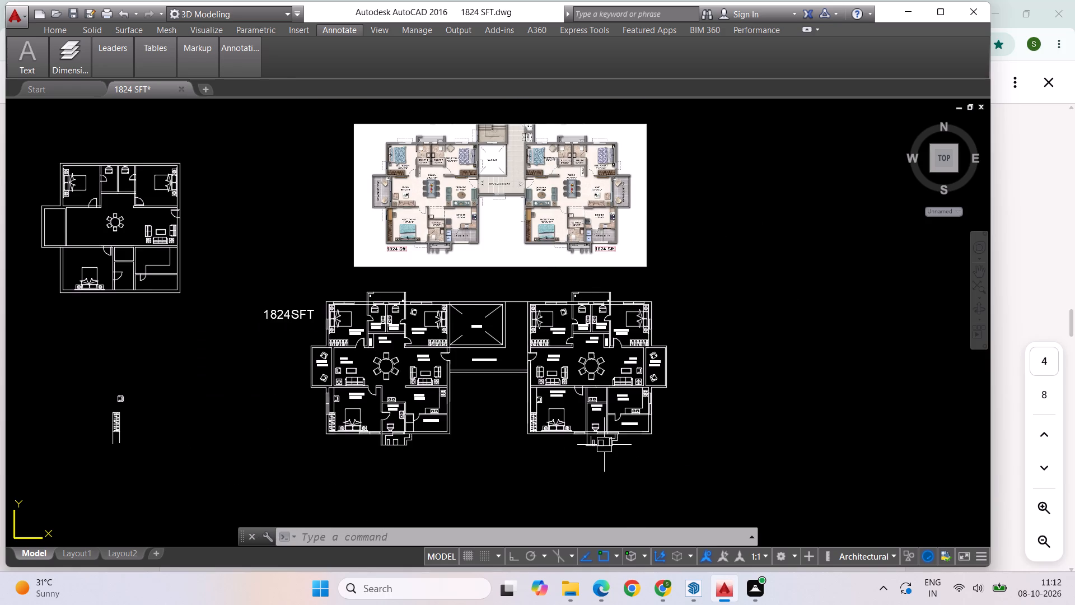
scroll(605, 446, up, 2)
scroll(129, 411, up, 1)
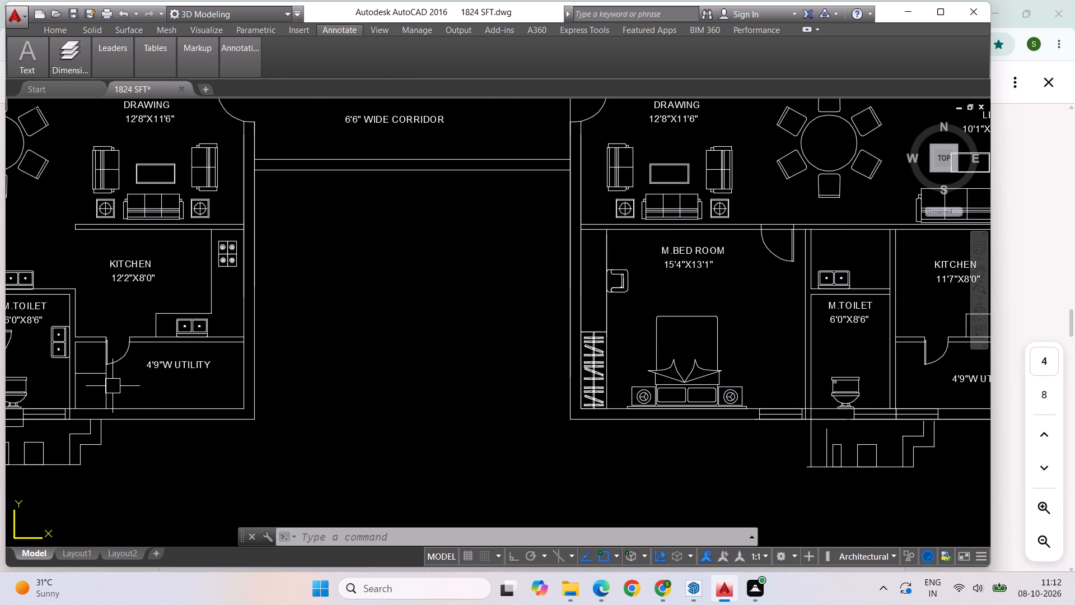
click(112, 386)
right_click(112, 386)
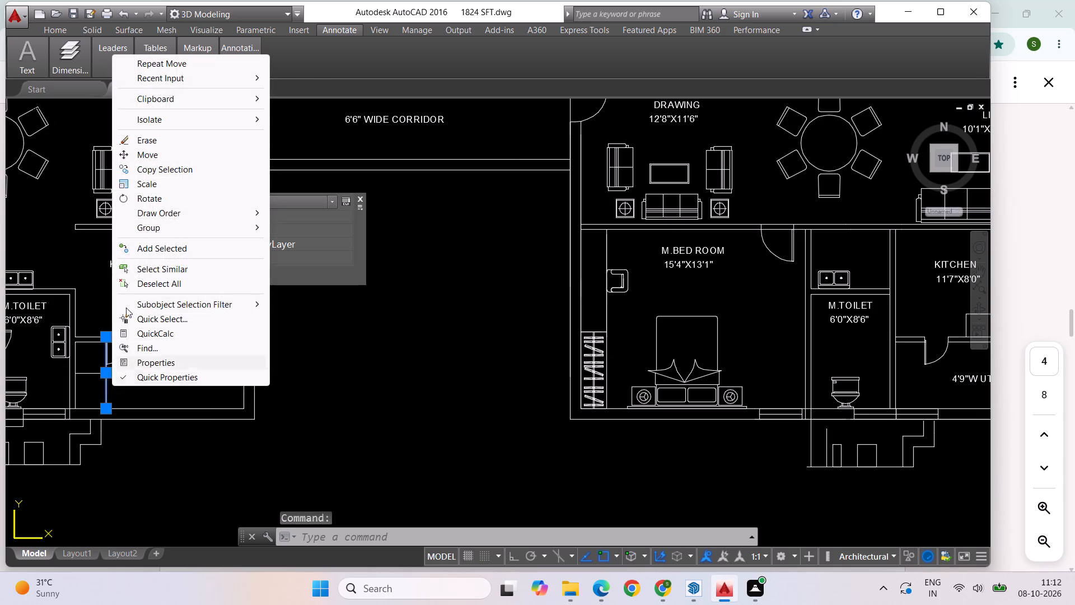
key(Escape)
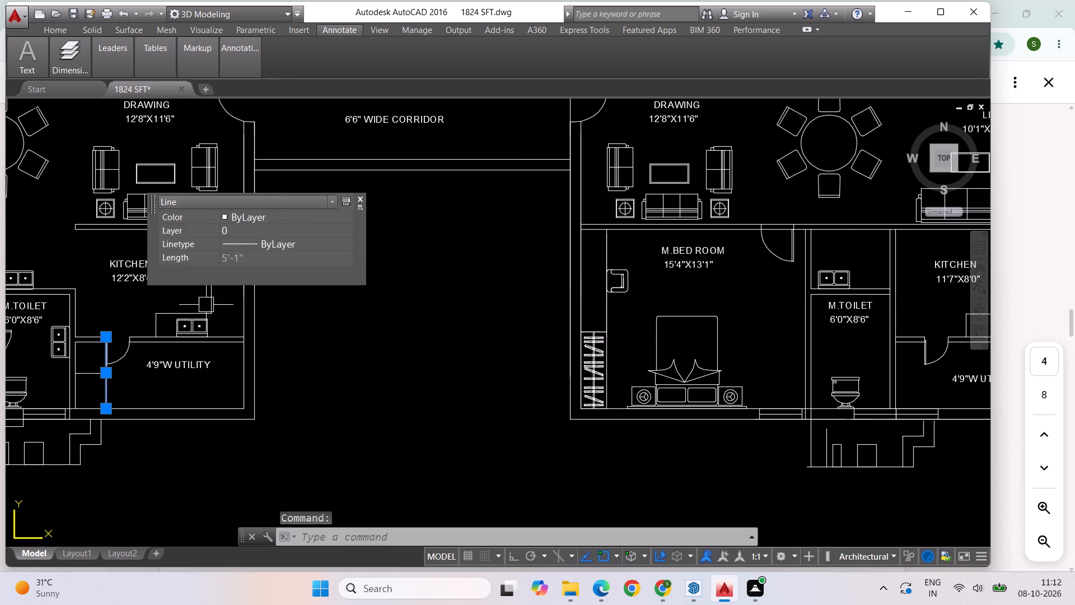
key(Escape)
Copy the left apartment utility's vertical partition line and short horizontal line to the right apartment's utility, against the M.TOILET wall.
click(88, 369)
click(102, 387)
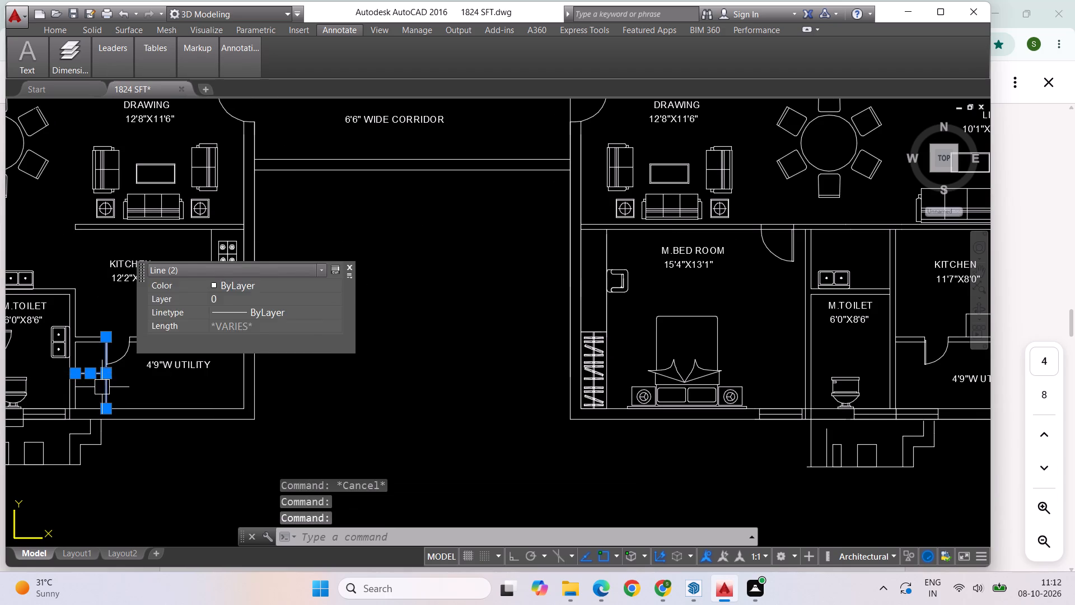
right_click(102, 387)
click(144, 192)
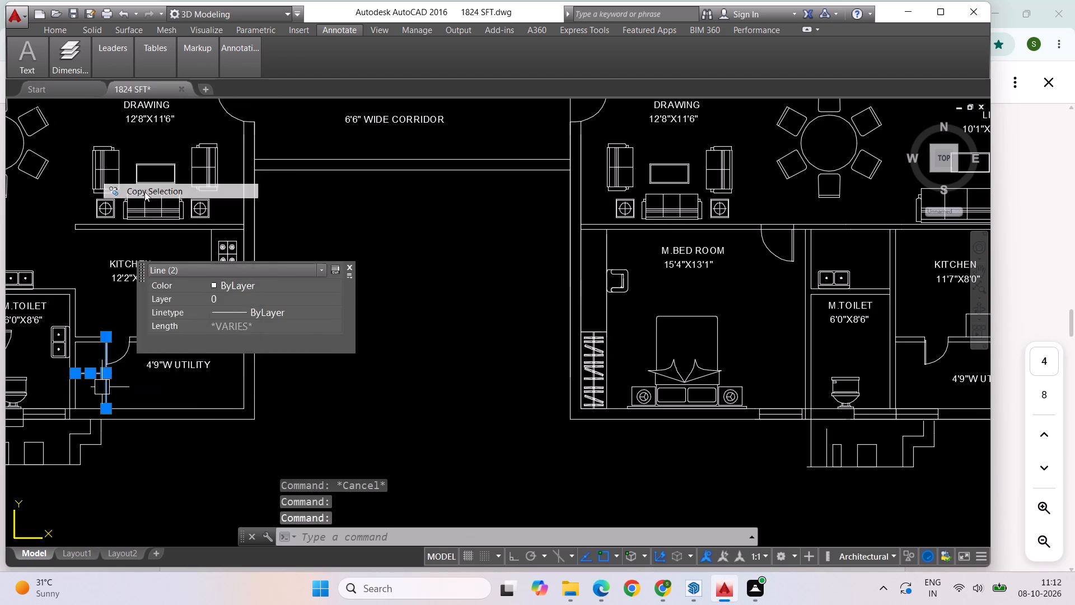
click(75, 375)
scroll(52, 378, down, 2)
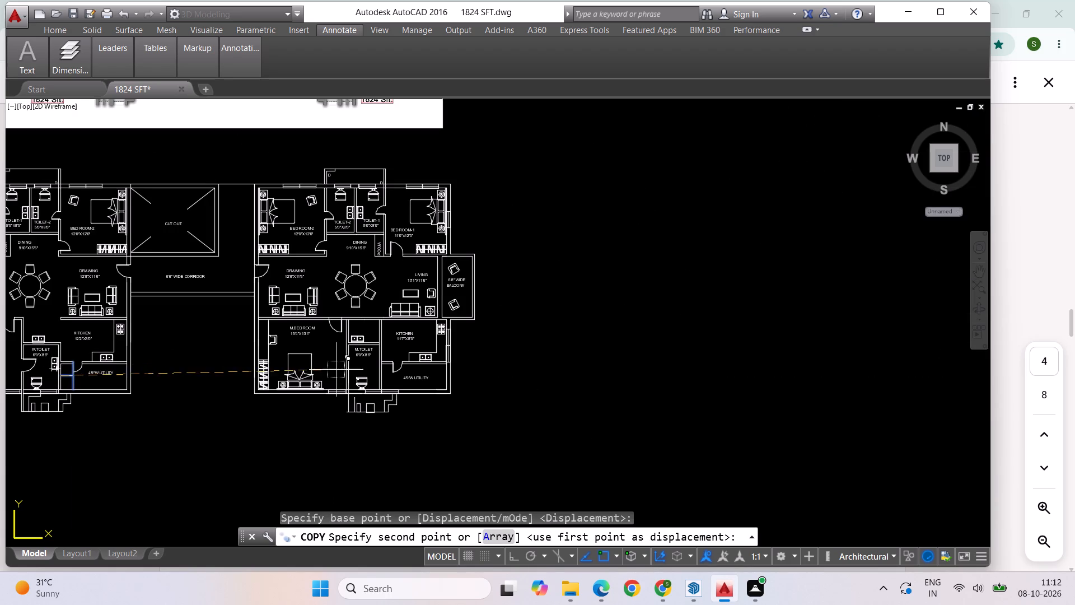
scroll(391, 390, up, 3)
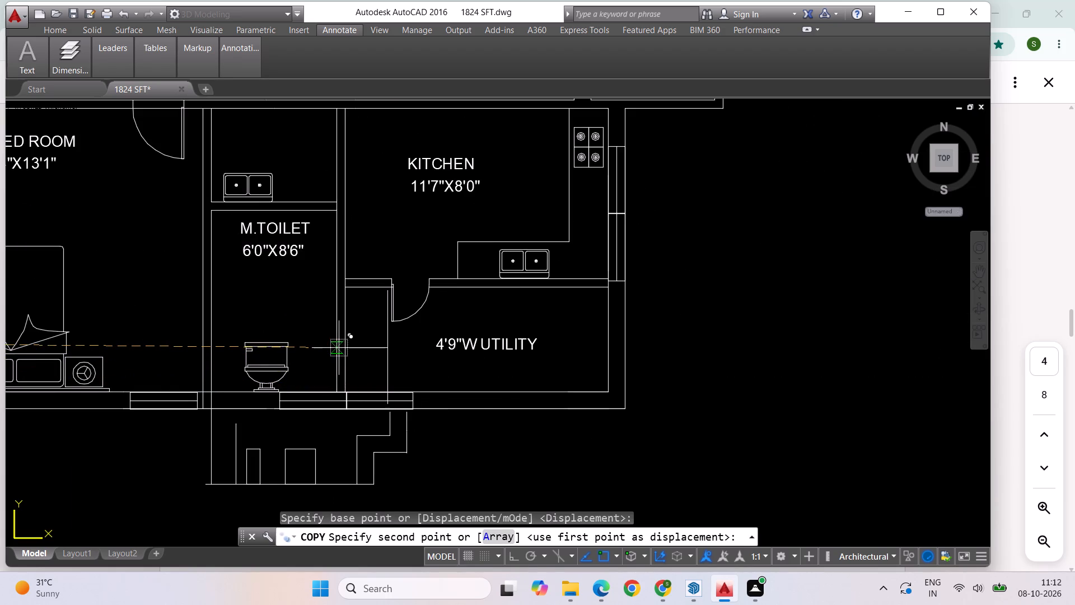
scroll(342, 342, up, 2)
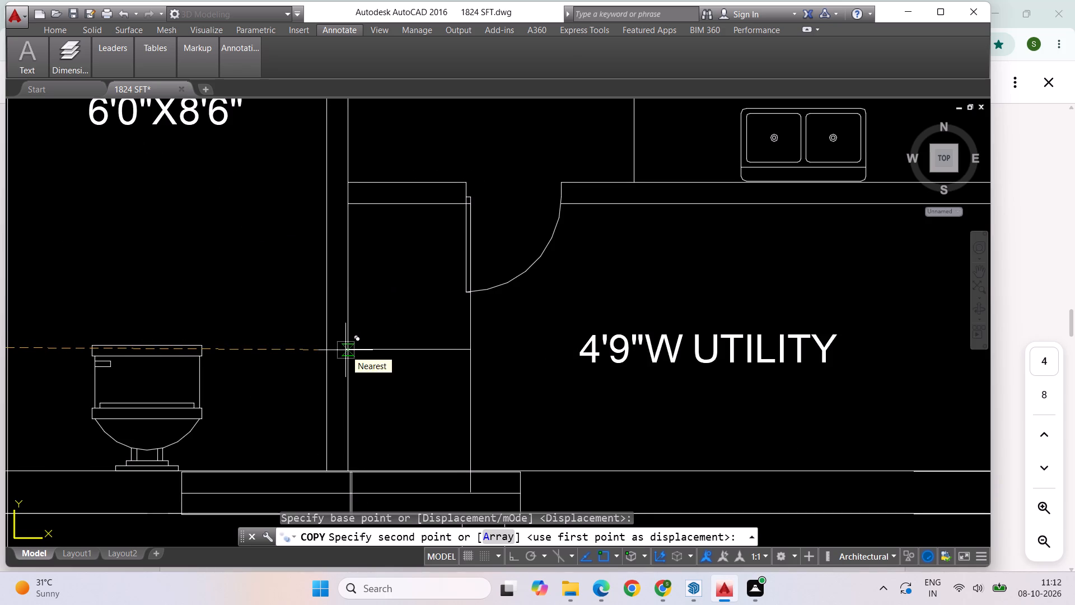
click(345, 350)
key(Escape)
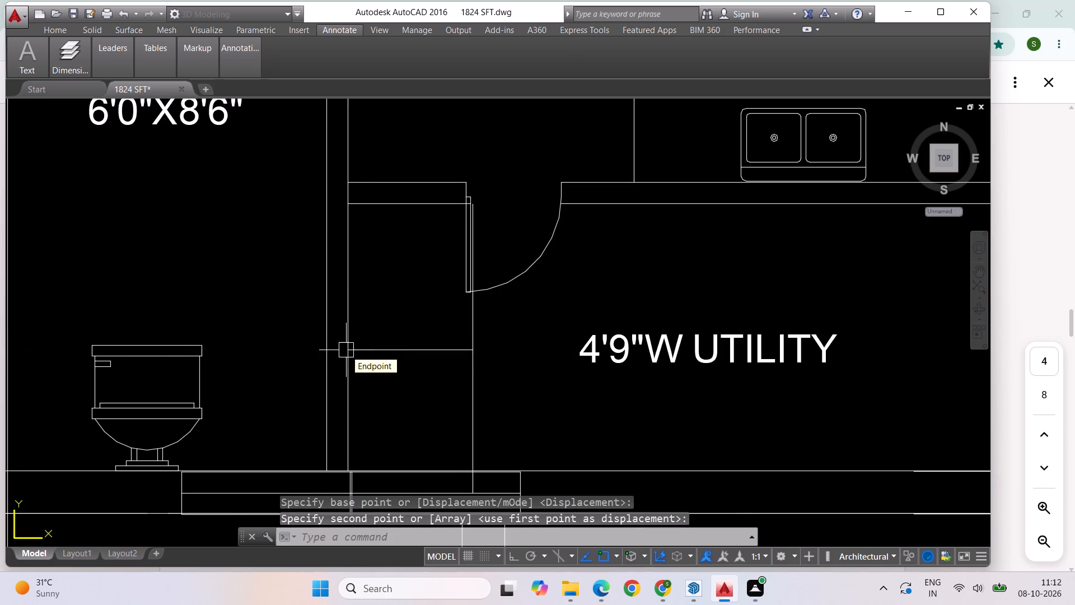
key(Escape)
Move the copied vertical line in the right apartment's utility so its upper end meets the wall corner at the door.
click(471, 376)
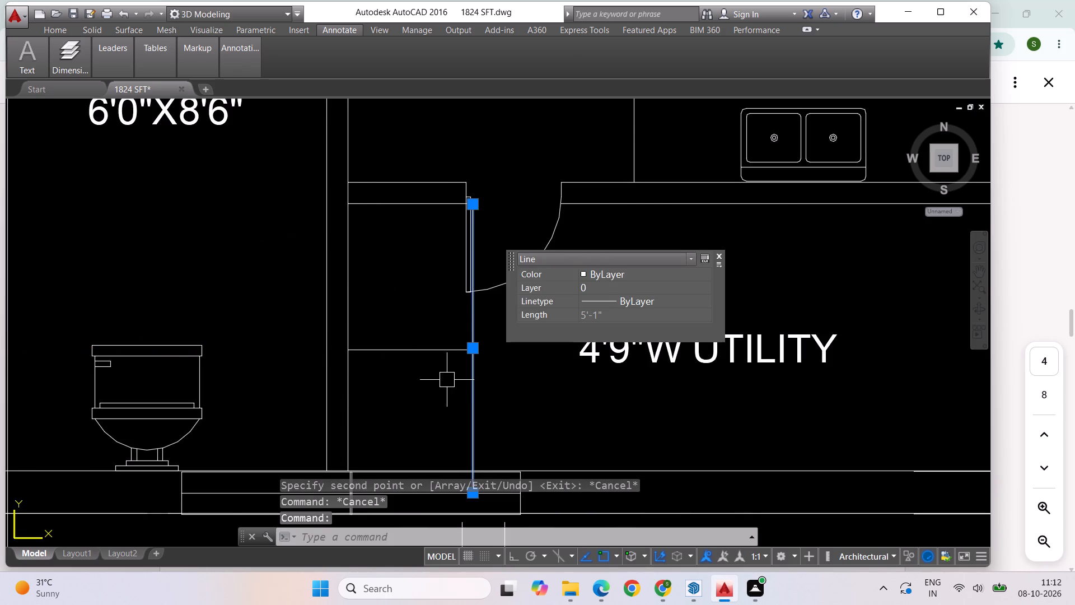
right_click(443, 379)
click(478, 151)
scroll(478, 210, up, 1)
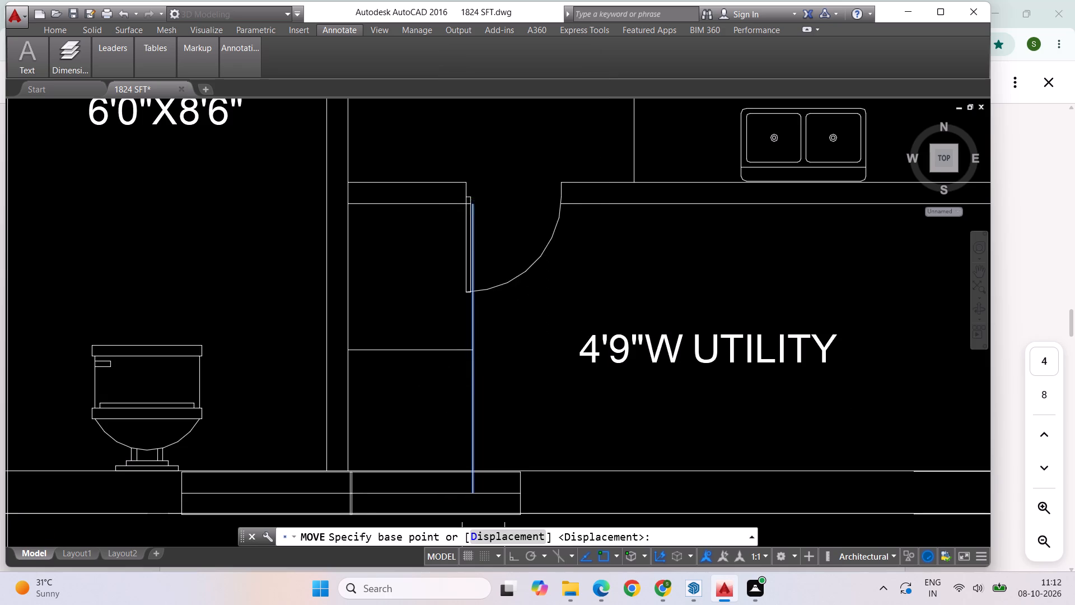
scroll(478, 210, up, 1)
click(459, 198)
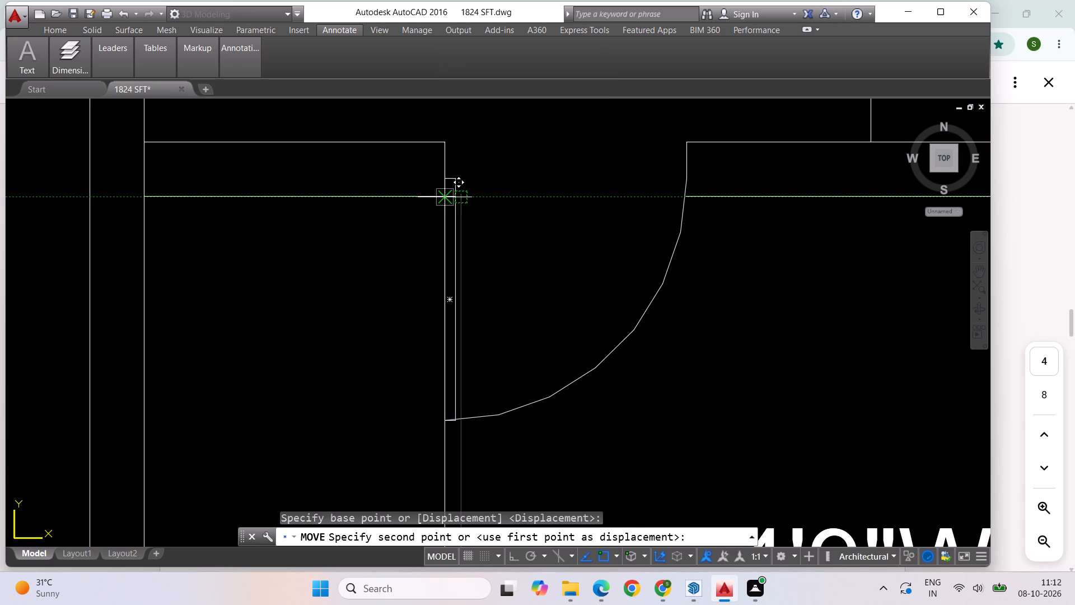
click(443, 199)
scroll(479, 176, down, 3)
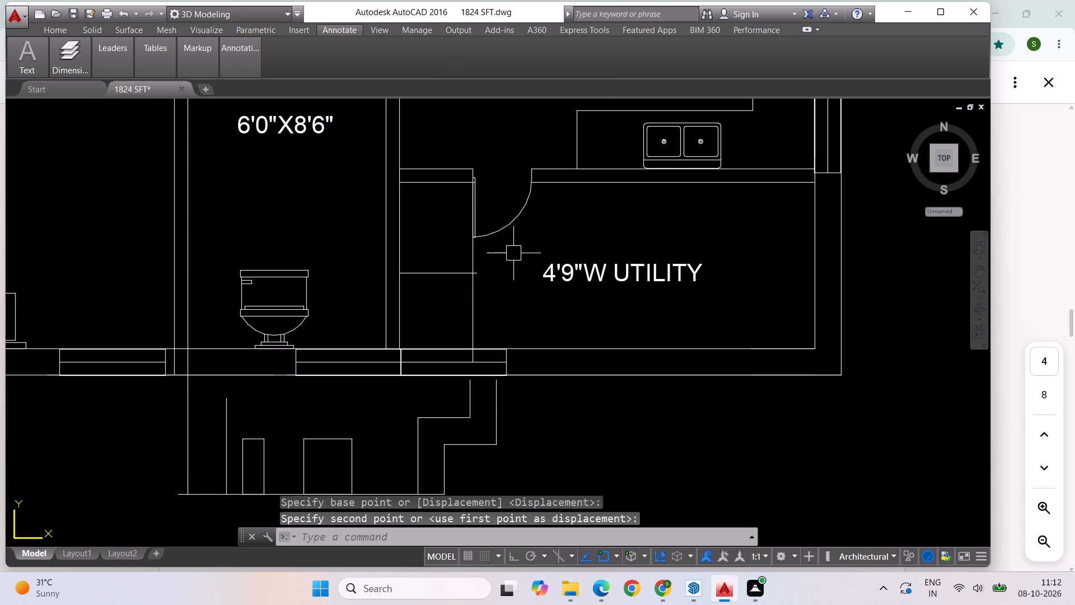
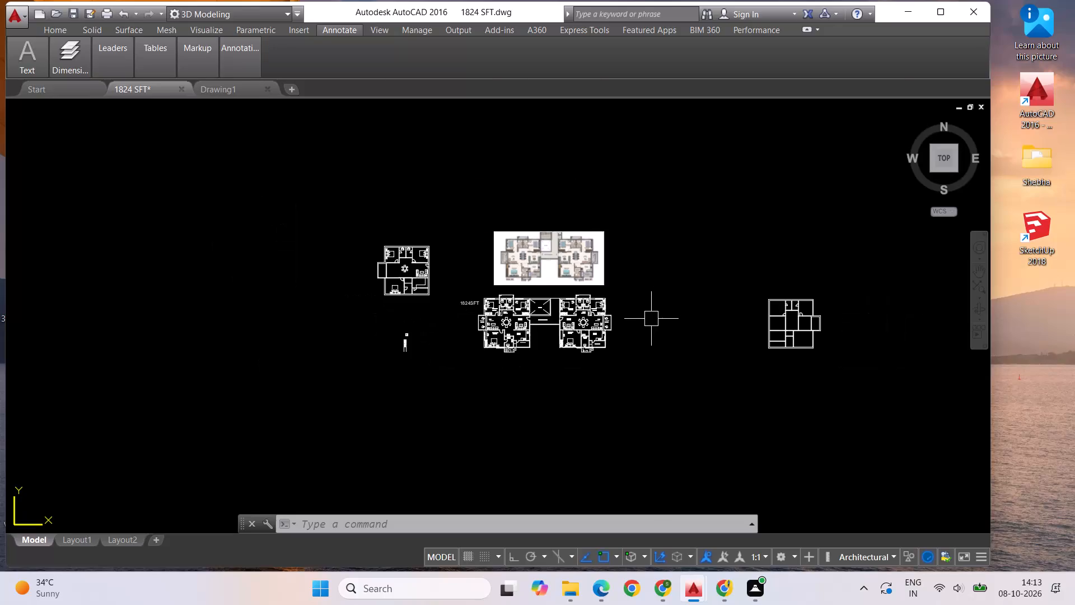
Compare the joined apartments, cut-out and corridor with the reference plan image to find details still missing.
scroll(603, 324, up, 3)
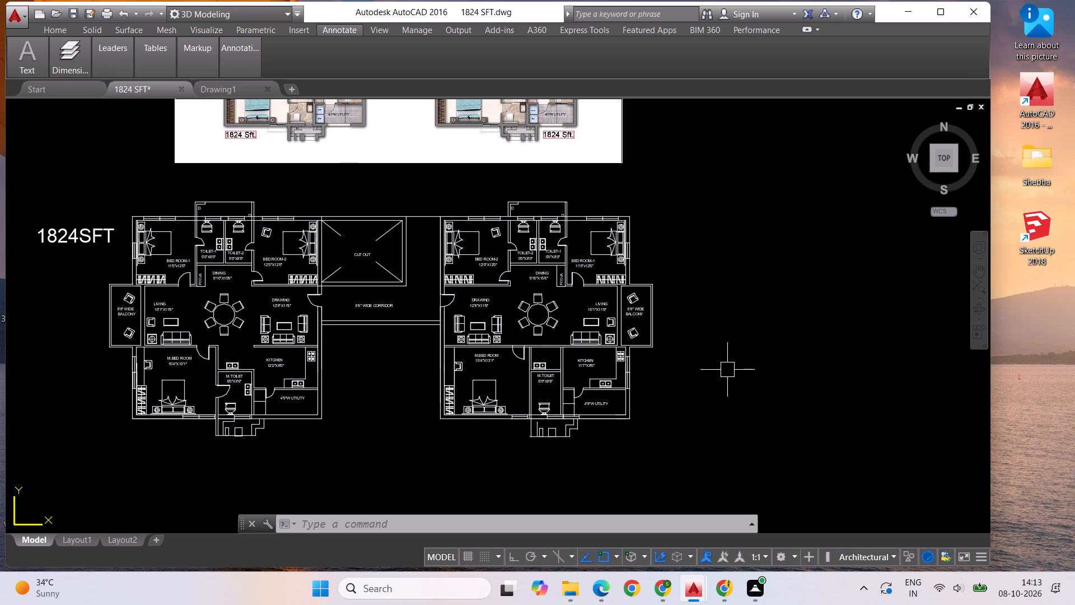
scroll(739, 367, down, 1)
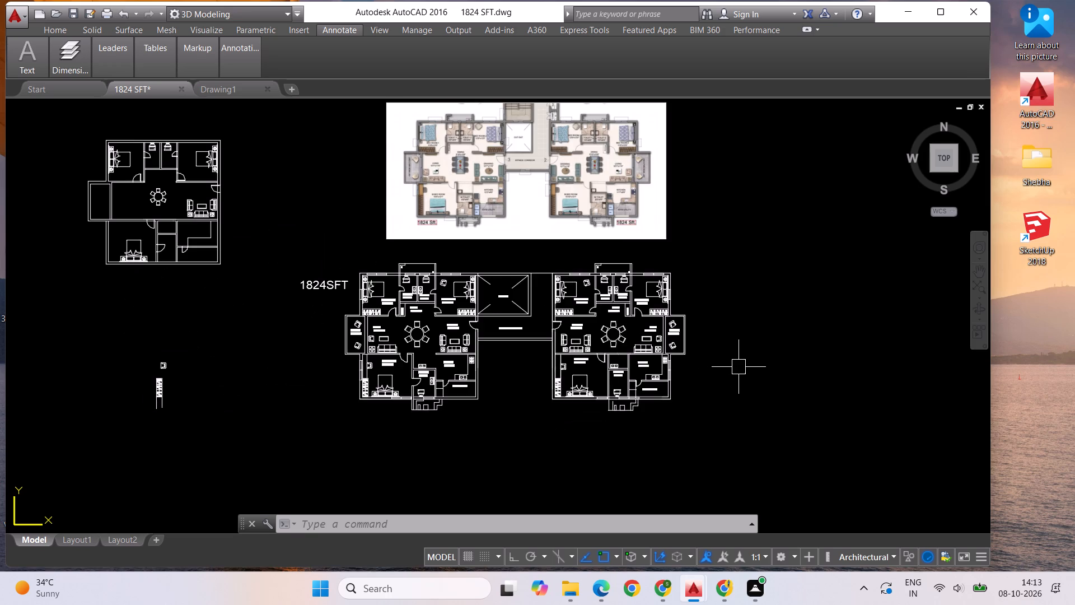
scroll(504, 339, up, 2)
scroll(541, 345, down, 2)
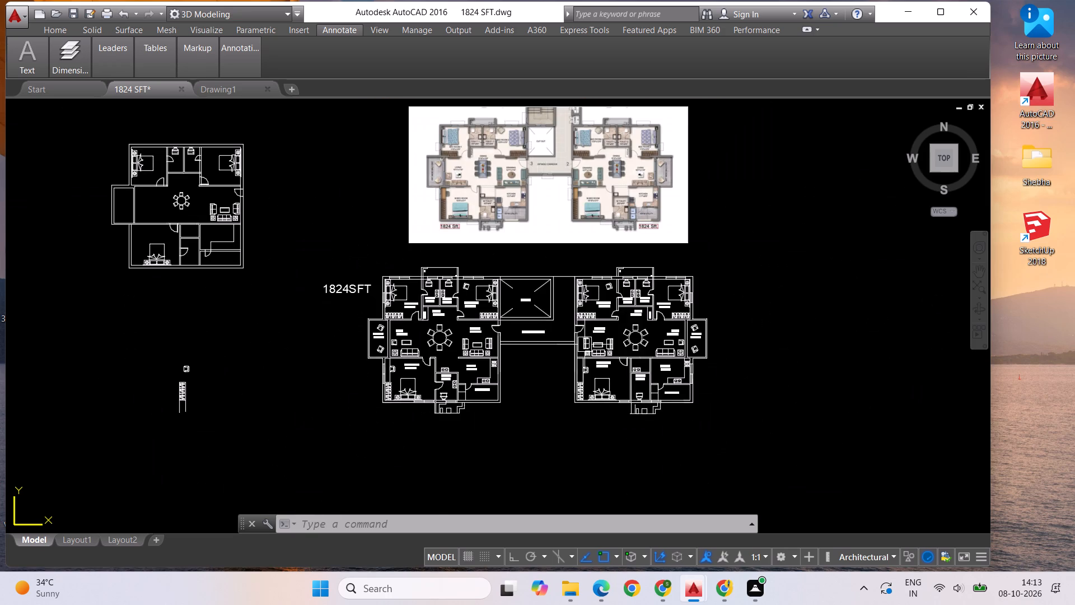
scroll(585, 345, down, 1)
scroll(592, 249, up, 2)
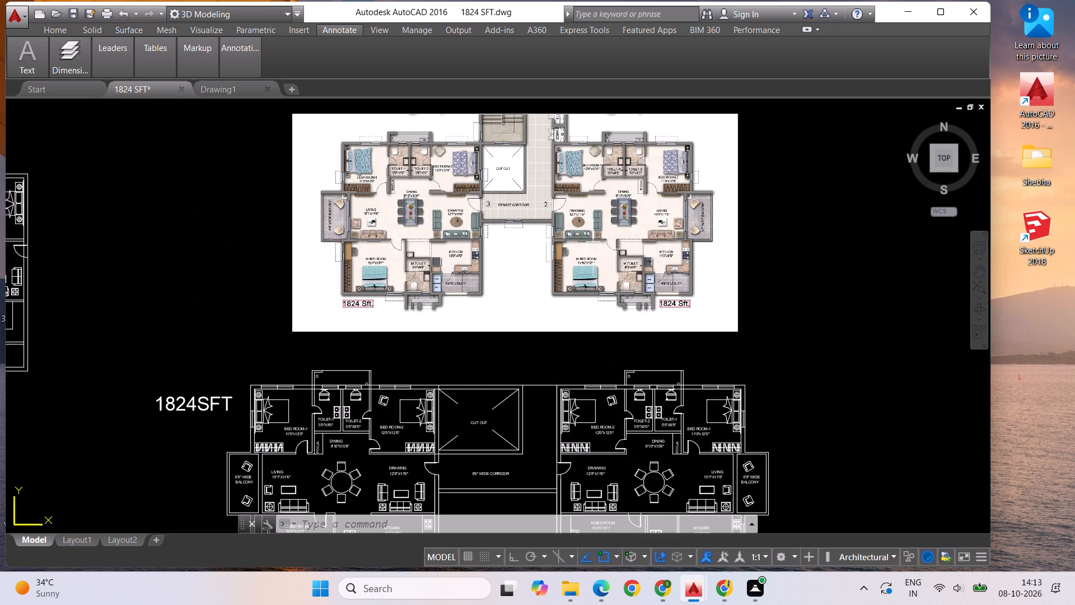
scroll(597, 244, down, 1)
scroll(590, 301, up, 1)
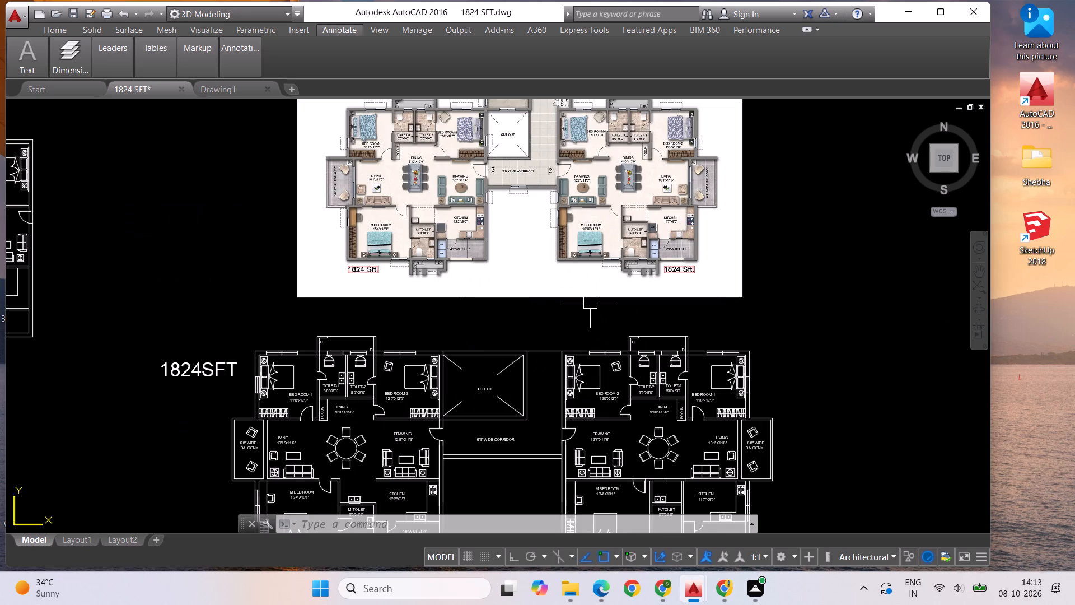
scroll(593, 292, down, 1)
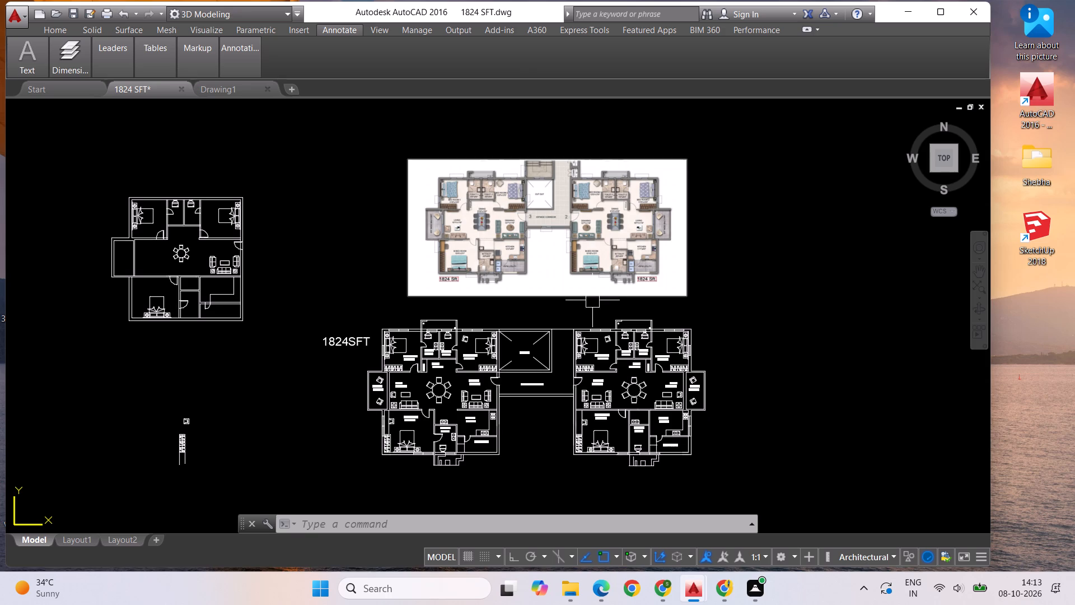
scroll(553, 421, up, 1)
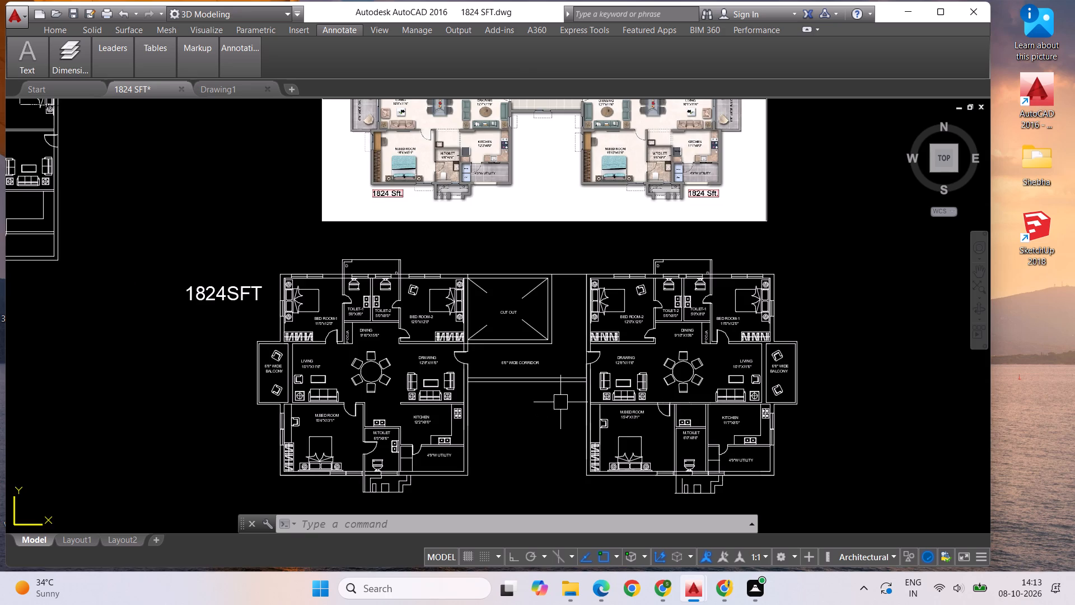
scroll(489, 394, down, 1)
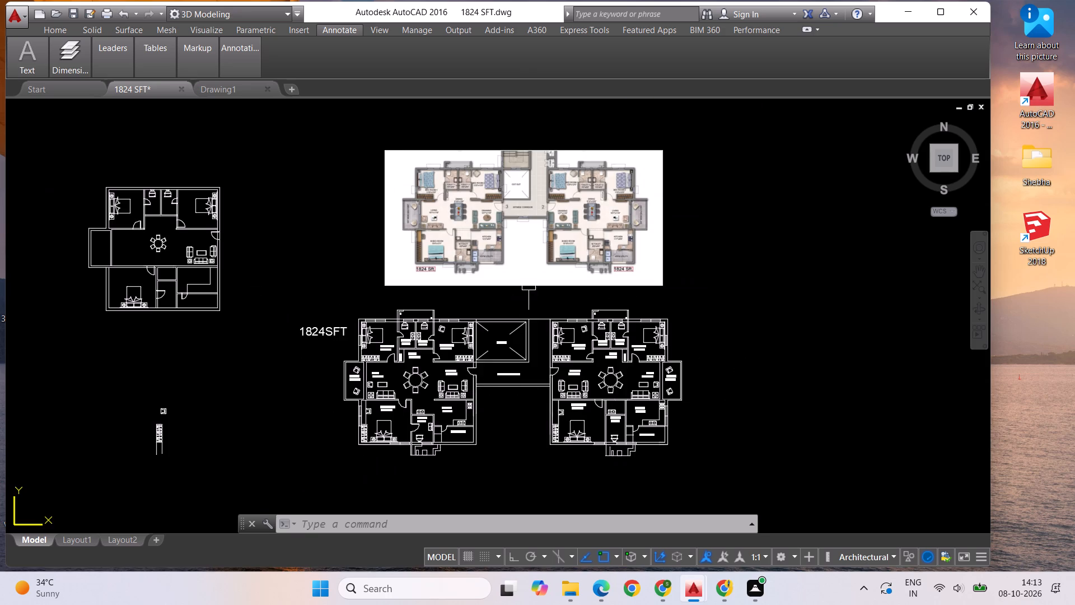
scroll(512, 255, up, 1)
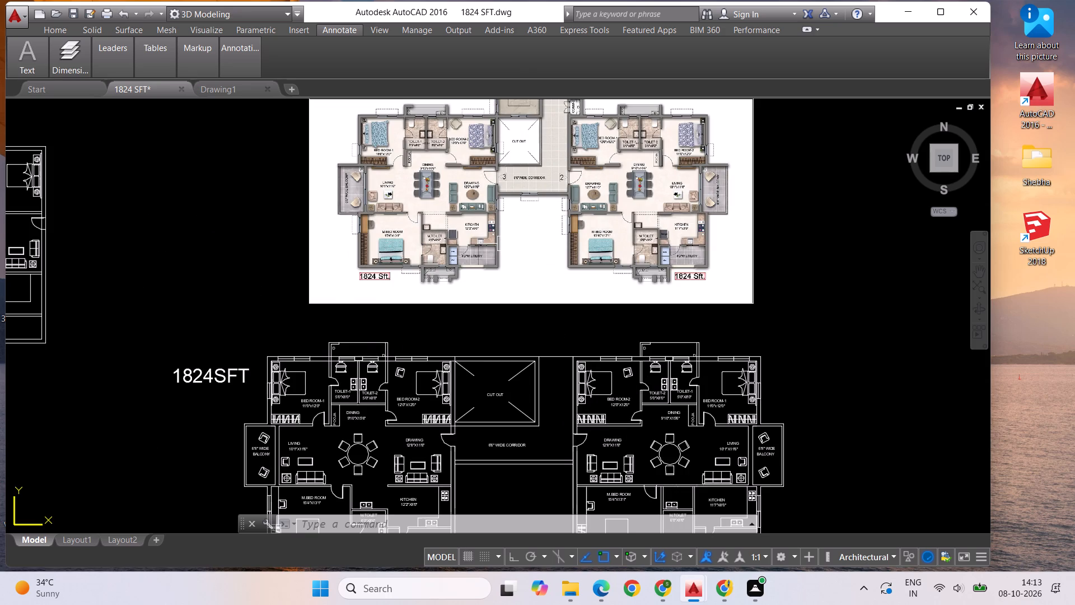
scroll(504, 244, down, 1)
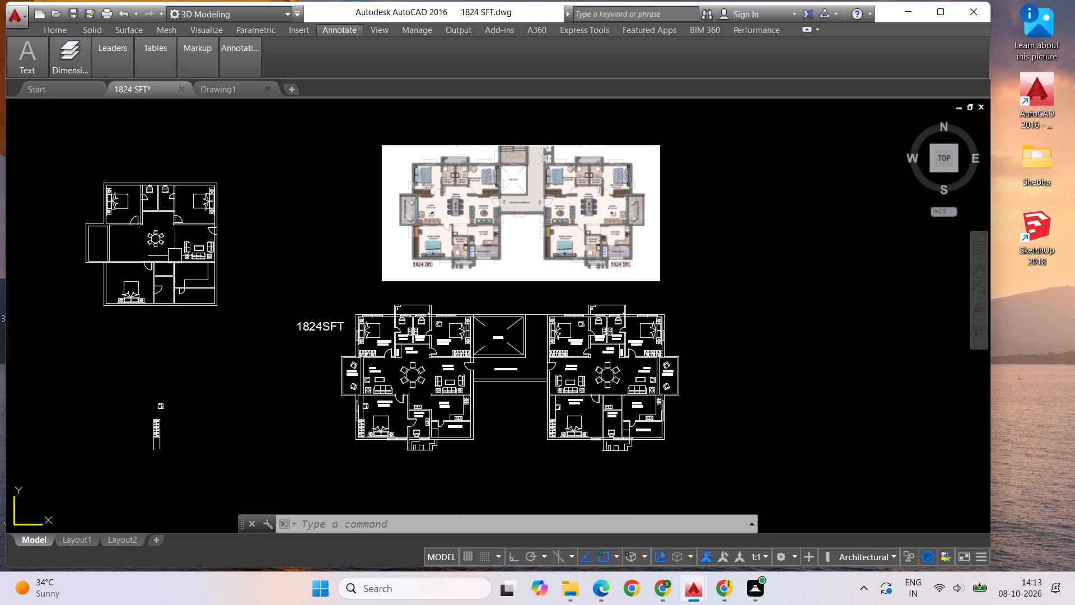
scroll(414, 341, up, 1)
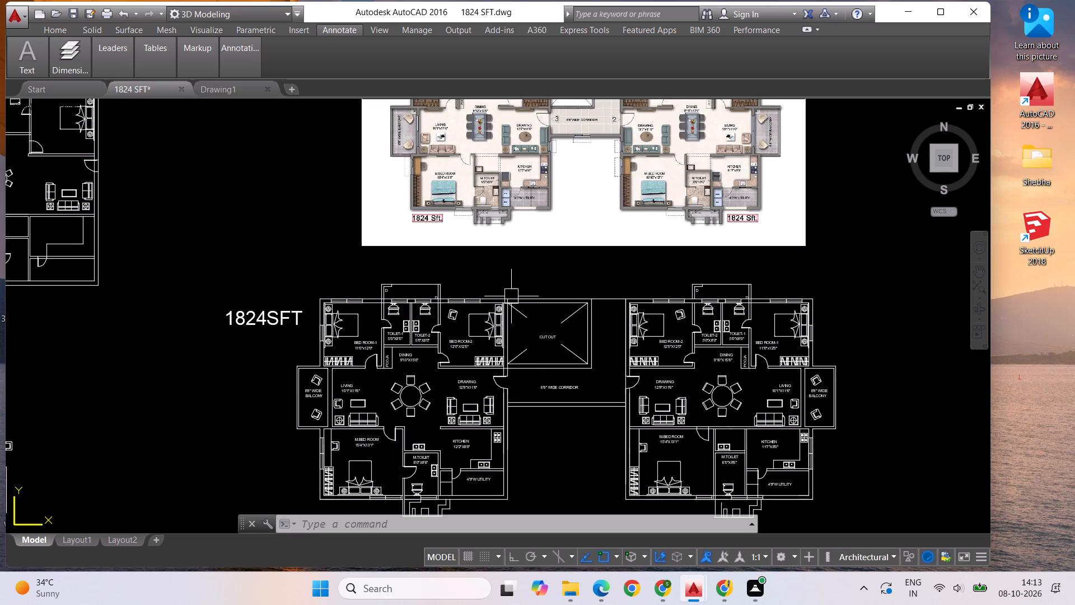
scroll(585, 305, down, 1)
scroll(589, 202, up, 3)
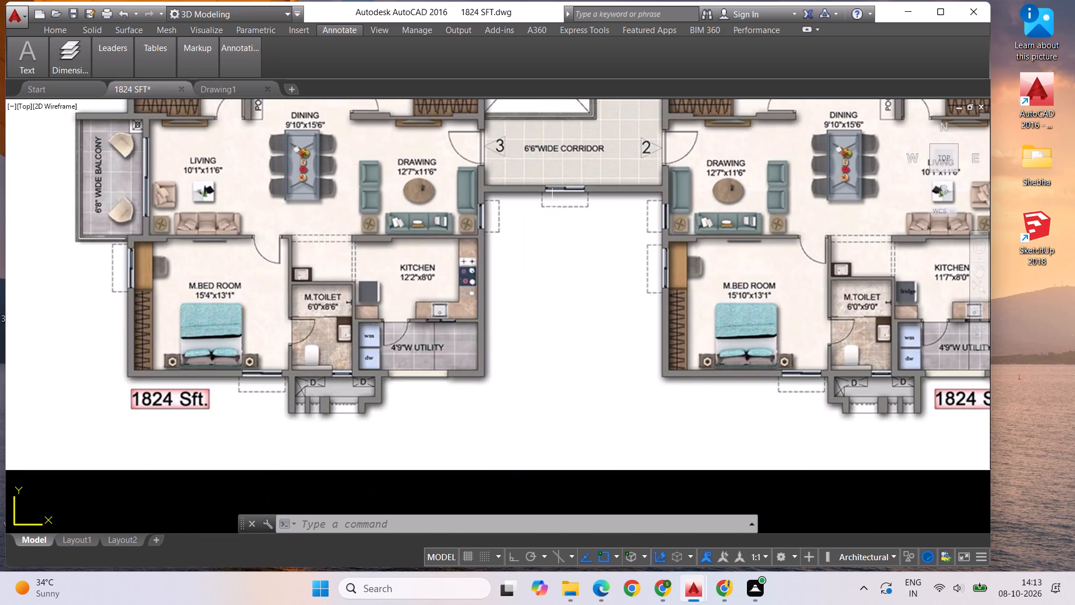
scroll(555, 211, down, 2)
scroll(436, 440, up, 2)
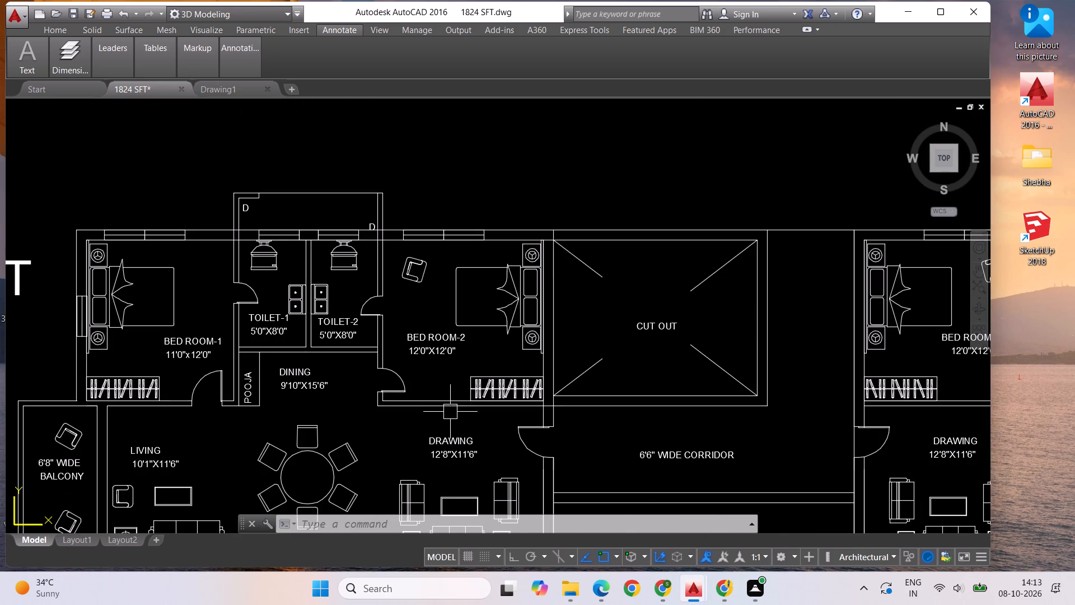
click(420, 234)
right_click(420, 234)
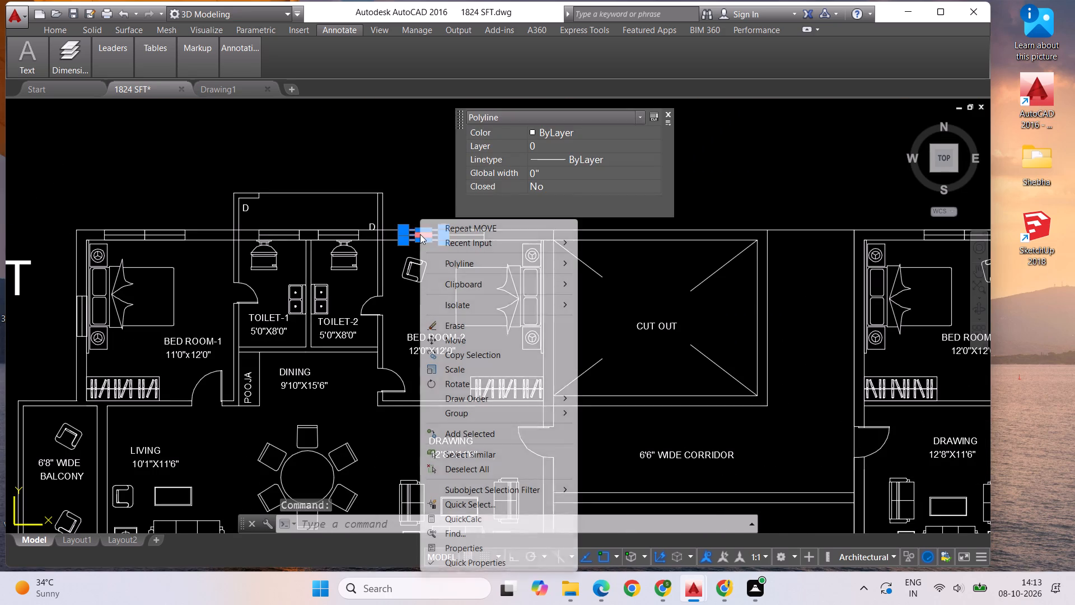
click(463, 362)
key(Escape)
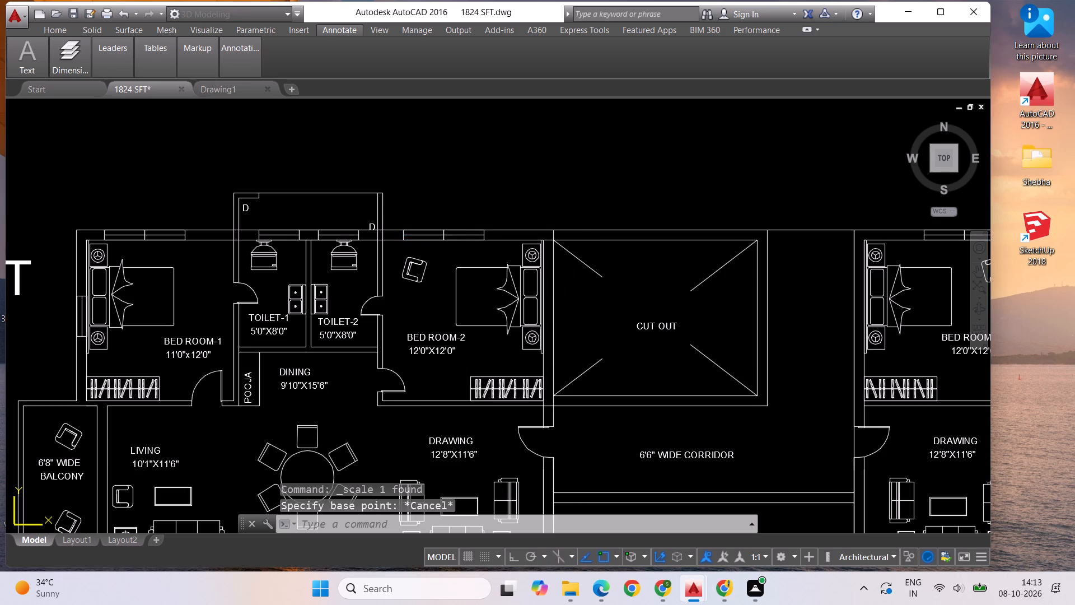
Copy one window panel from the left apartment's BED ROOM-2 outer wall into the cut-out wall facing the corridor.
click(428, 238)
right_click(428, 238)
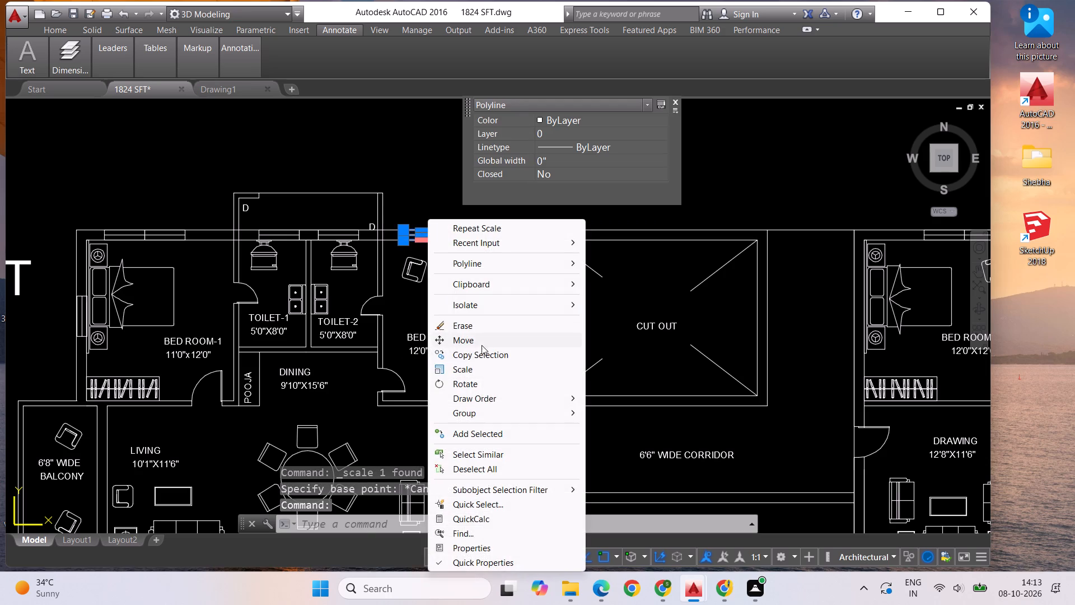
click(485, 354)
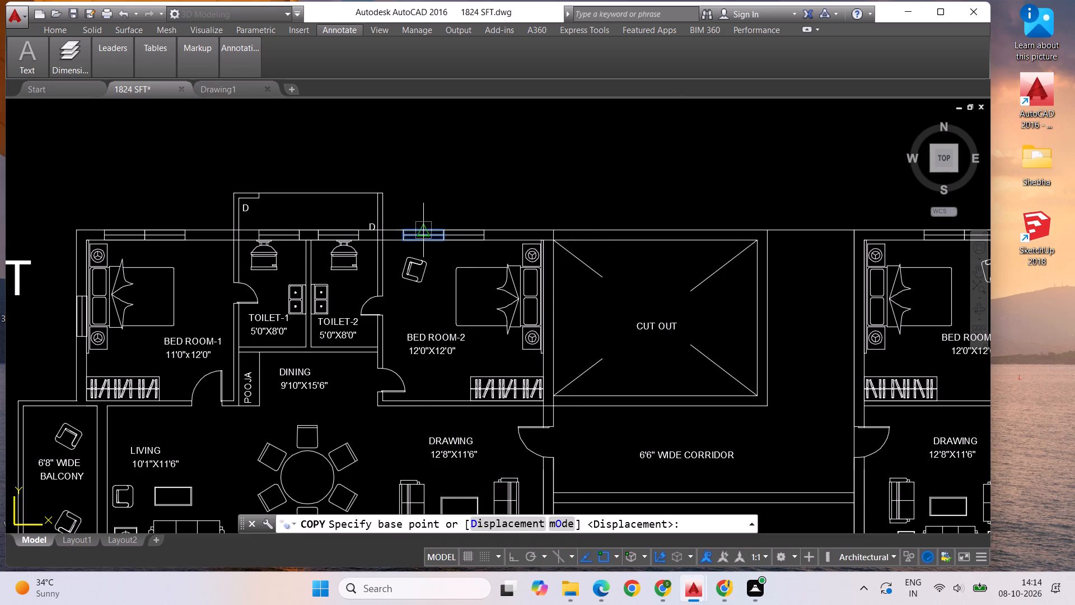
click(421, 236)
scroll(506, 339, down, 1)
scroll(562, 394, up, 2)
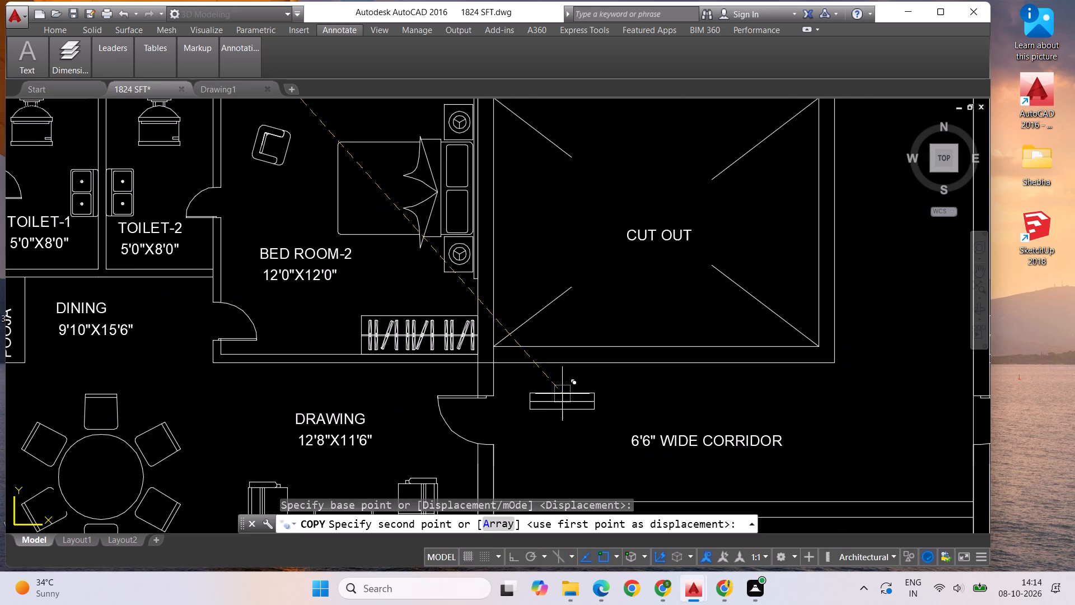
scroll(613, 350, up, 2)
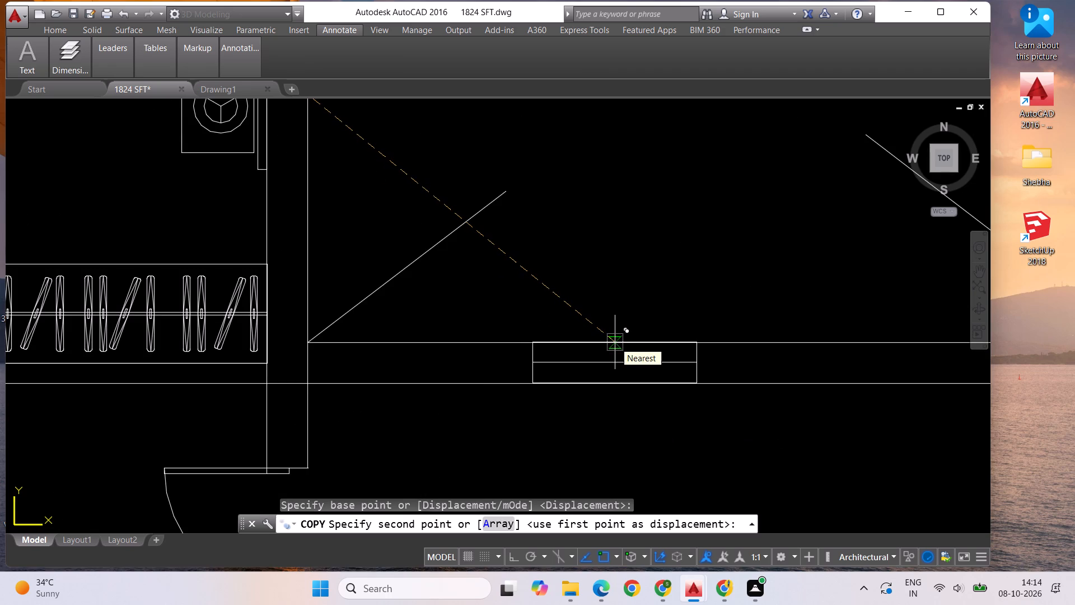
scroll(615, 343, up, 2)
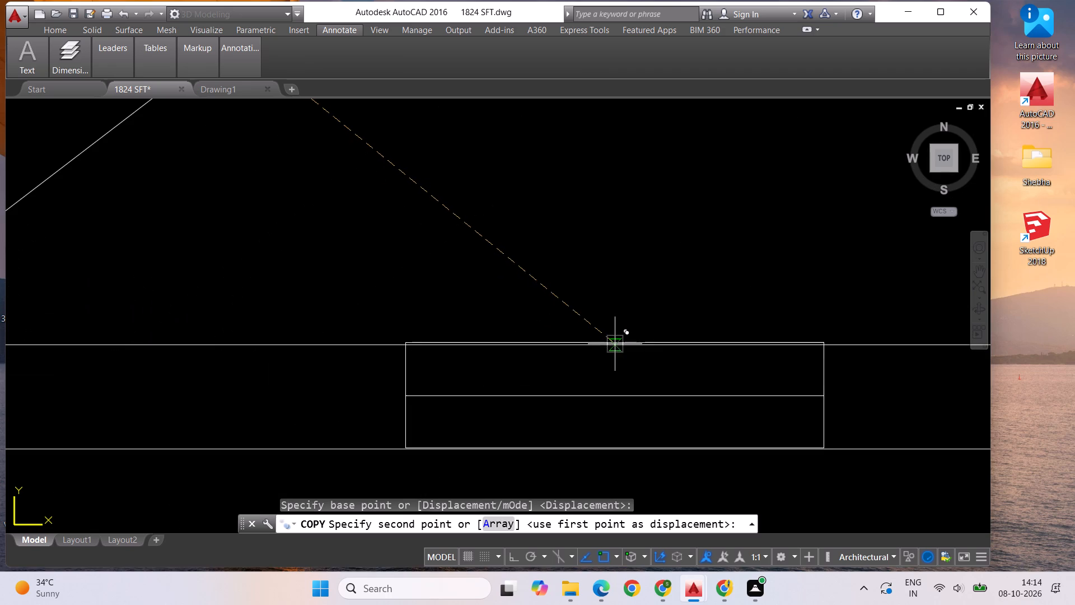
click(615, 346)
Place a second copy of the window panel end to end with the first, making a two-panel window in the cut-out wall.
scroll(407, 342, down, 1)
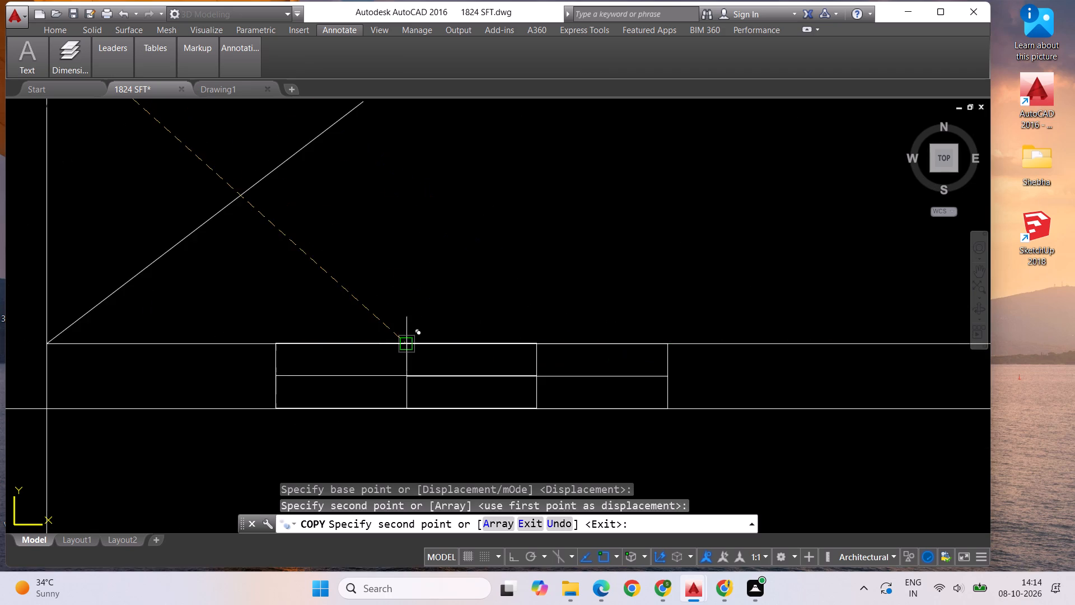
scroll(407, 342, down, 1)
scroll(667, 351, up, 2)
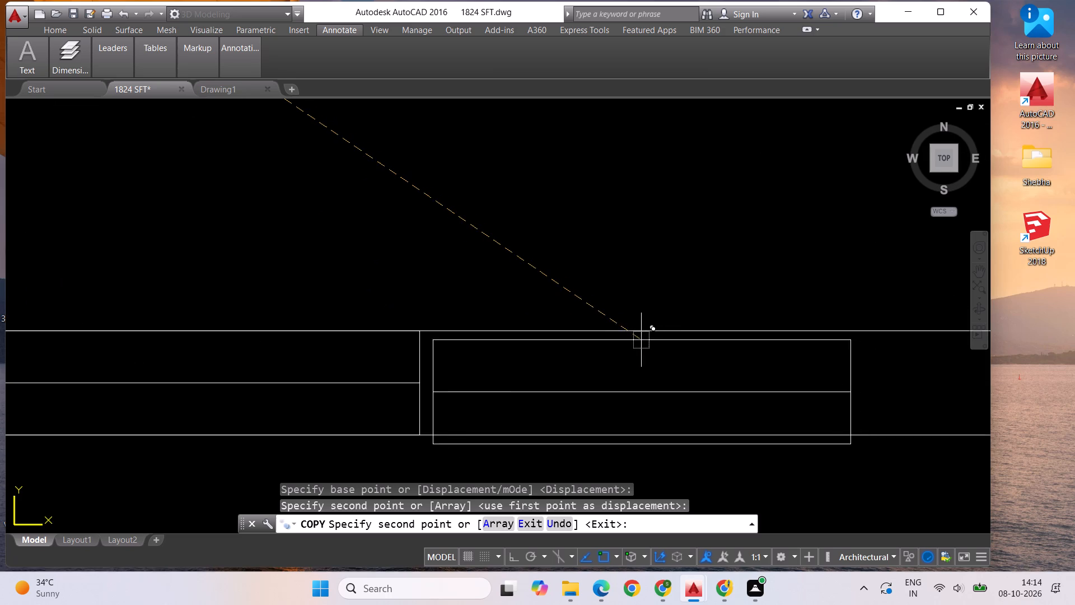
scroll(634, 337, up, 2)
scroll(683, 314, down, 1)
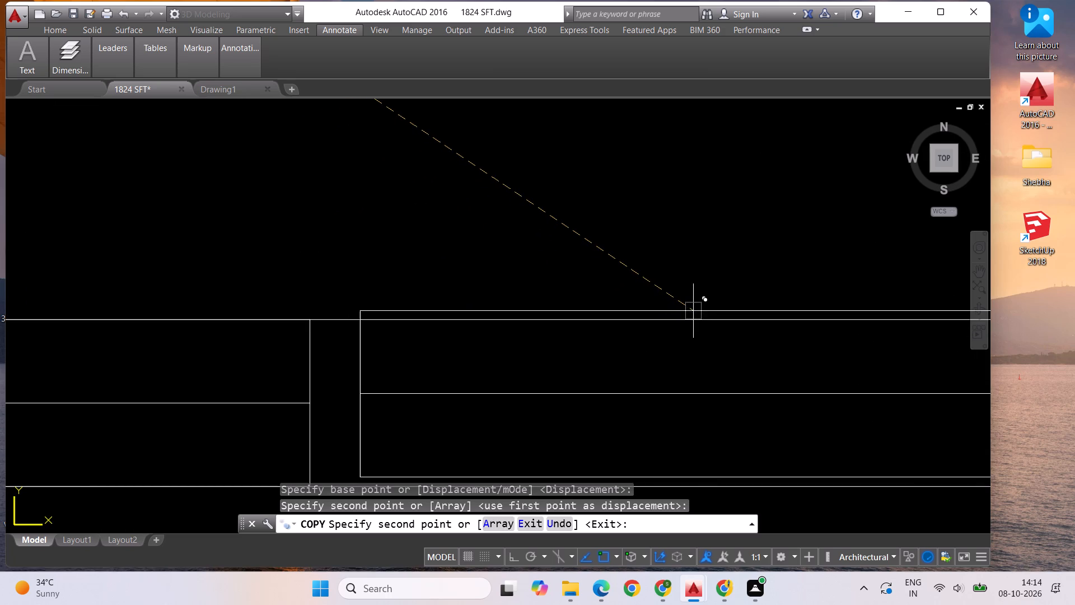
scroll(686, 314, down, 1)
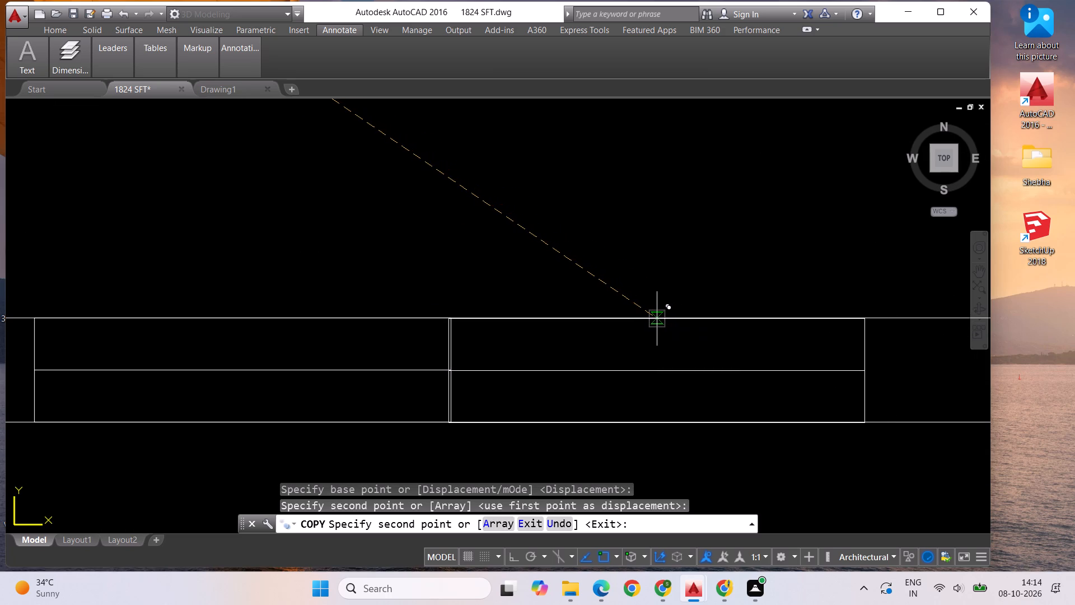
scroll(657, 319, up, 2)
scroll(702, 317, down, 2)
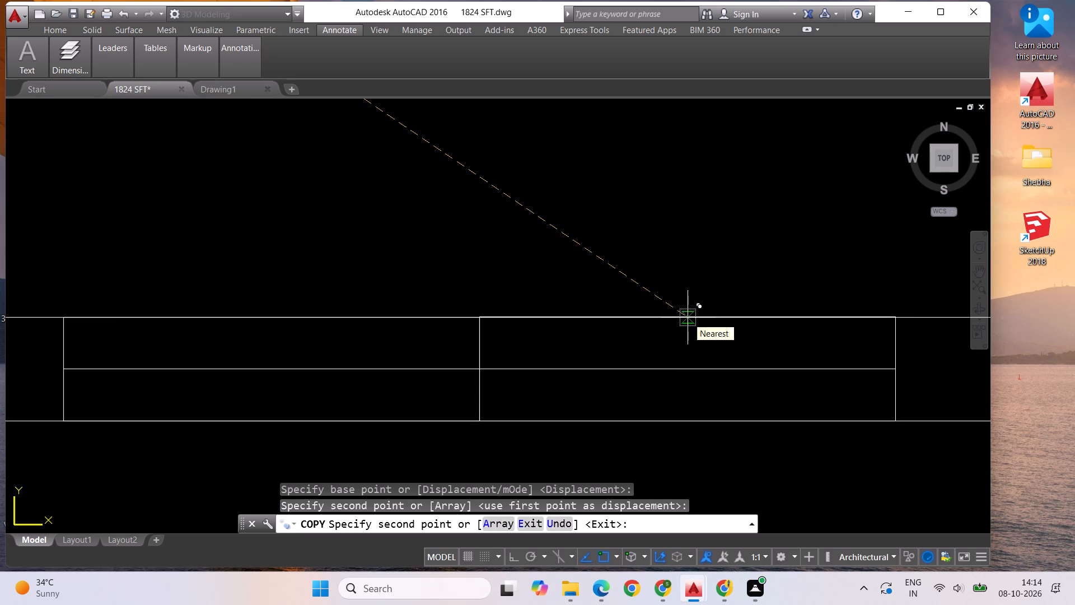
scroll(688, 318, up, 2)
scroll(688, 318, down, 2)
scroll(686, 318, up, 2)
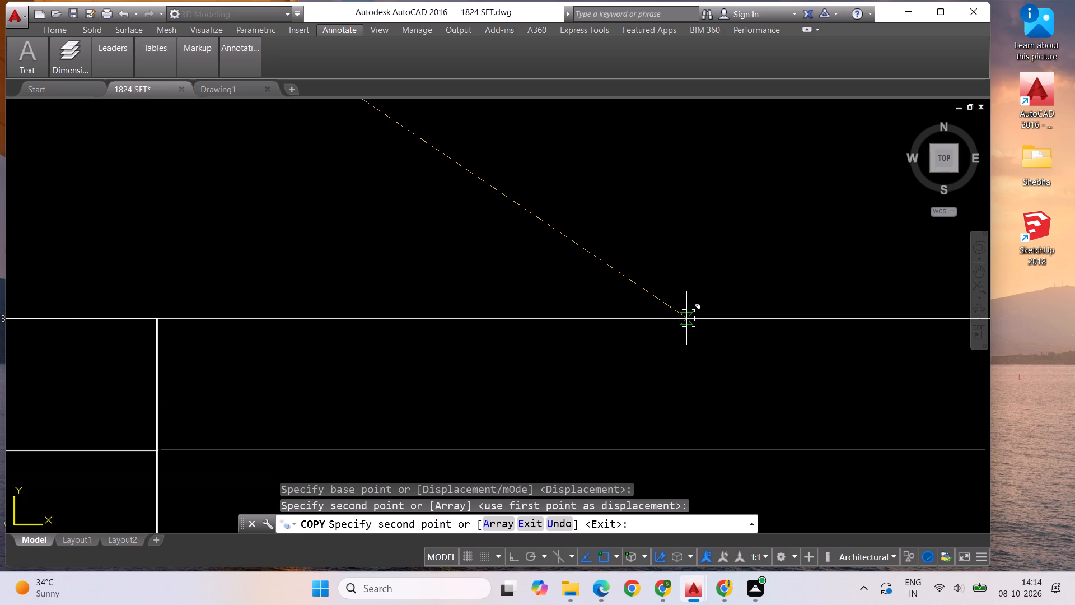
scroll(696, 317, down, 1)
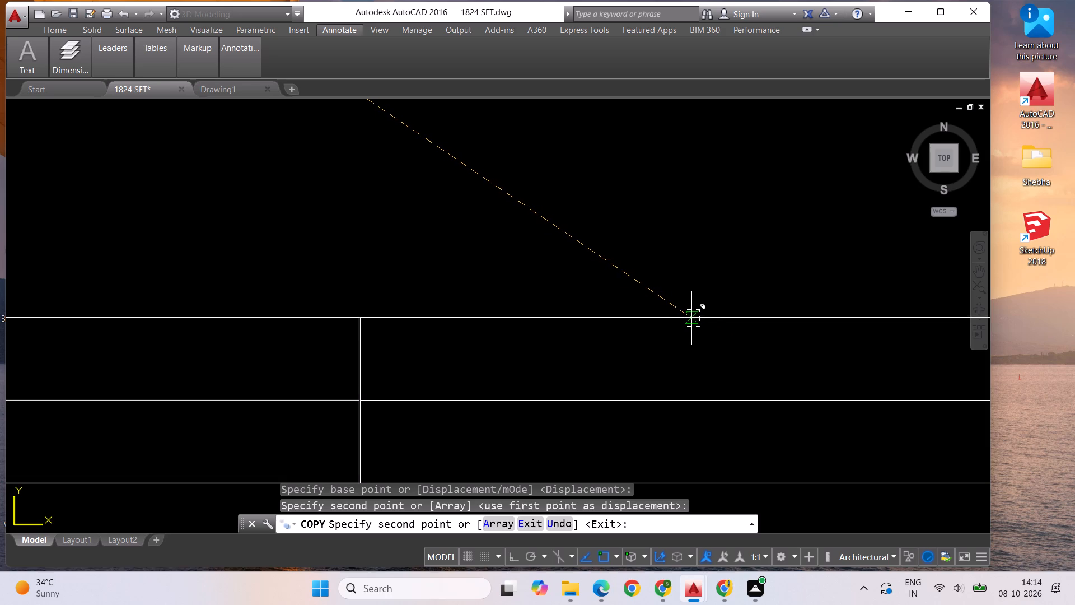
click(689, 319)
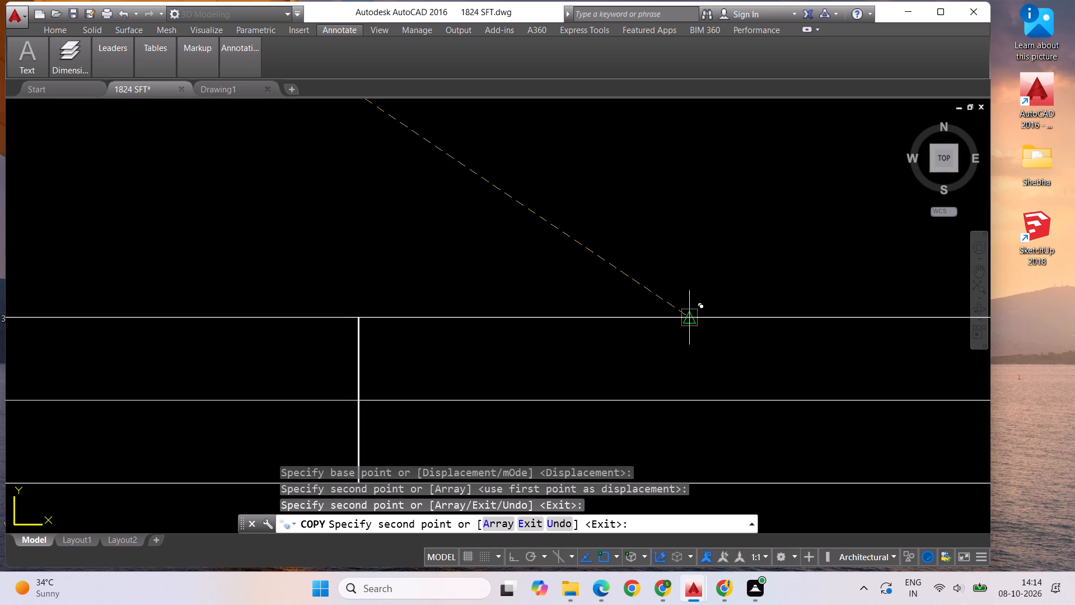
key(Escape)
Save the 1824 SFT drawing.
scroll(742, 282, down, 2)
scroll(594, 279, down, 1)
scroll(623, 338, down, 2)
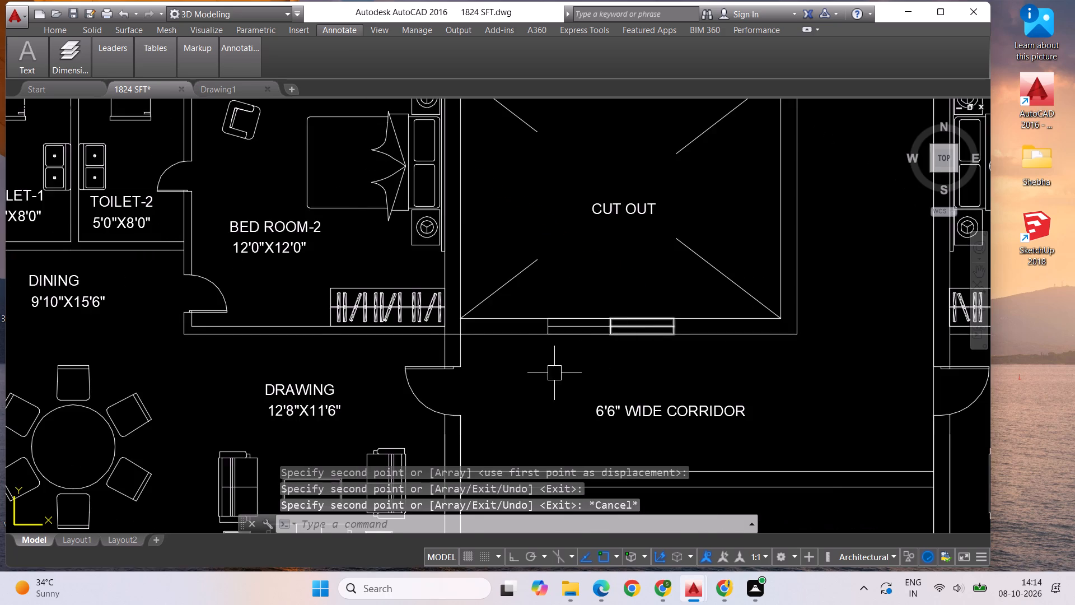
scroll(553, 373, down, 1)
key(ctrl+s)
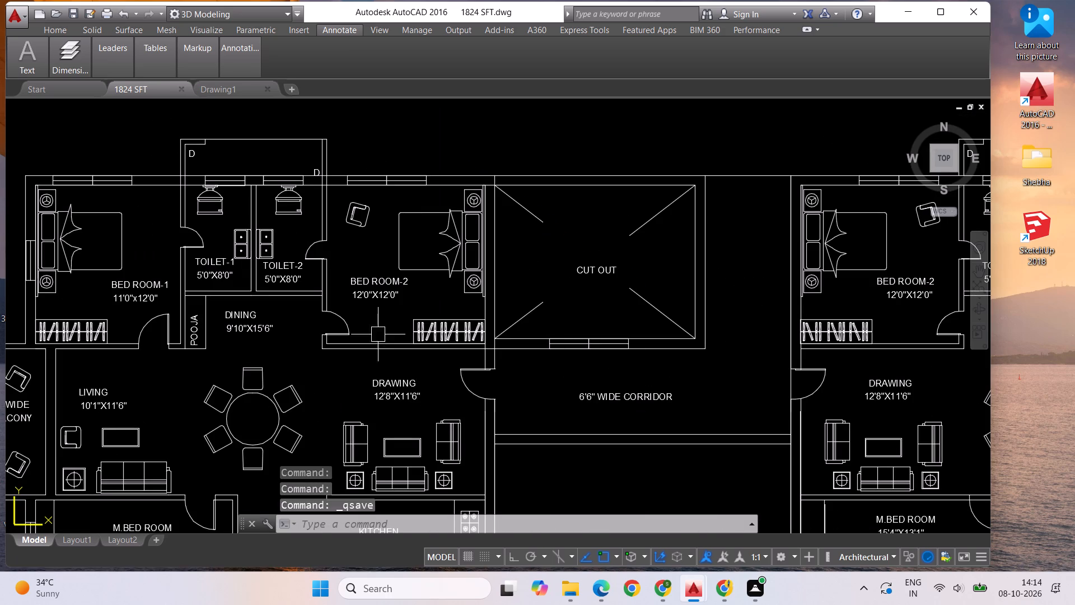
Check the drawn apartments, cut-out and corridor against the reference plan image for remaining differences.
scroll(526, 374, down, 1)
scroll(550, 313, up, 1)
scroll(452, 296, down, 1)
scroll(558, 327, down, 2)
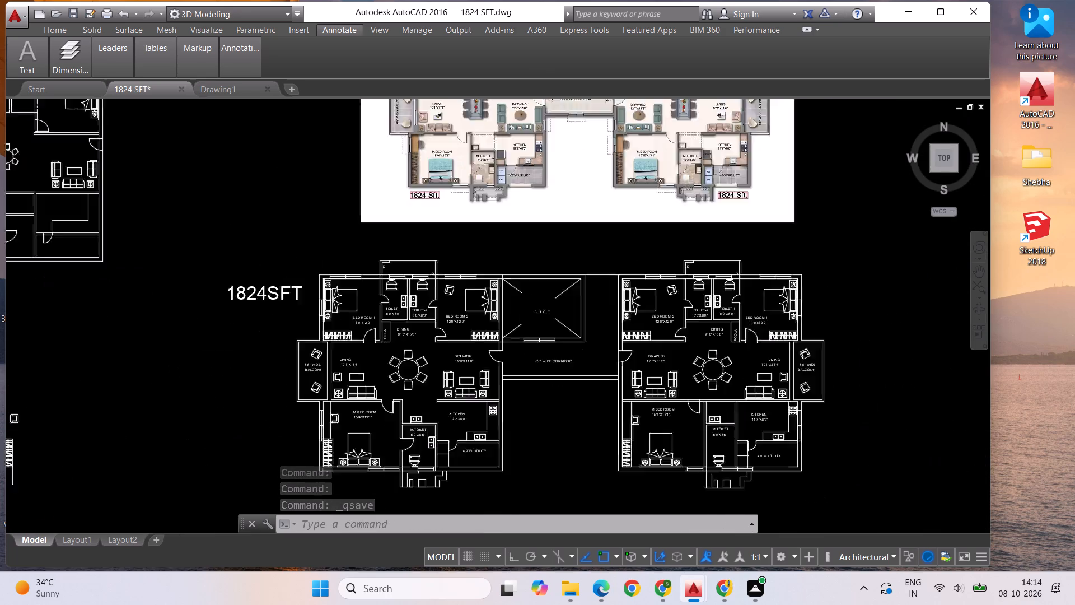
scroll(586, 179, up, 1)
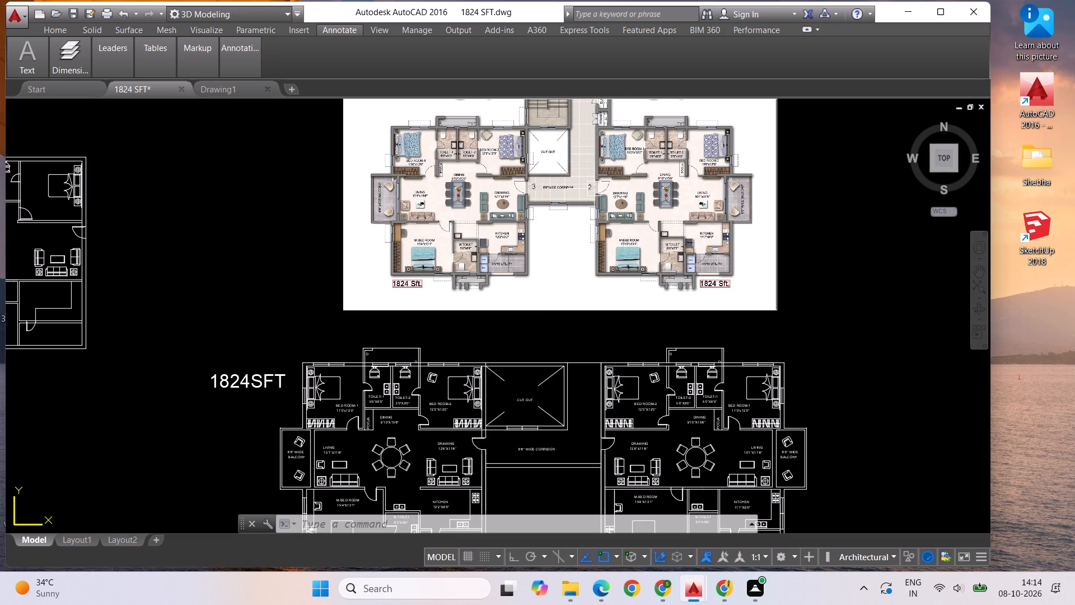
scroll(557, 137, up, 2)
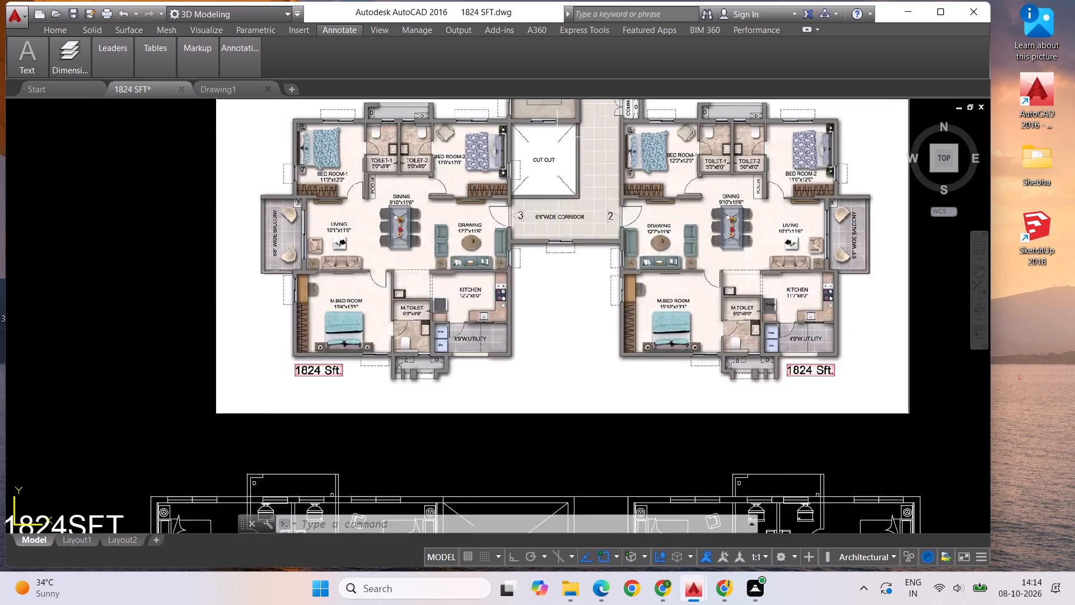
scroll(557, 137, down, 2)
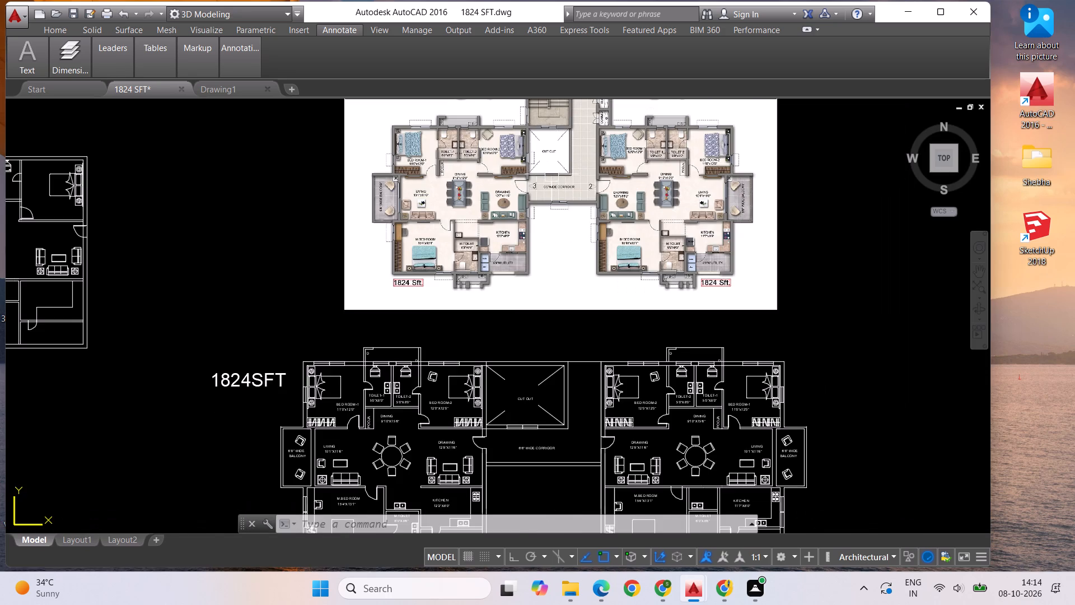
Move one window panel from the cut-out wall into the corridor's outer wall, on the side away from the cut-out.
scroll(551, 174, up, 1)
scroll(551, 174, down, 2)
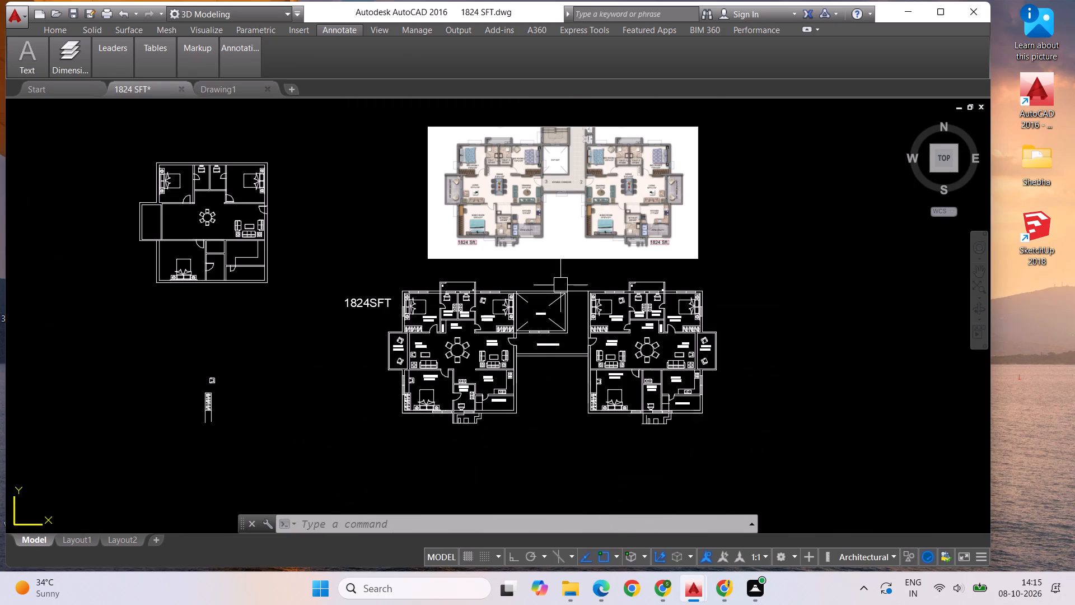
scroll(534, 343, up, 4)
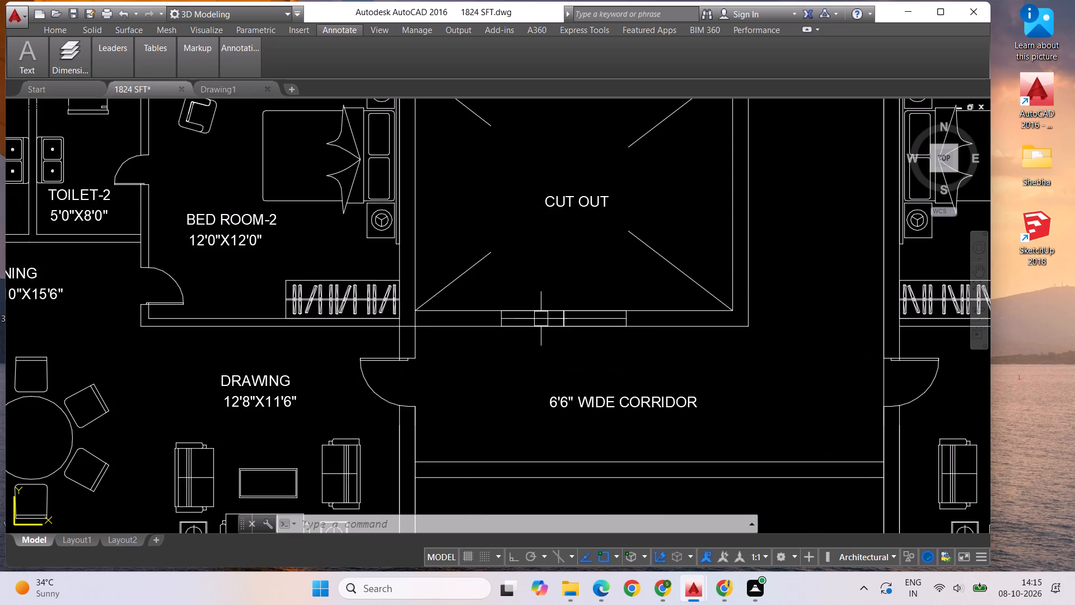
click(541, 321)
right_click(541, 321)
click(567, 342)
scroll(565, 291, down, 1)
click(542, 309)
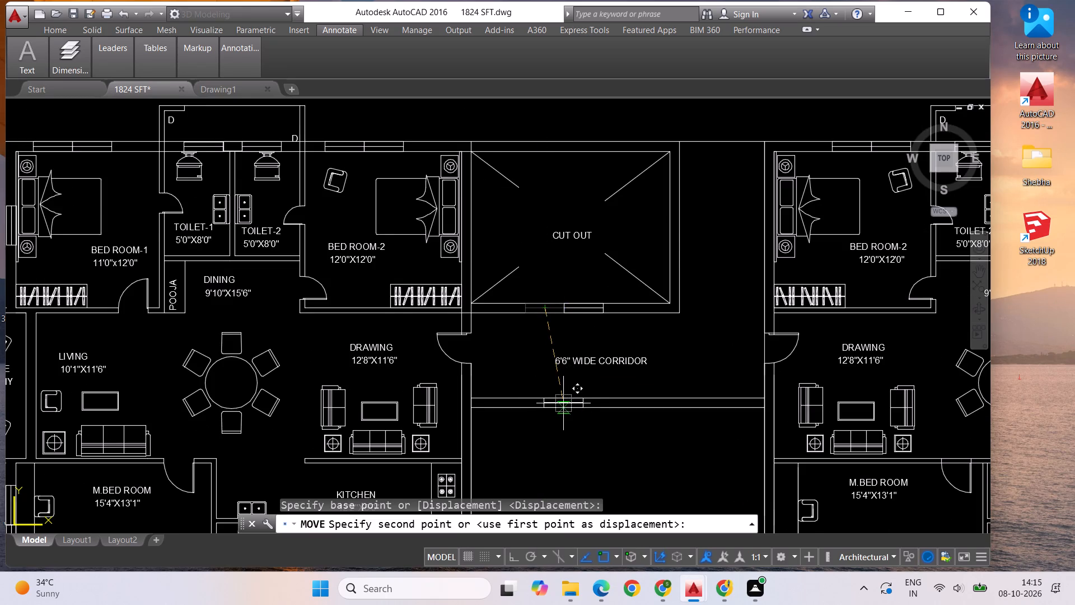
scroll(563, 403, up, 2)
click(563, 403)
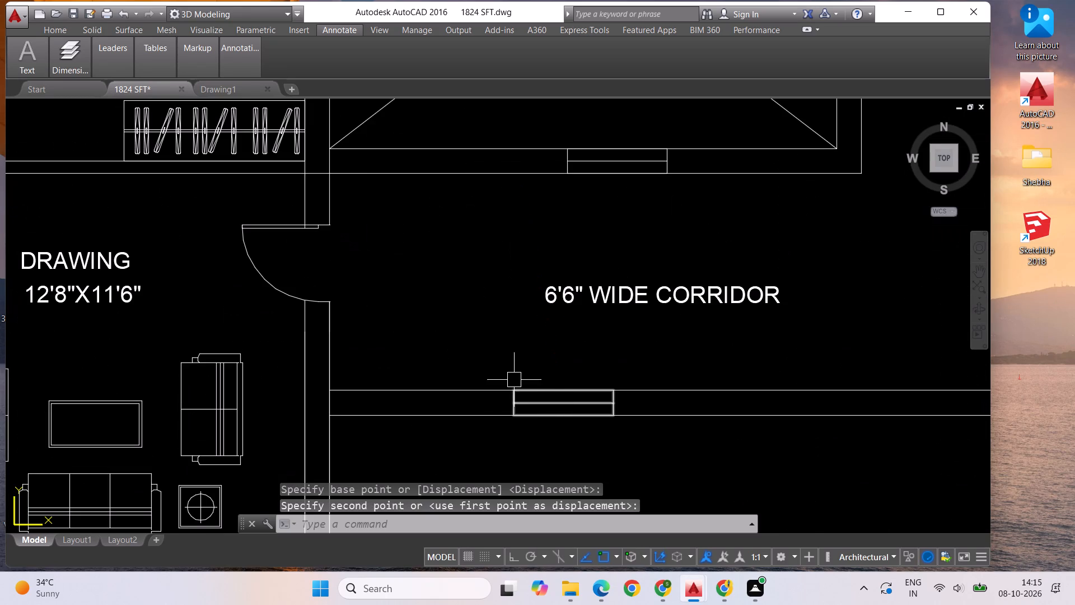
key(Escape)
Move the remaining cut-out window panel into the corridor's outer wall, end to end with the first panel.
click(595, 164)
right_click(595, 164)
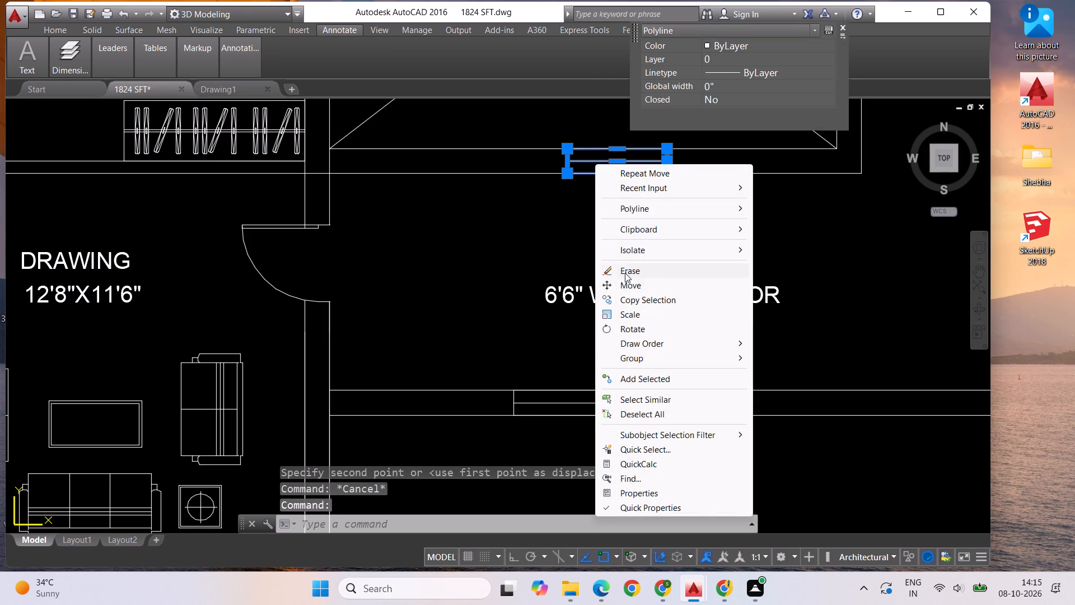
click(628, 286)
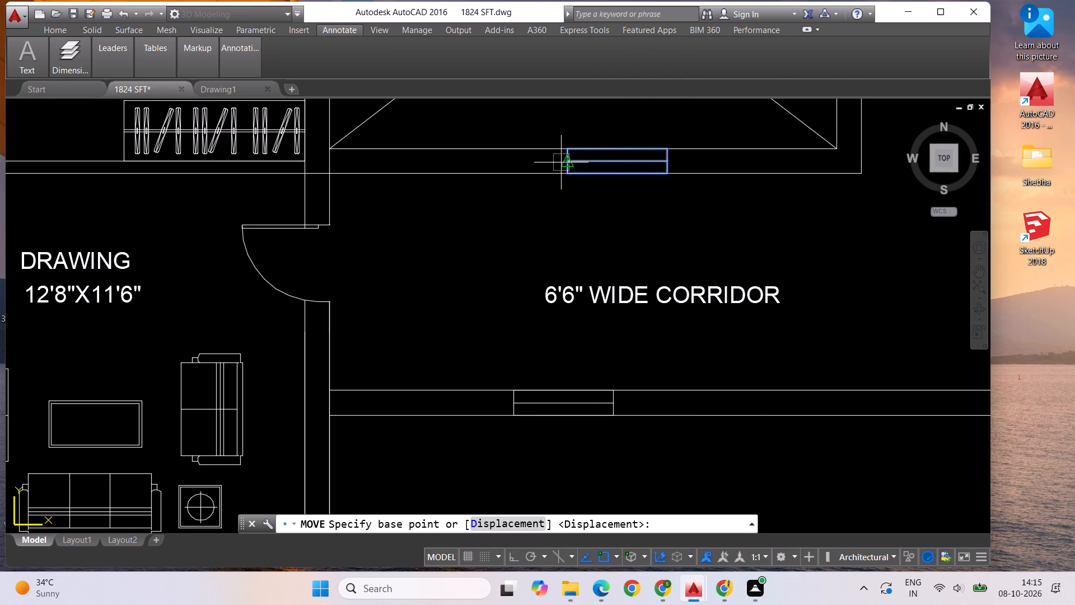
click(567, 162)
scroll(634, 404, up, 2)
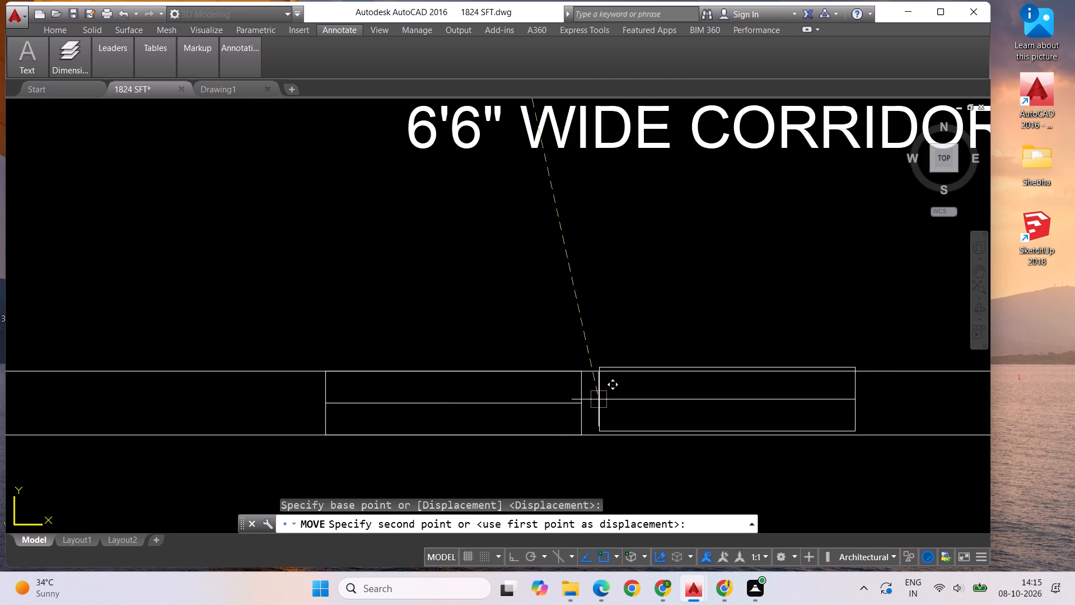
scroll(588, 405, up, 1)
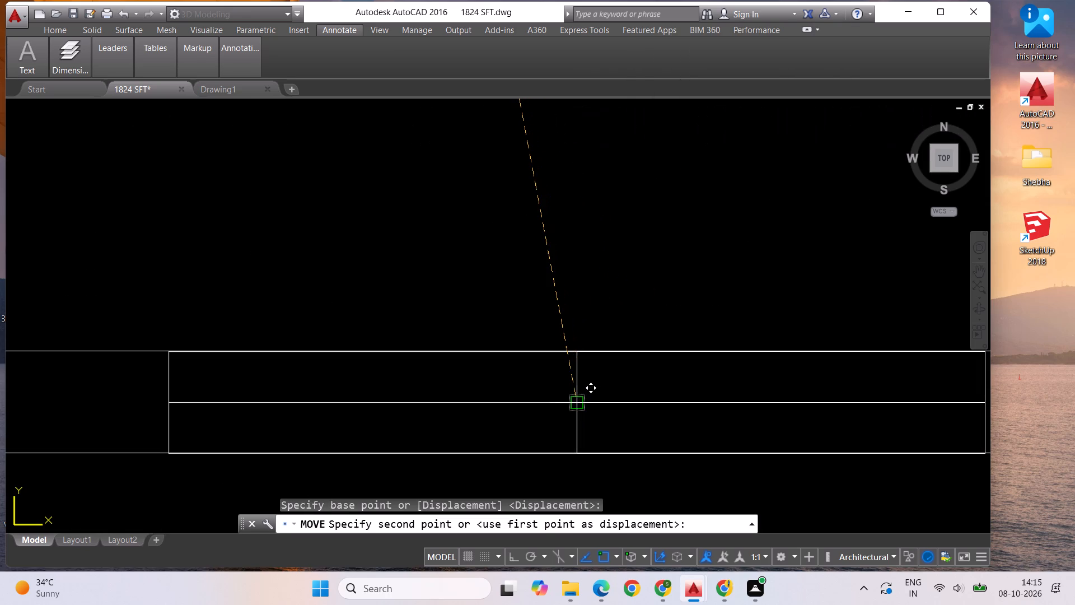
click(582, 401)
key(Escape)
scroll(557, 402, down, 2)
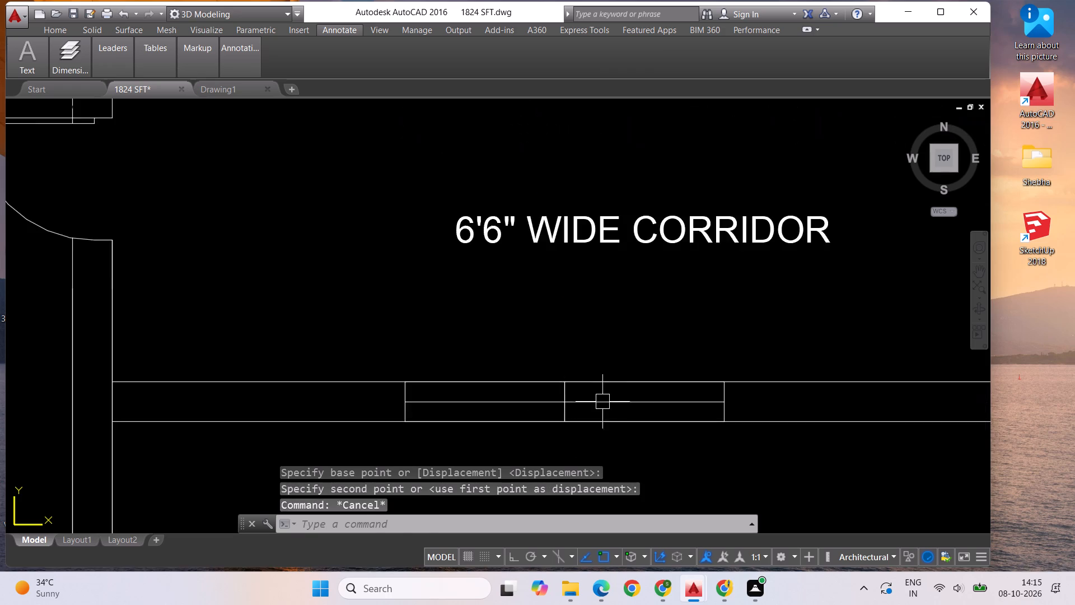
Save the 1824 SFT drawing.
scroll(634, 401, down, 2)
scroll(578, 408, down, 1)
key(ctrl+s)
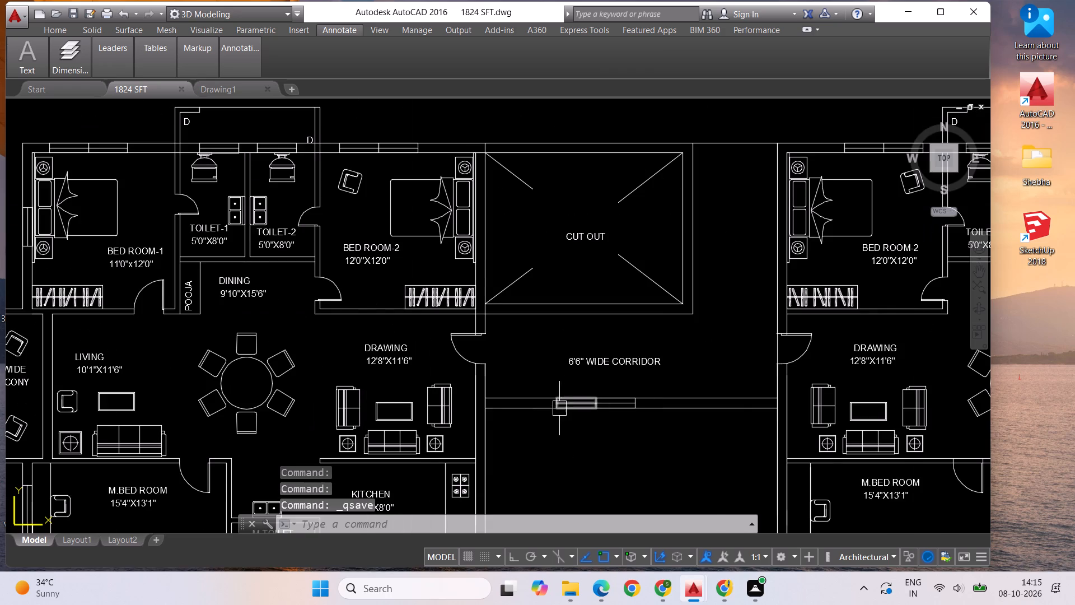
Compare the cut-out and corridor windows with the reference plan image.
scroll(563, 405, down, 3)
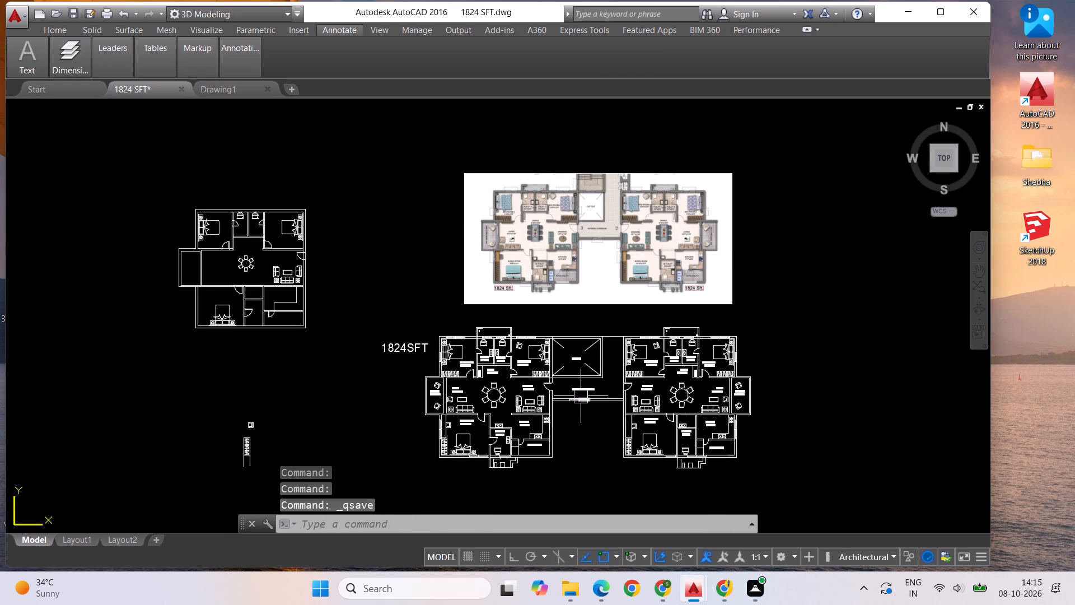
scroll(595, 260, up, 2)
scroll(565, 270, down, 1)
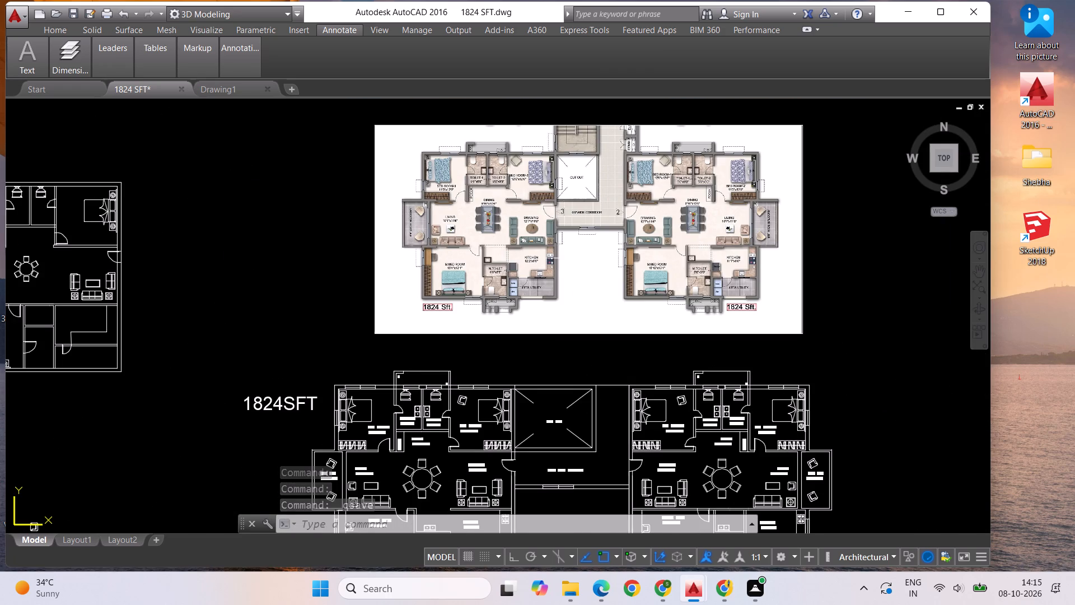
scroll(577, 217, down, 1)
scroll(563, 357, up, 2)
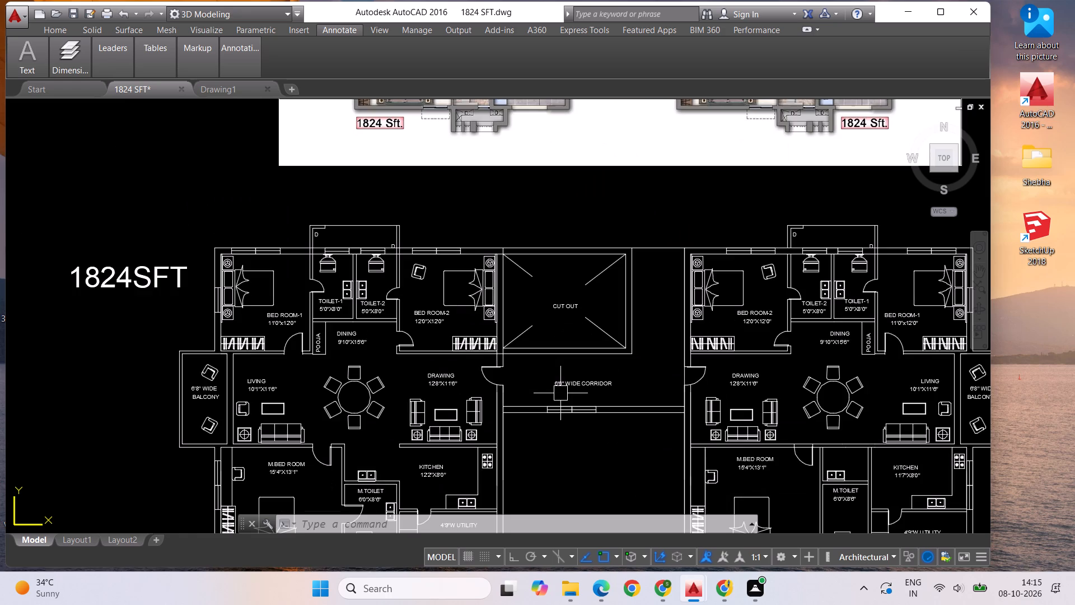
Copy one corridor window panel to the cut-out's outer wall, opposite the corridor.
scroll(557, 411, up, 2)
click(557, 411)
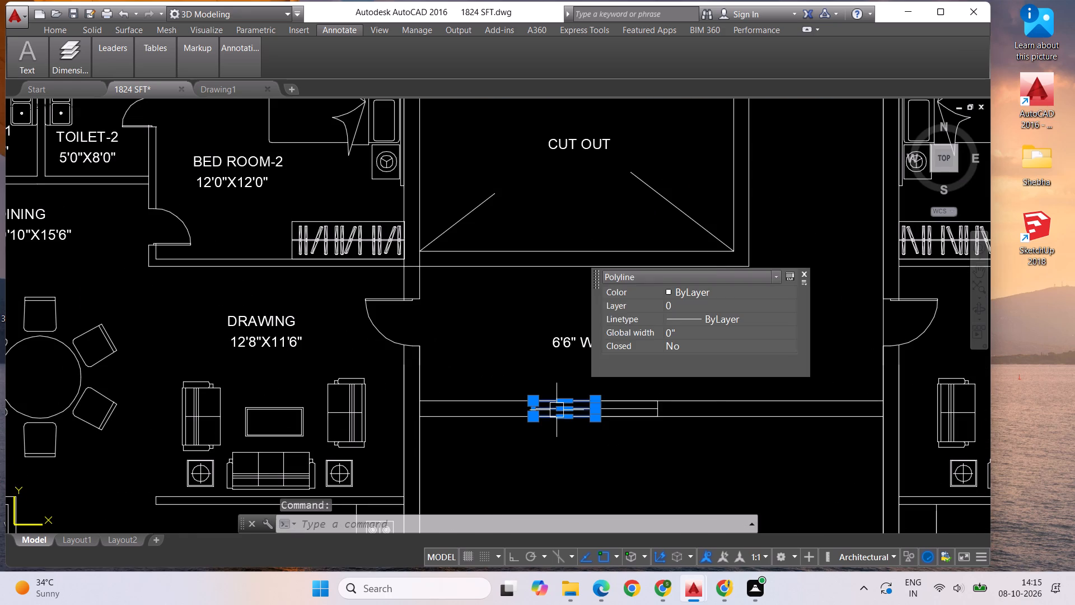
right_click(557, 410)
click(606, 190)
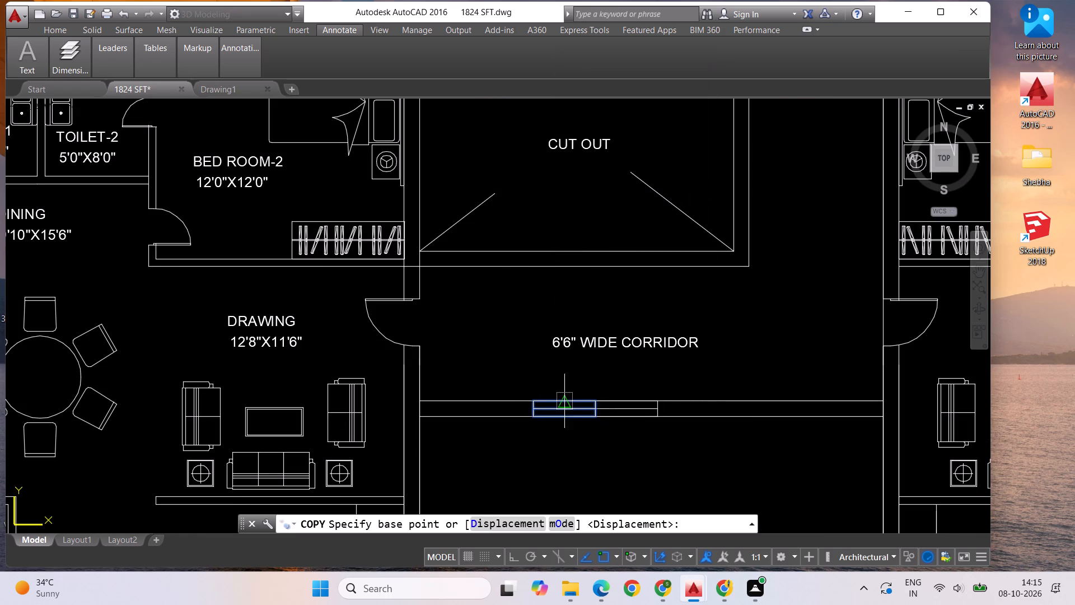
click(559, 407)
scroll(582, 433, down, 1)
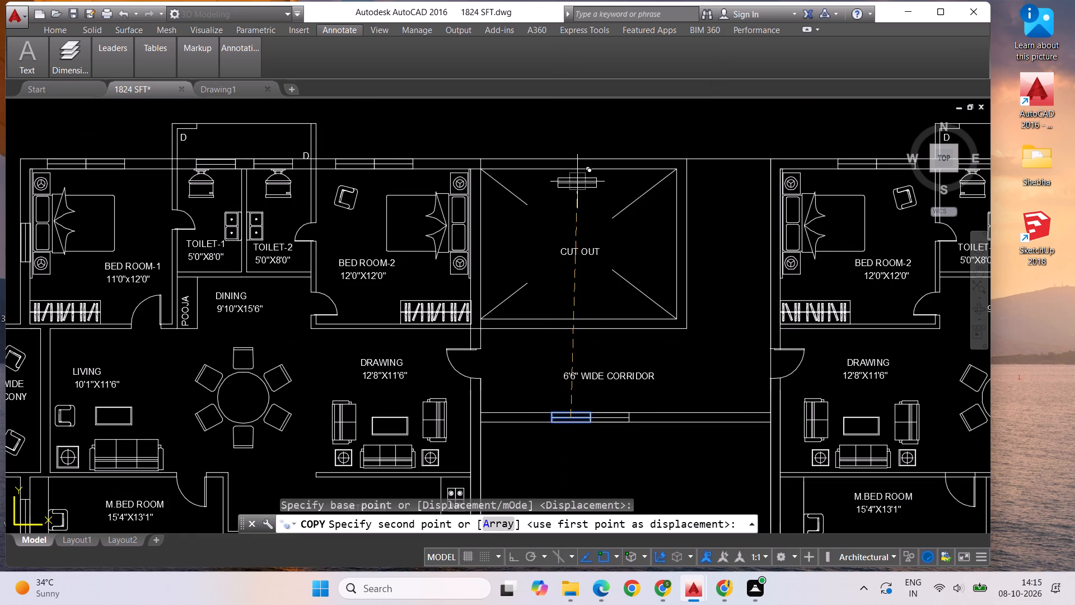
scroll(553, 168, up, 1)
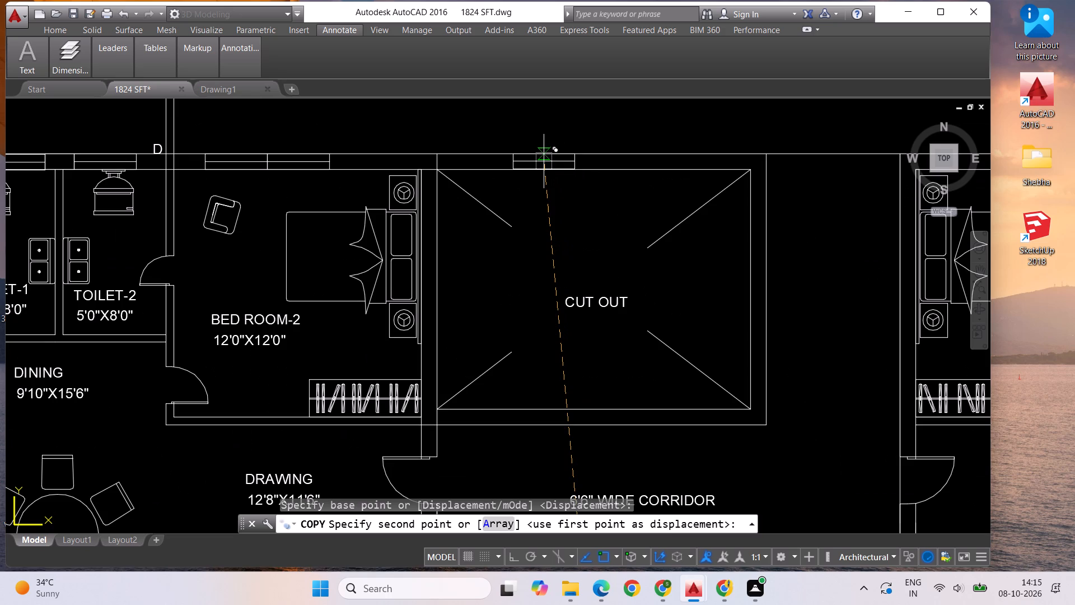
click(544, 161)
key(Escape)
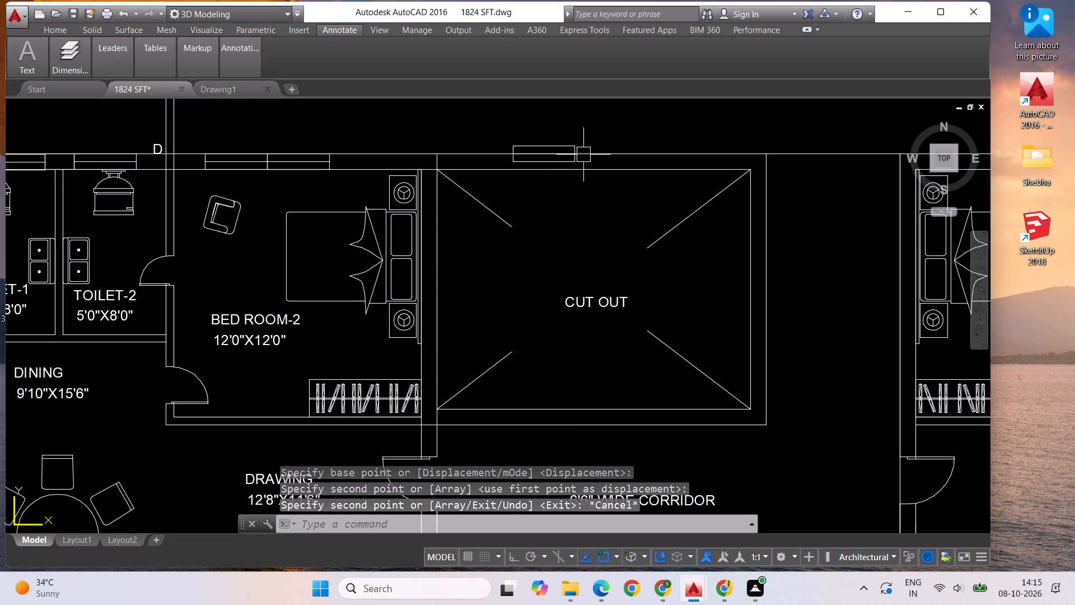
Move the copied panel so it fits within the thickness of the cut-out's outer wall.
click(562, 149)
right_click(562, 149)
click(589, 268)
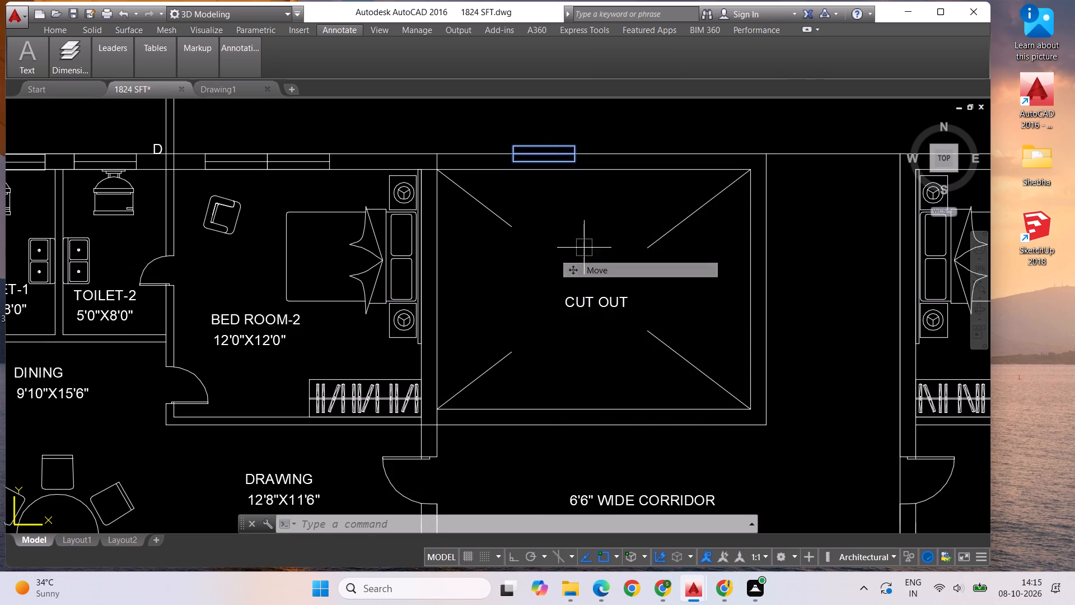
click(543, 155)
scroll(543, 168, up, 1)
click(542, 162)
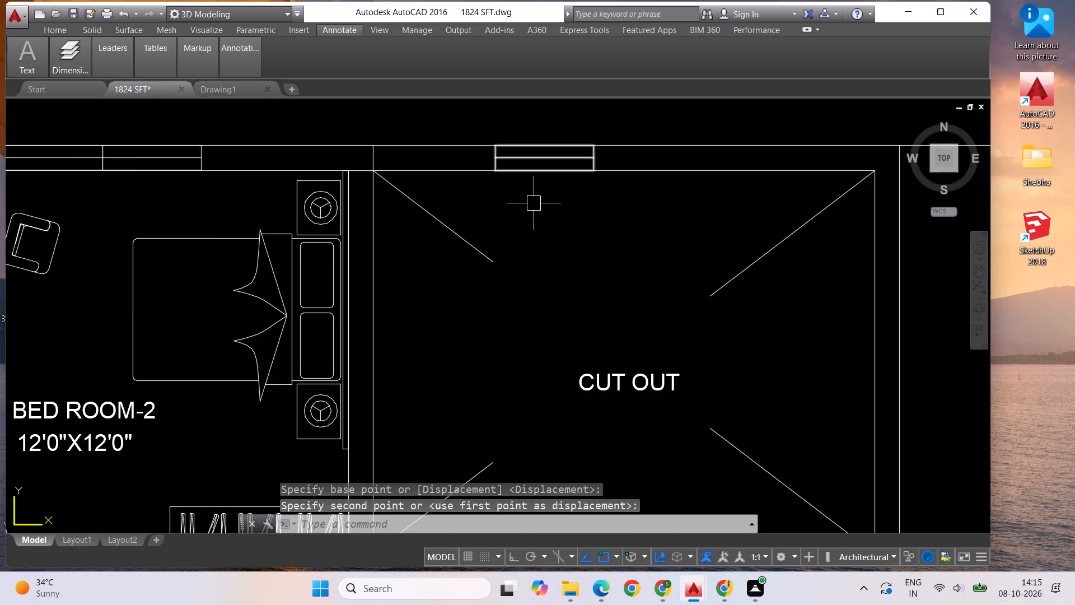
Copy that panel end to end beside itself, making a two-panel window in the cut-out's outer wall.
scroll(534, 189, down, 1)
scroll(565, 232, down, 1)
click(560, 193)
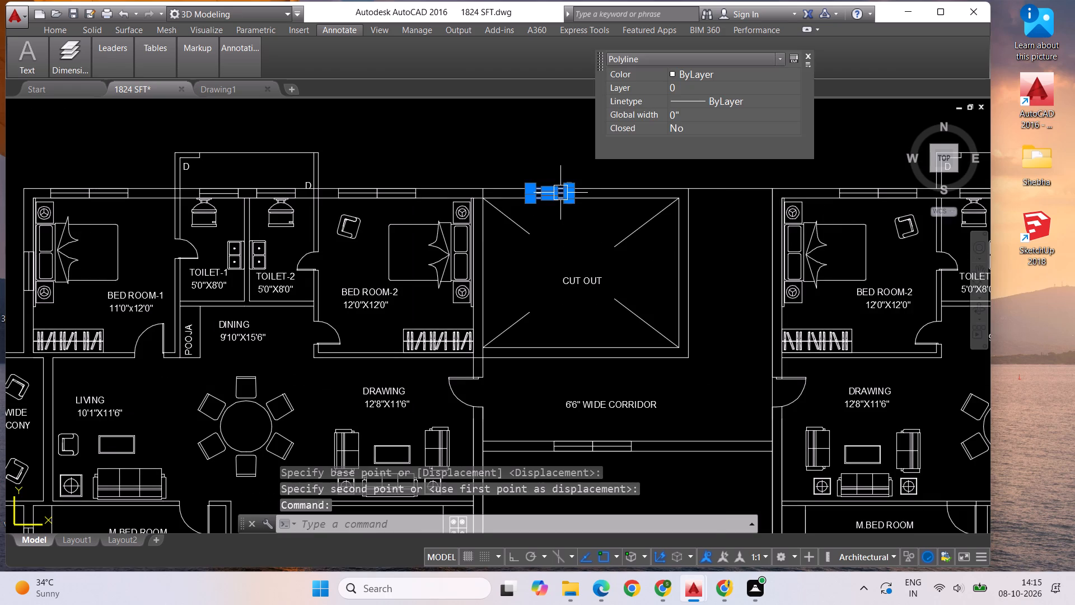
right_click(560, 193)
click(597, 325)
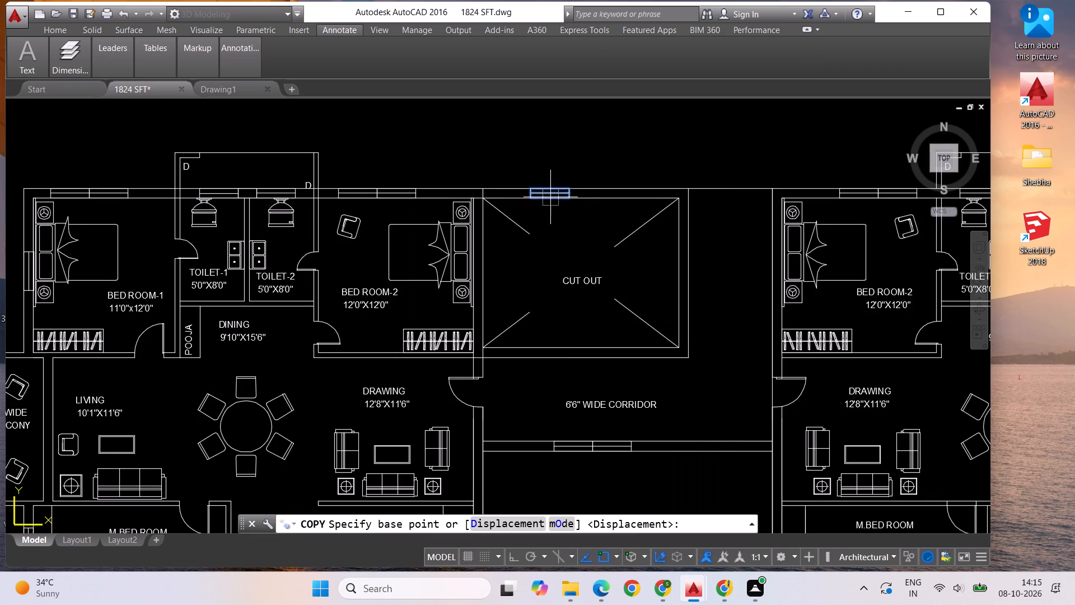
click(531, 191)
scroll(595, 191, up, 2)
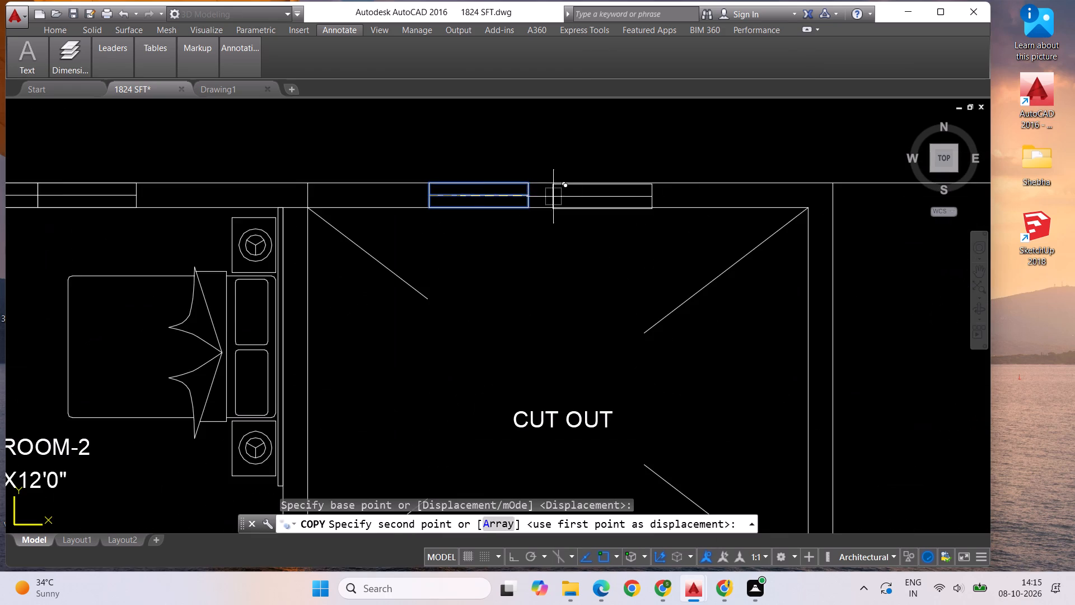
scroll(549, 196, up, 2)
click(498, 194)
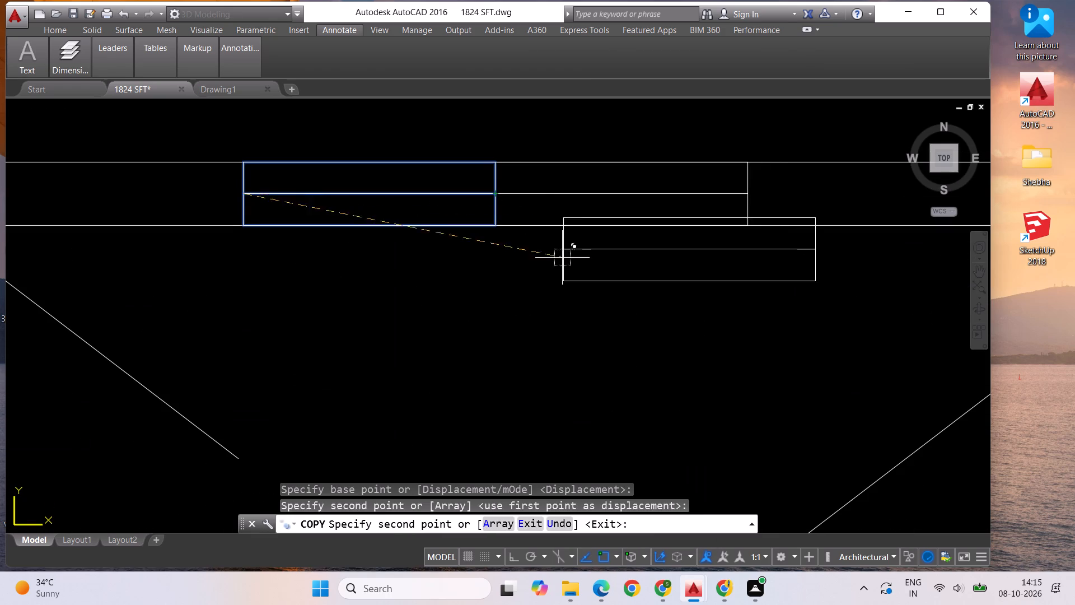
key(Escape)
Save the 1824 SFT drawing.
scroll(498, 285, down, 4)
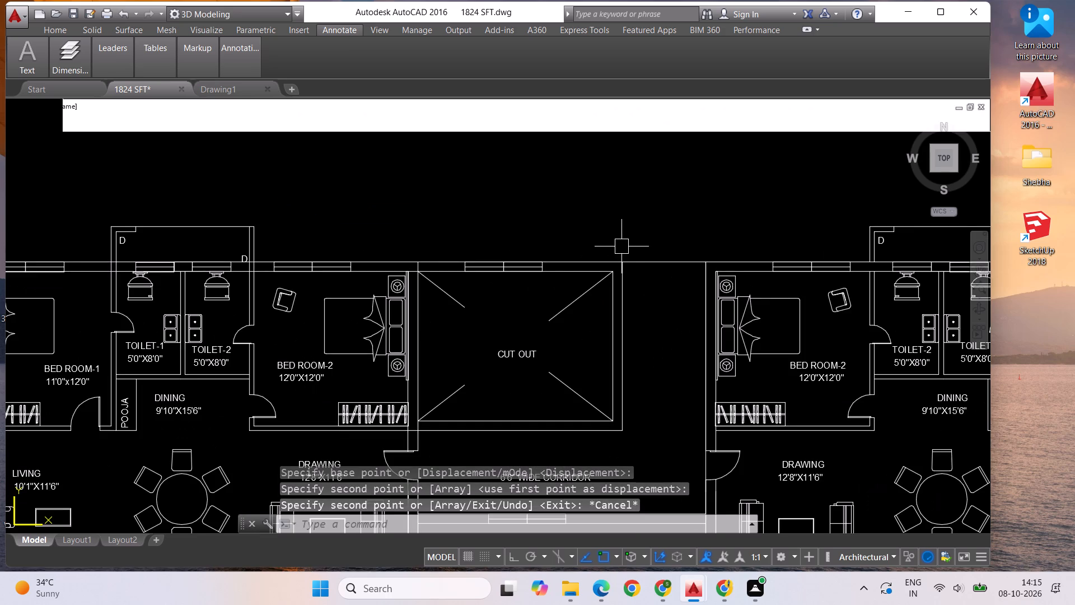
key(ctrl+s)
Check the drawn apartments, cut-out and corridor windows against the reference plan image.
scroll(588, 239, down, 2)
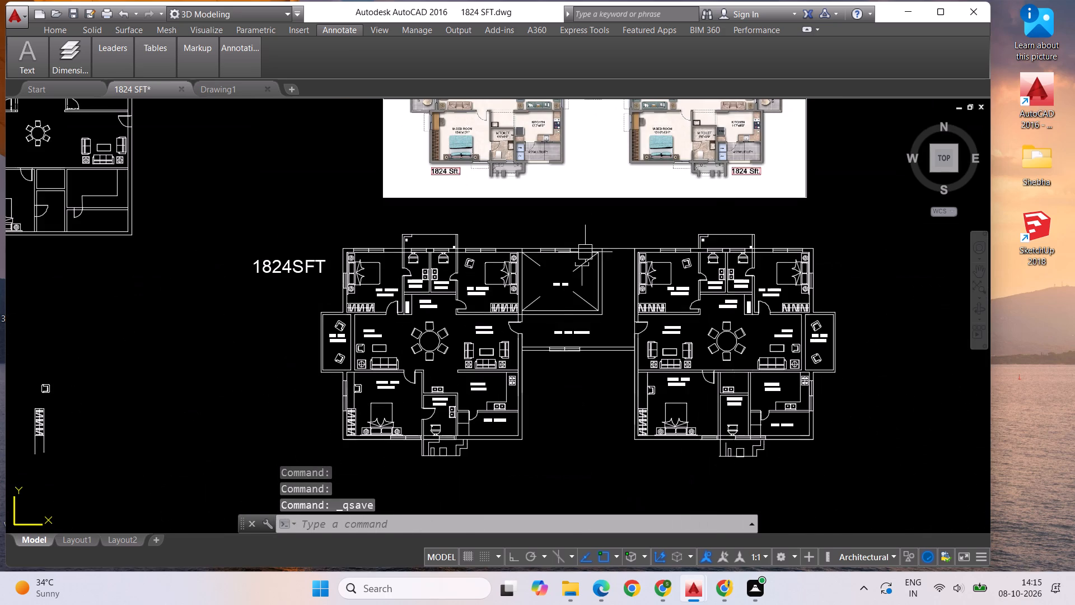
scroll(564, 296, down, 1)
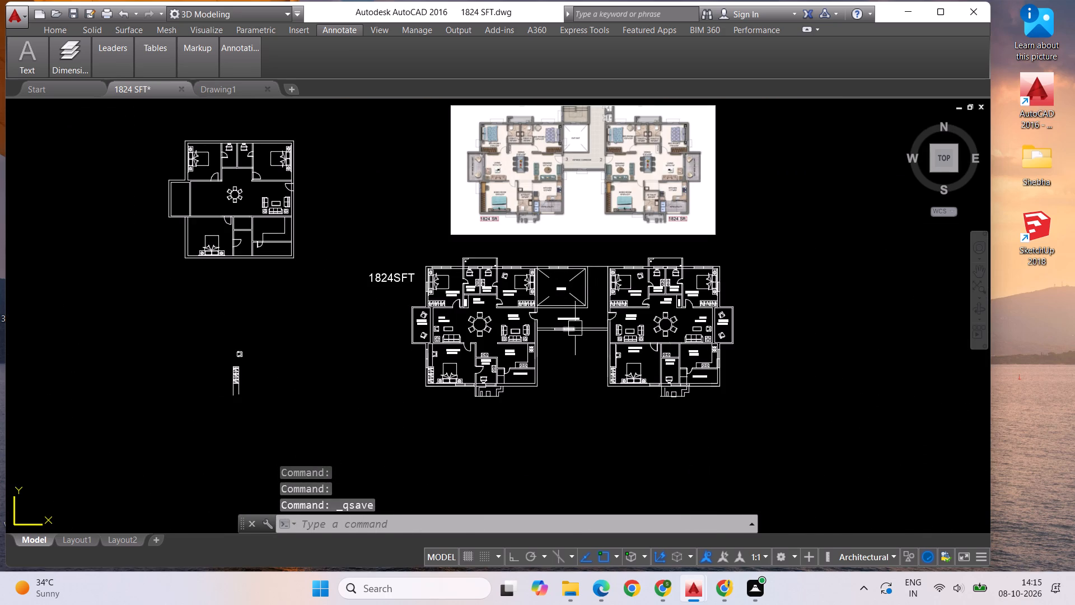
scroll(521, 155, up, 2)
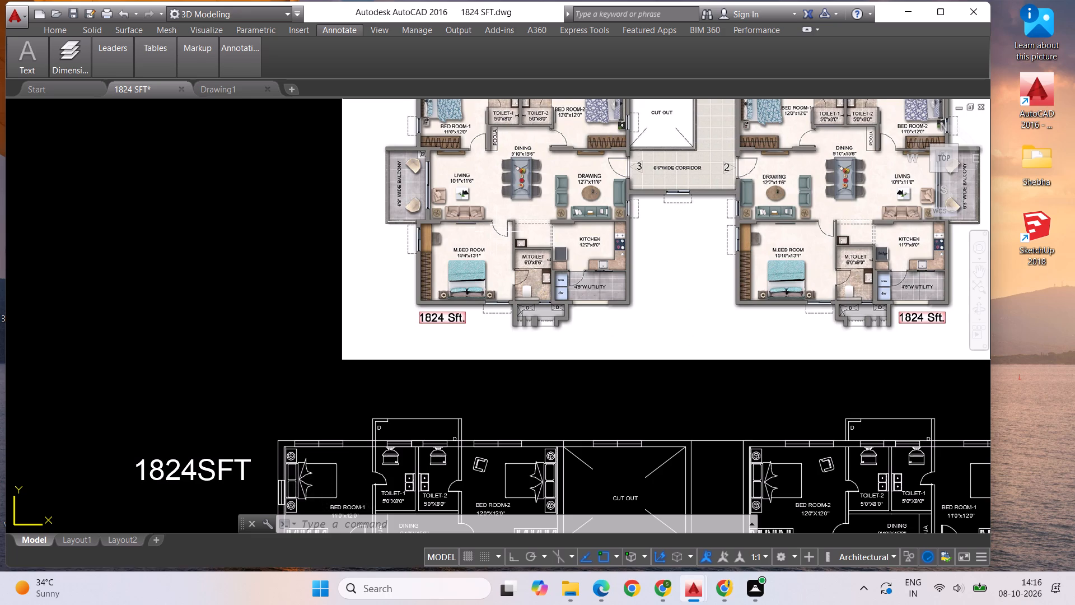
scroll(475, 232, down, 1)
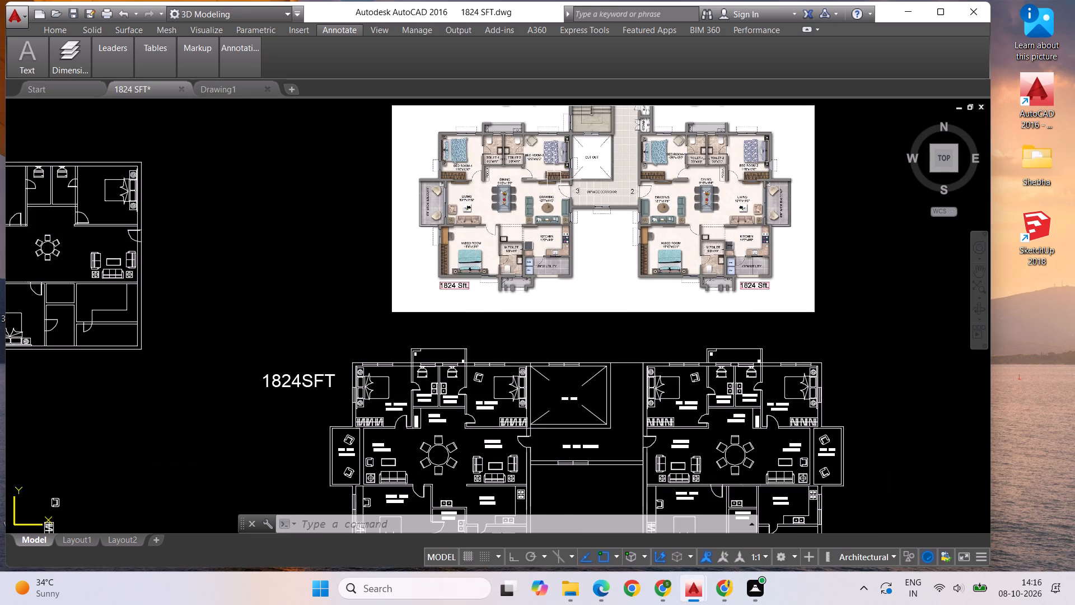
scroll(582, 110, up, 1)
scroll(561, 129, down, 1)
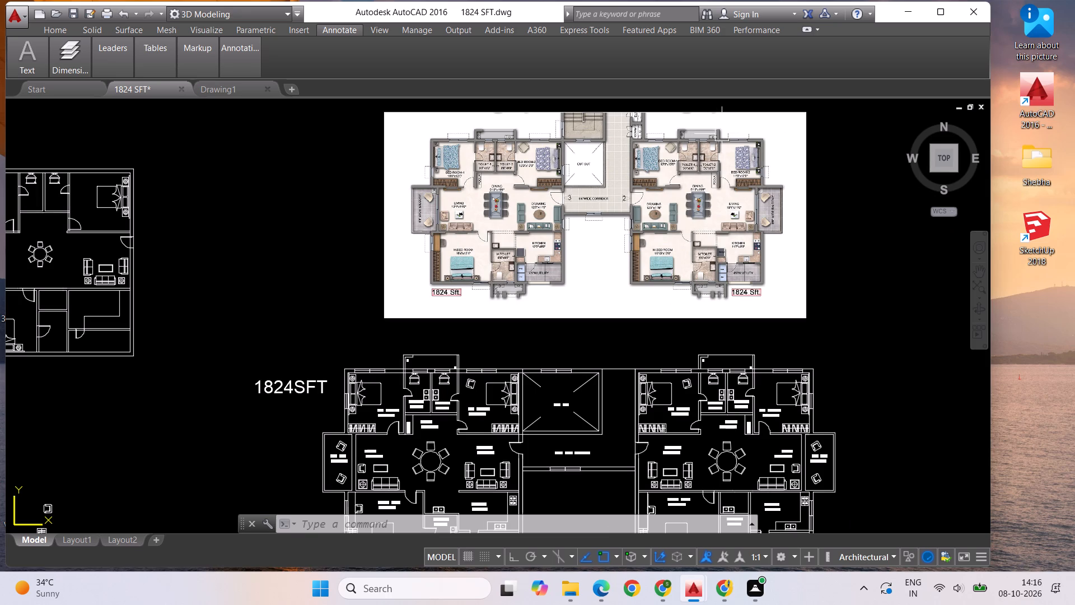
scroll(722, 131, up, 1)
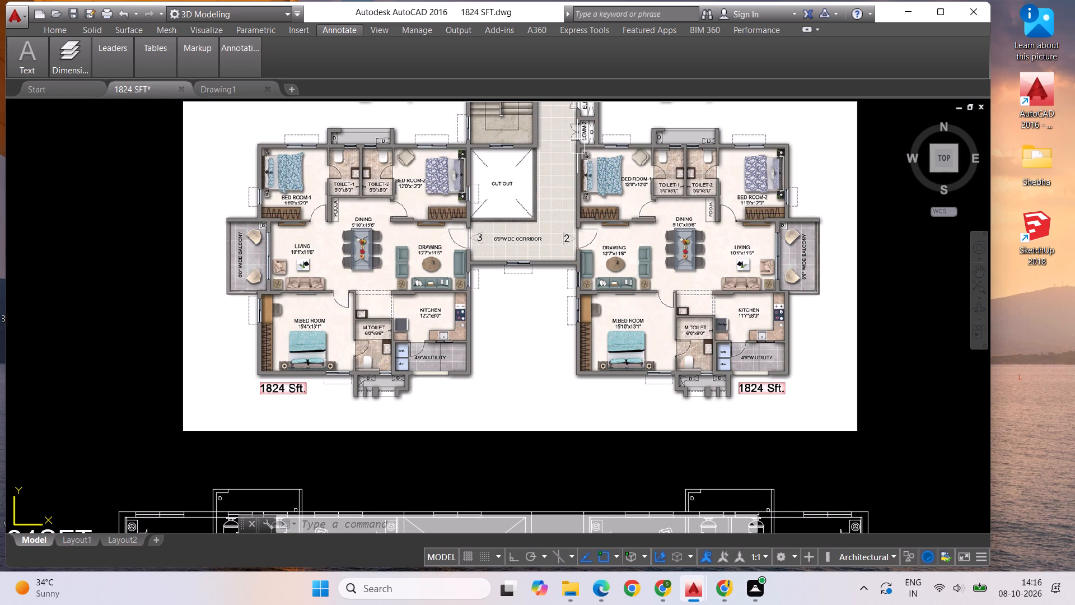
scroll(578, 146, down, 1)
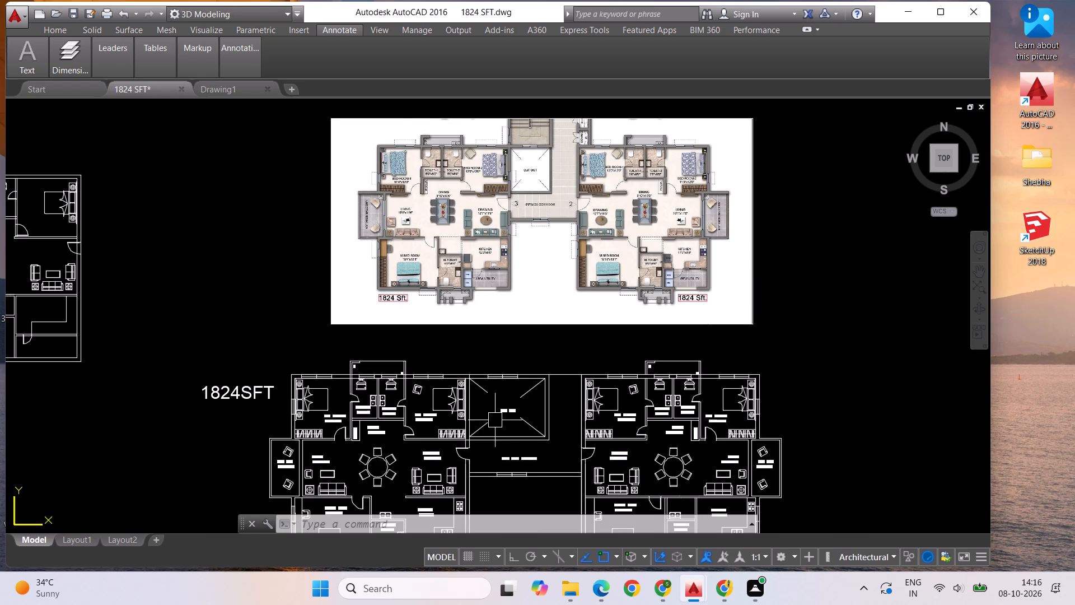
Move the right panel of the corridor's two-panel window along the outer wall toward the right-hand apartment, nearer the wall's centre.
scroll(503, 491, up, 4)
scroll(647, 329, down, 1)
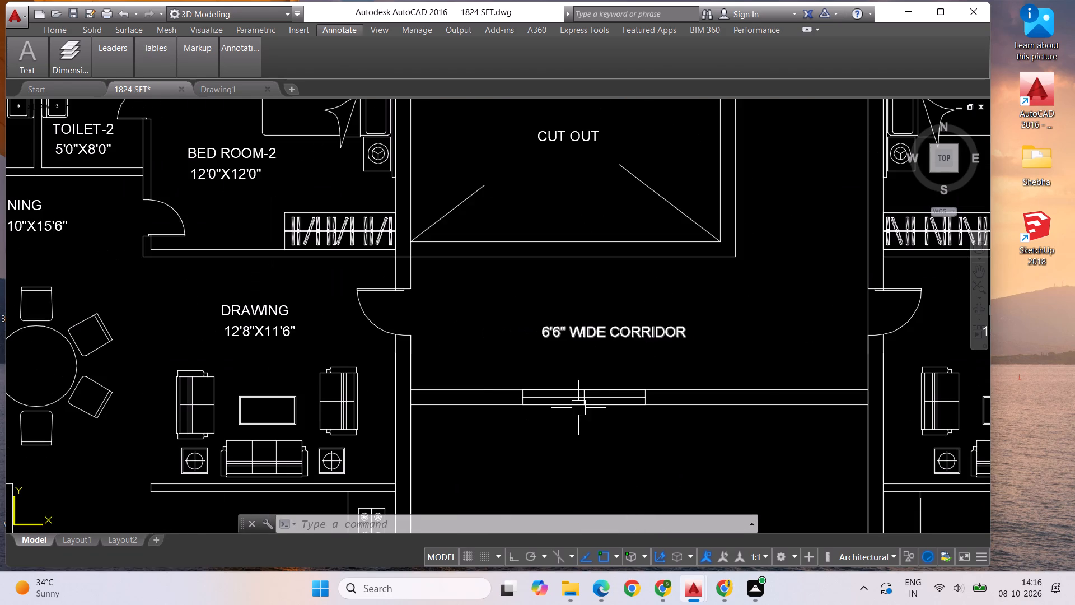
scroll(577, 409, up, 1)
click(619, 394)
right_click(619, 394)
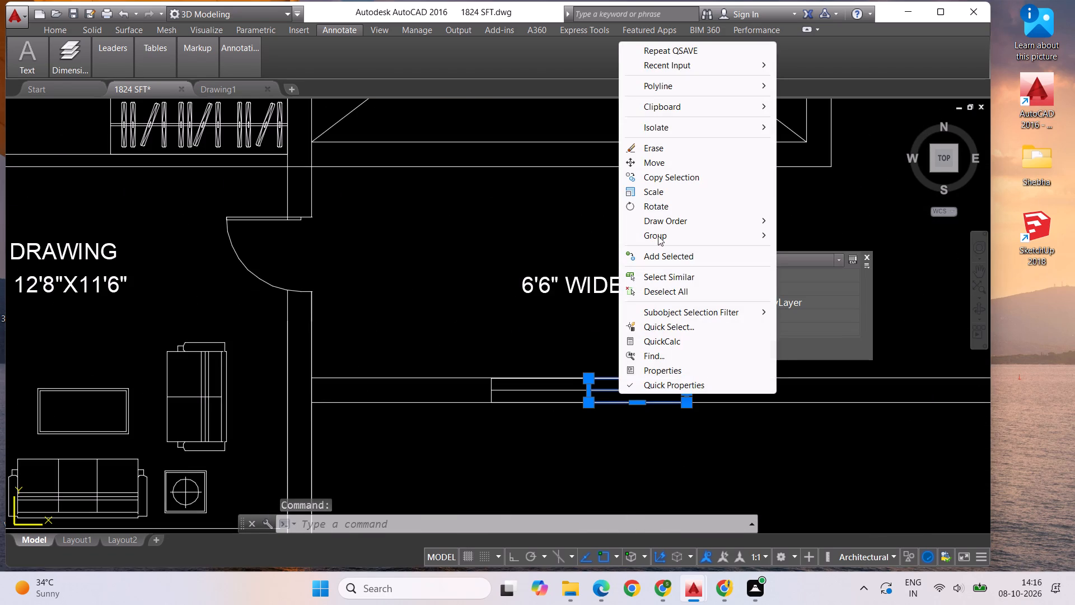
click(658, 164)
click(588, 390)
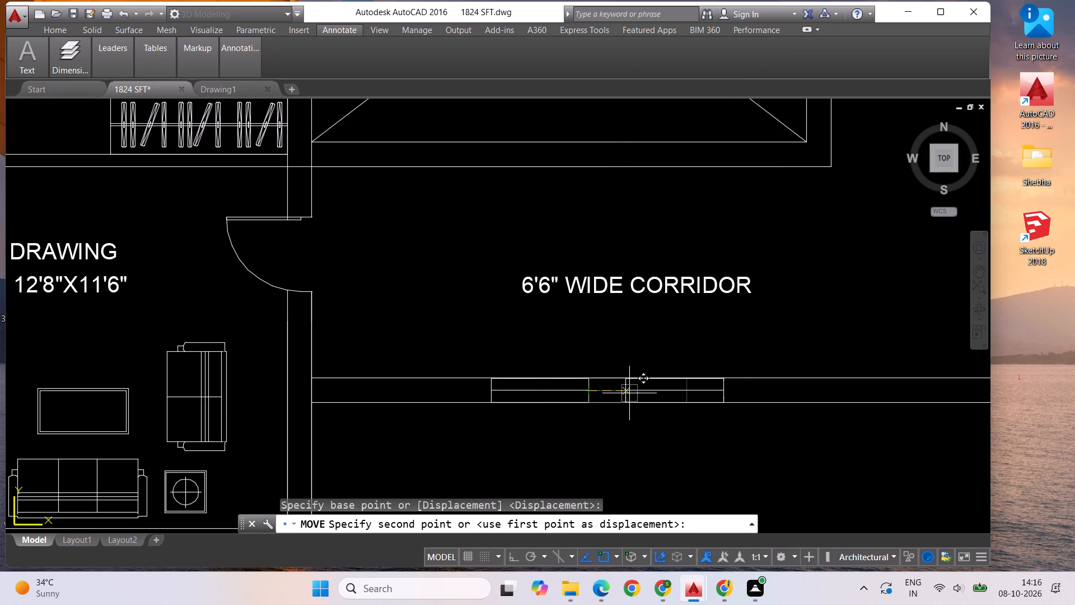
click(648, 391)
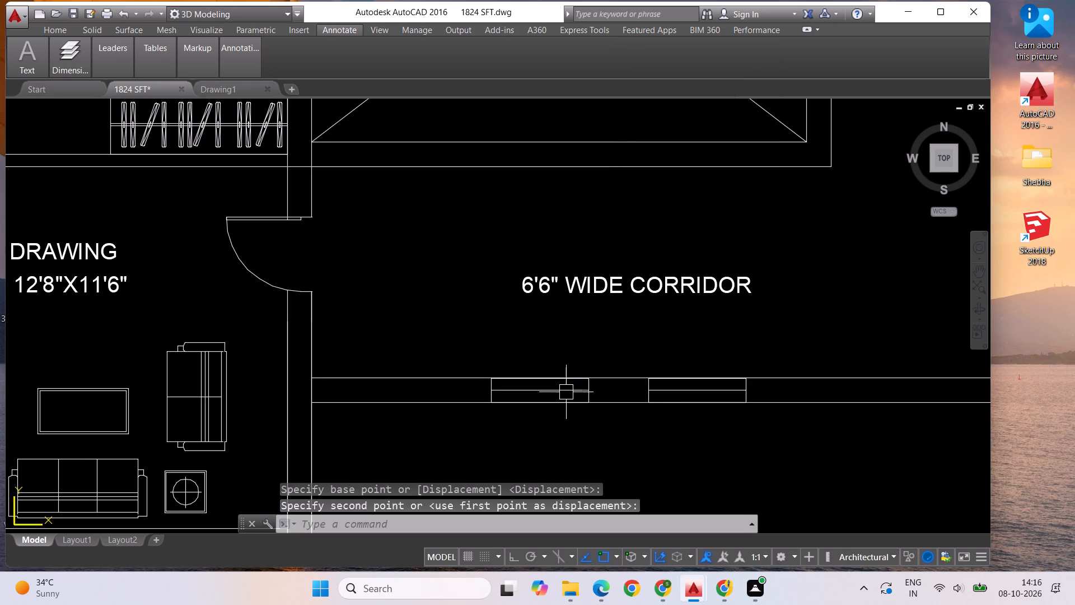
Move the left corridor window panel along the wall so its end meets the shifted right panel.
click(561, 390)
right_click(561, 390)
click(599, 160)
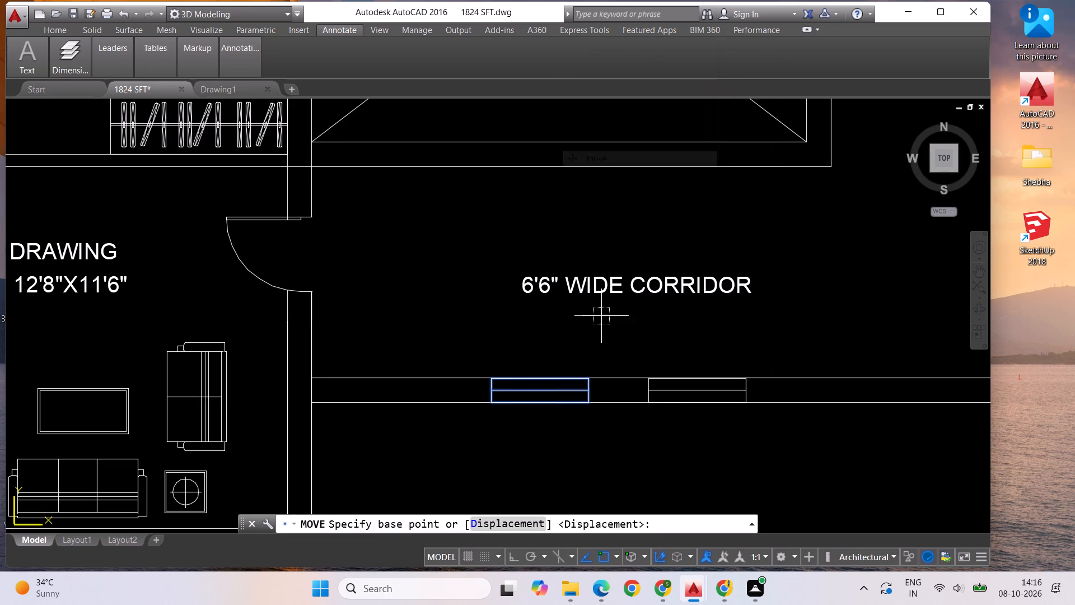
click(590, 395)
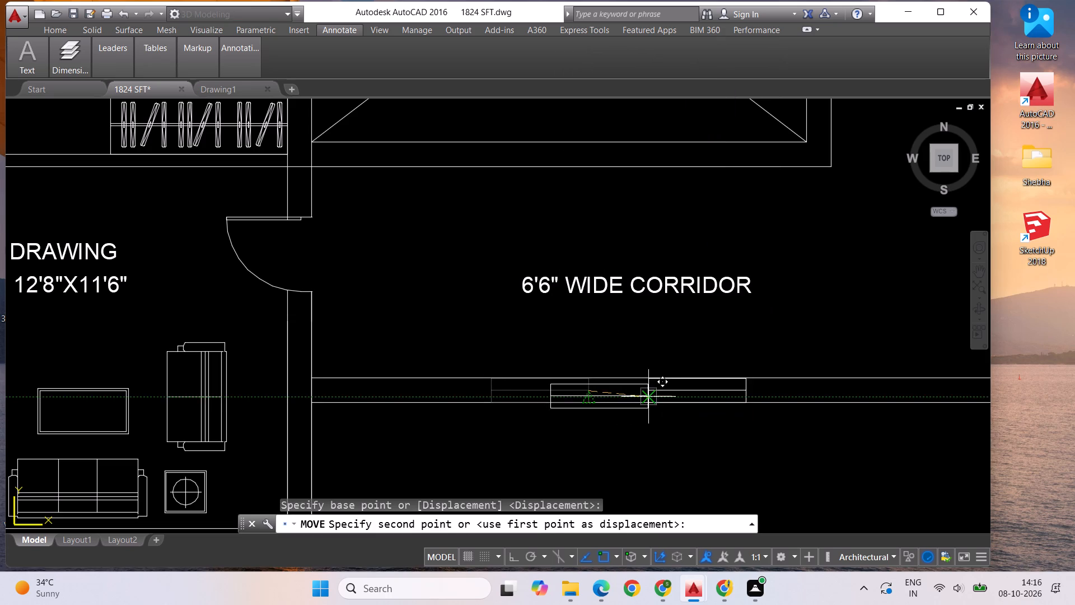
click(647, 388)
Save the 1824 SFT drawing.
scroll(543, 360, down, 2)
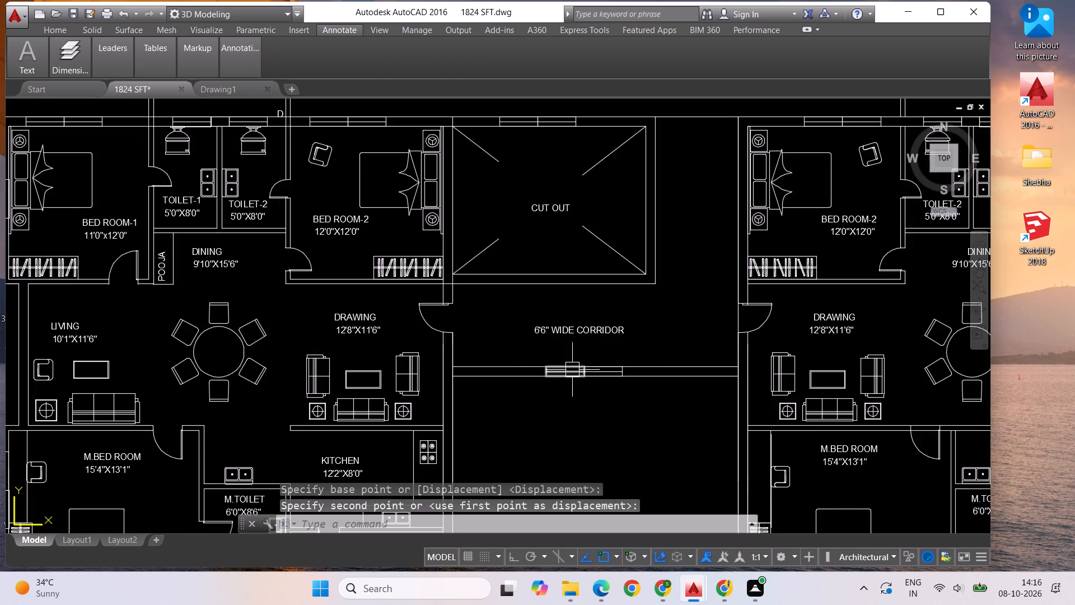
scroll(572, 370, down, 2)
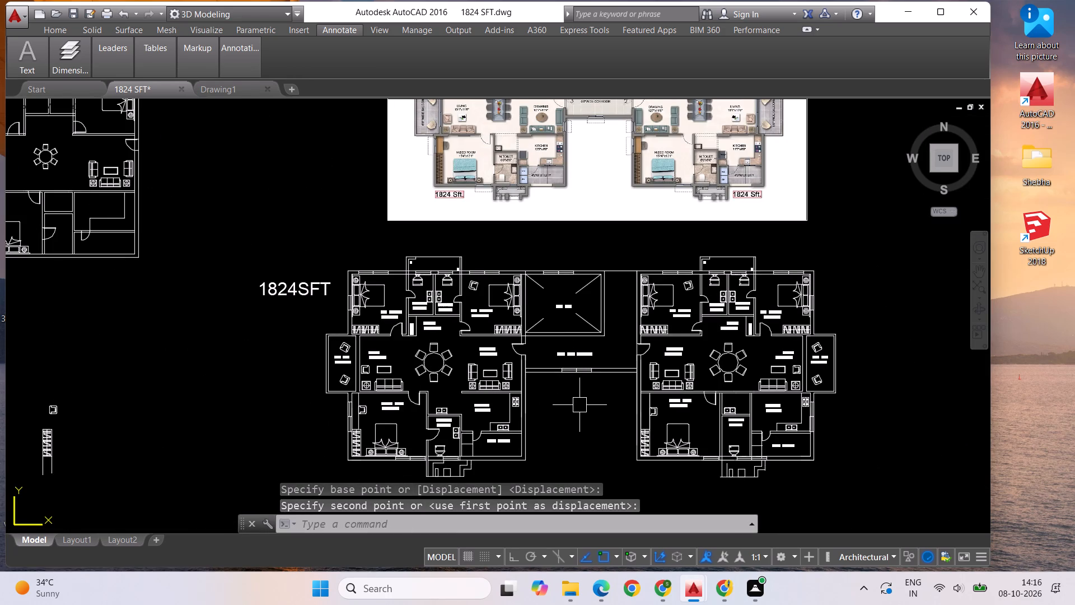
key(ctrl+s)
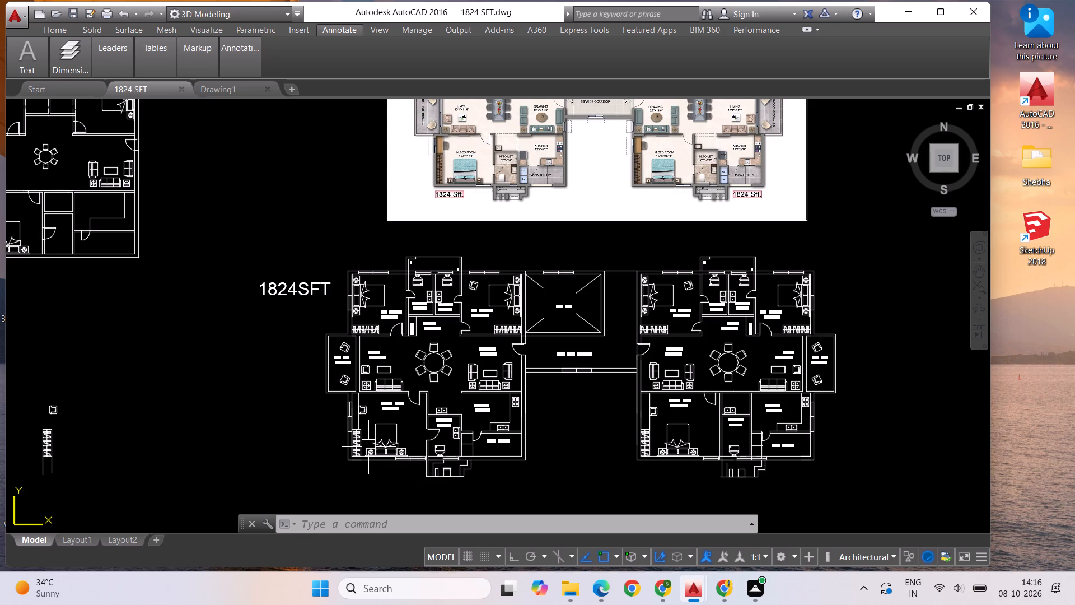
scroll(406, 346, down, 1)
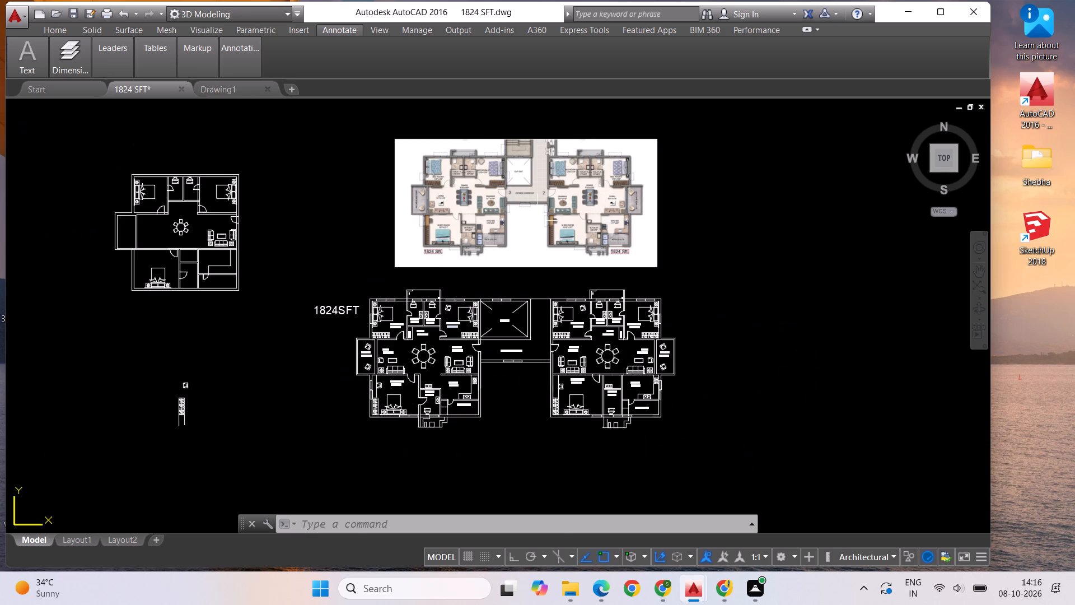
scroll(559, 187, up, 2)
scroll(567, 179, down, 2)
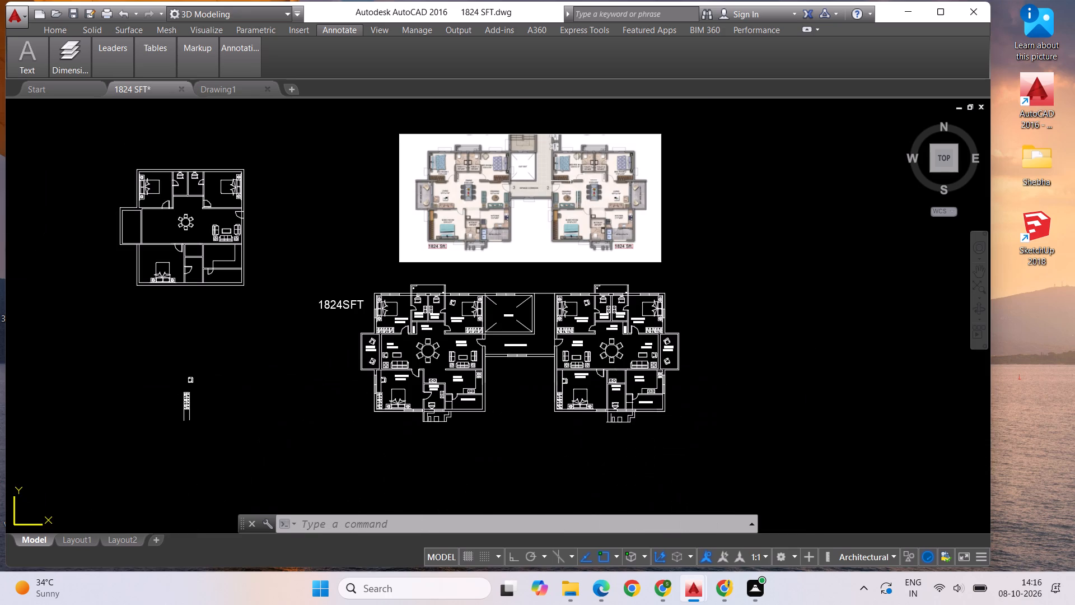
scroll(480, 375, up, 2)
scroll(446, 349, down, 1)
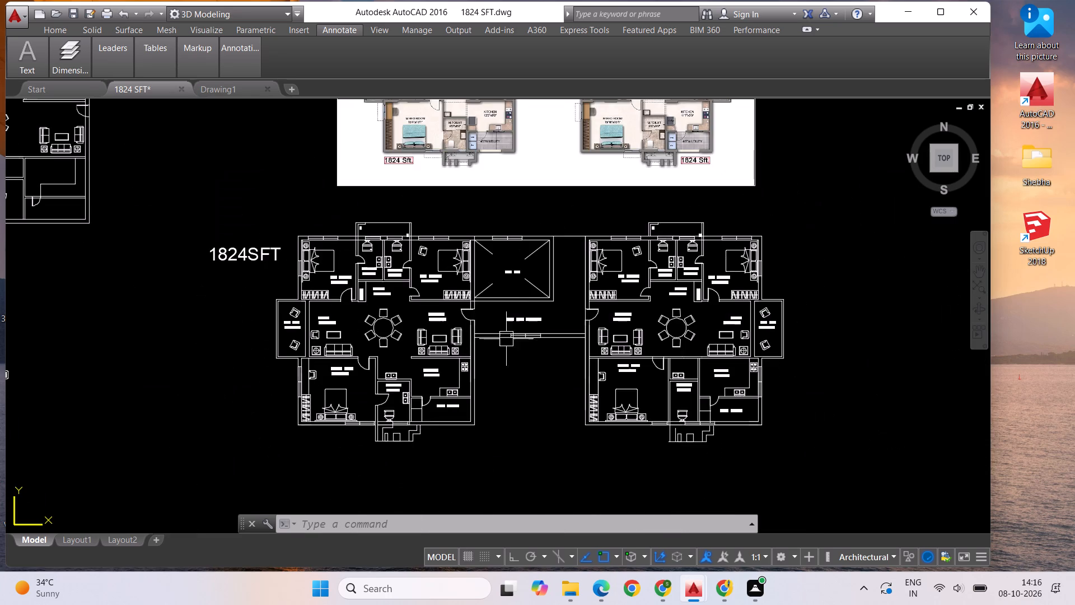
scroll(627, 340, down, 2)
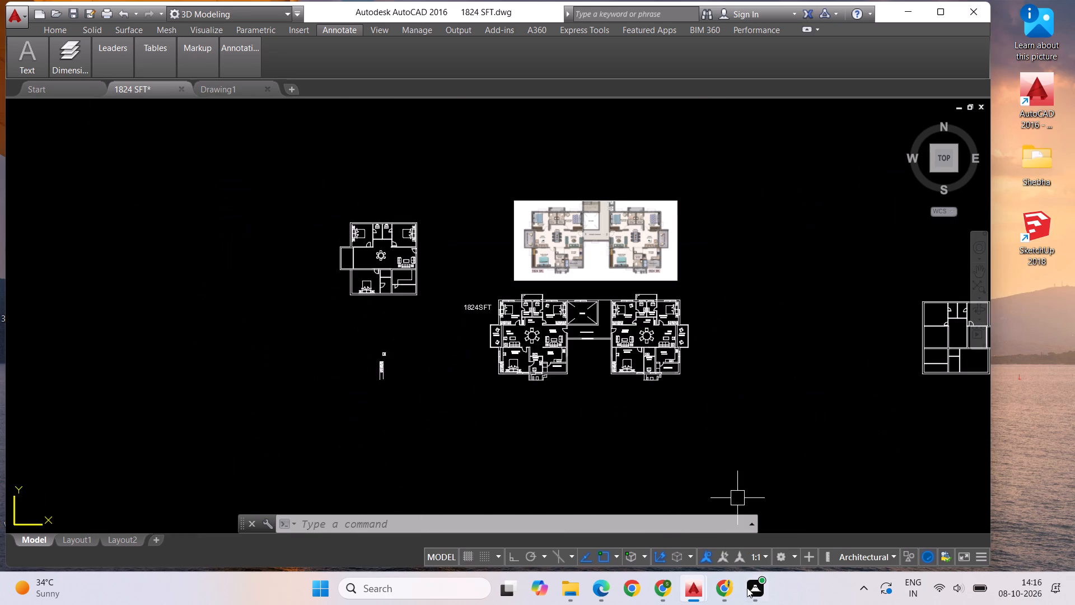
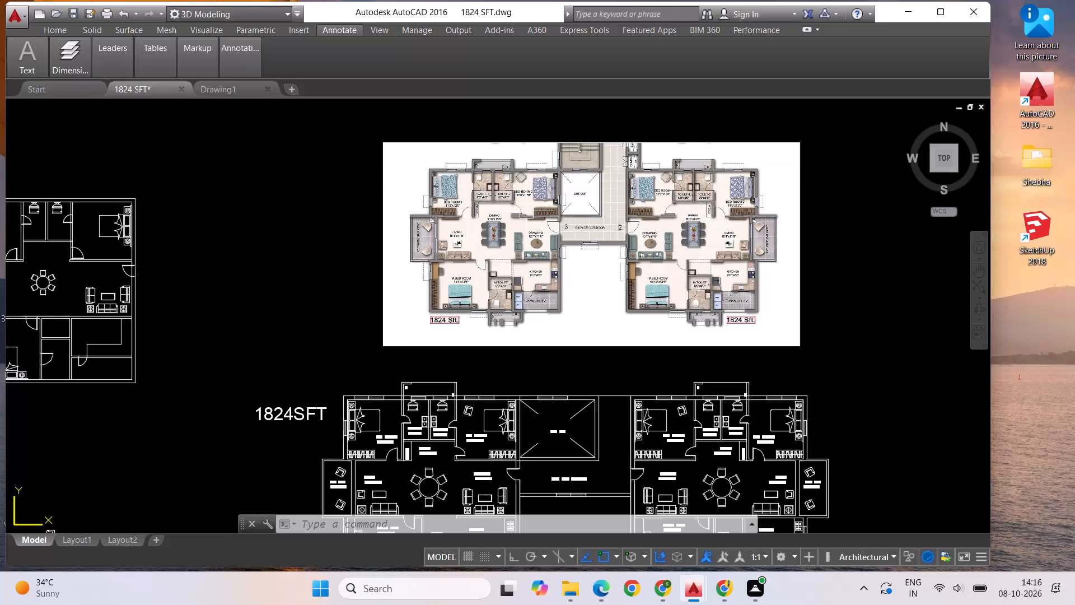
Copy the CUT OUT text into the corridor twice, once near each apartment's entrance door.
scroll(535, 232, up, 2)
scroll(479, 220, down, 2)
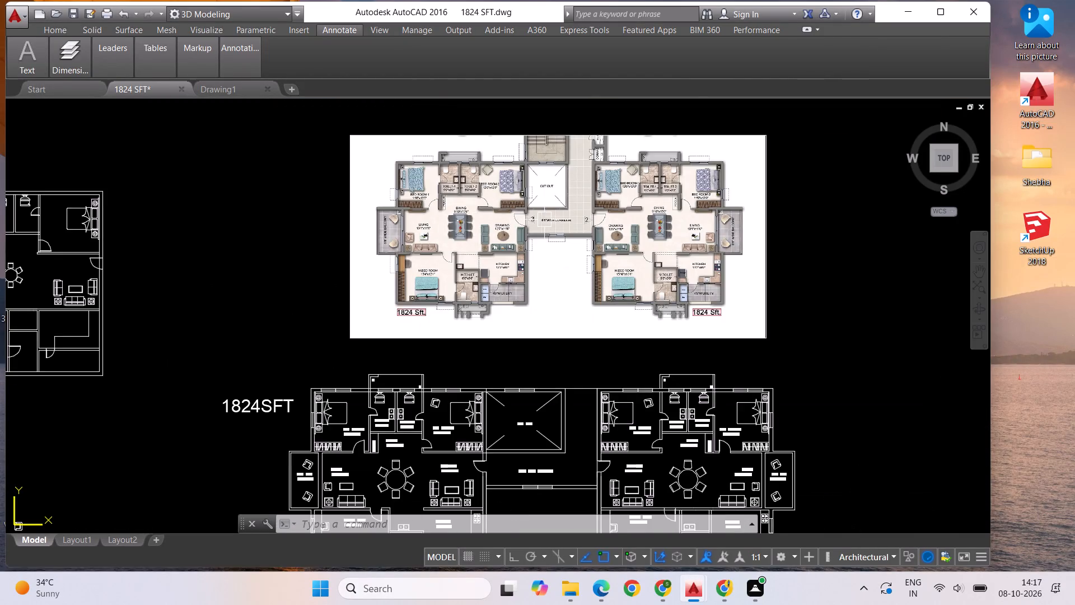
scroll(545, 216, down, 1)
scroll(521, 353, up, 2)
click(557, 333)
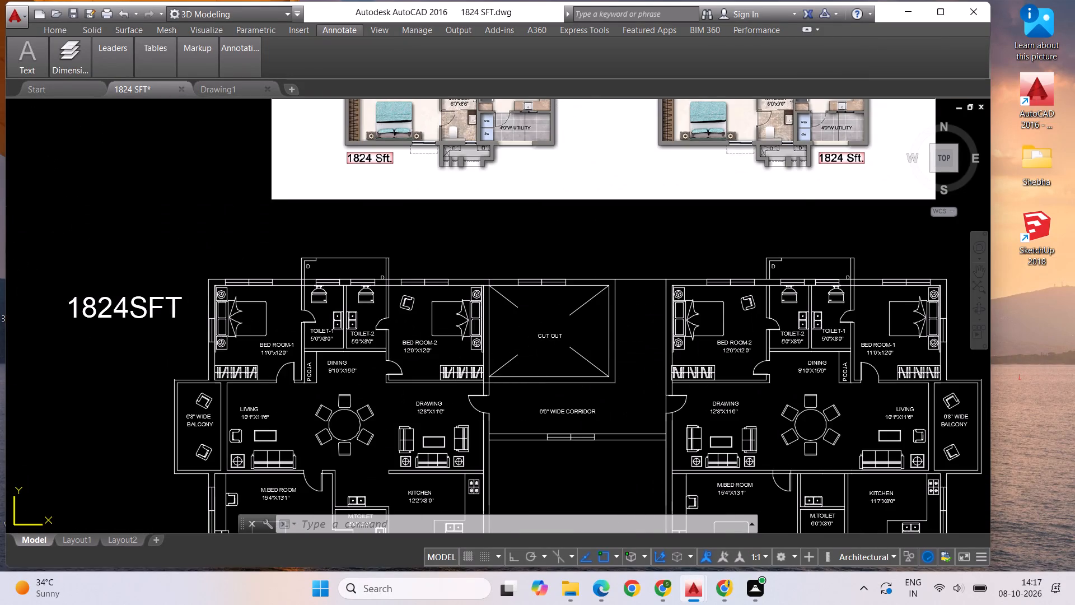
right_click(557, 333)
click(609, 352)
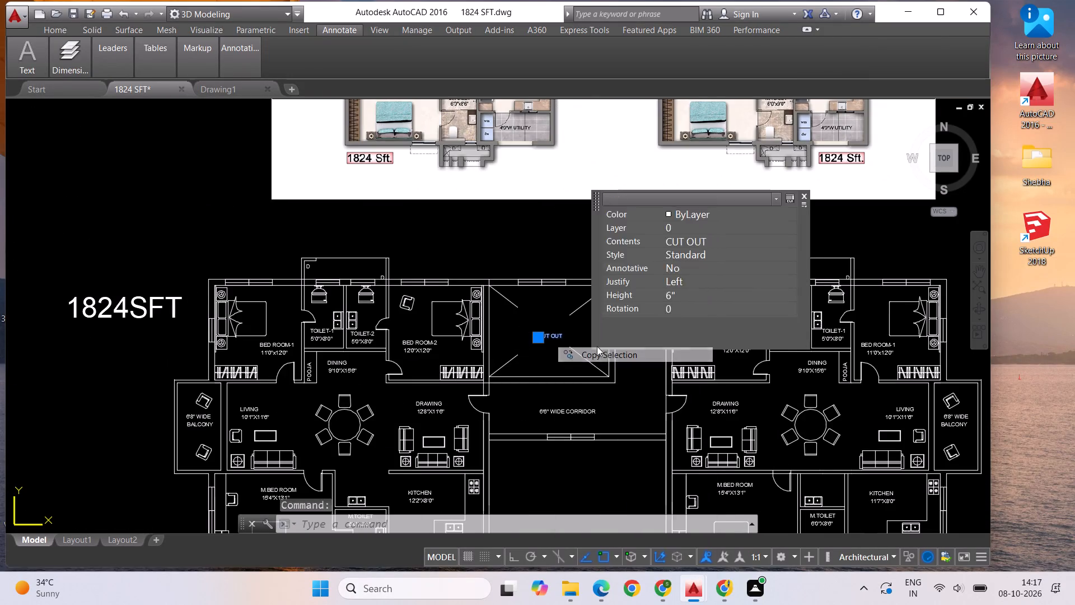
click(554, 333)
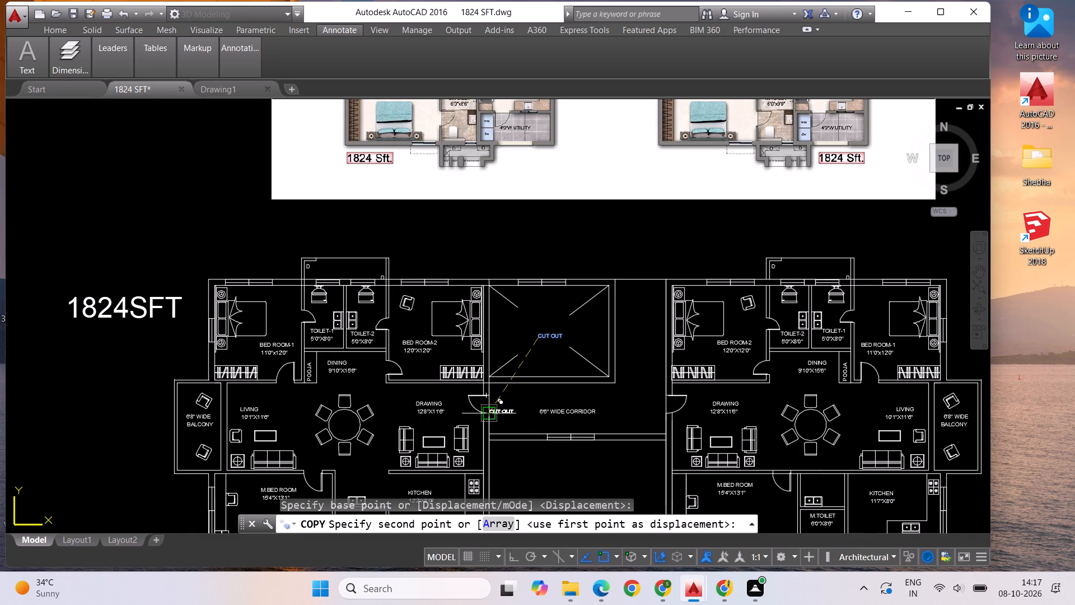
click(489, 405)
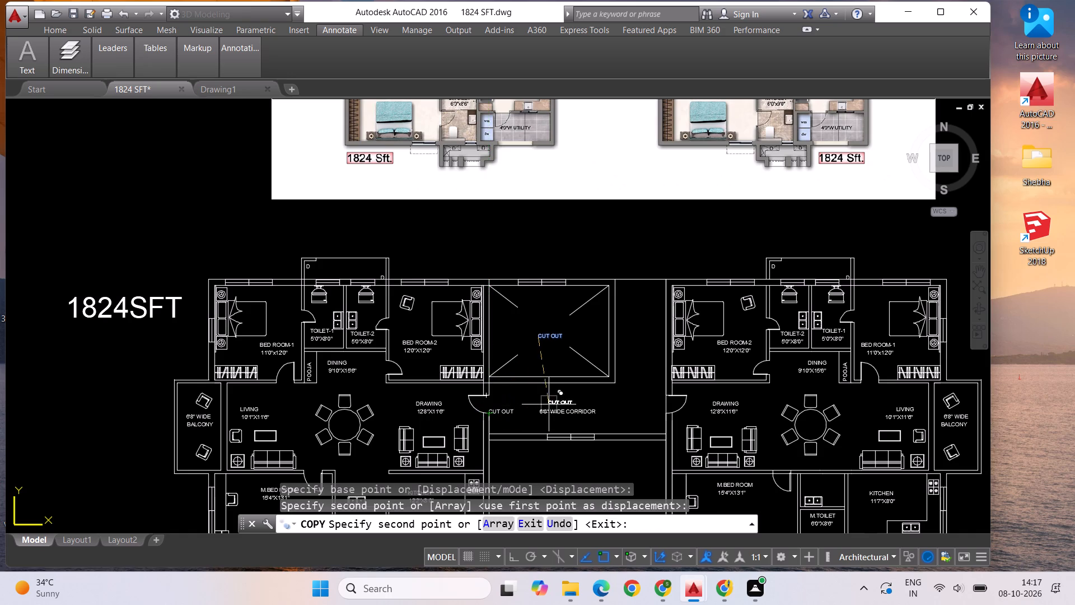
click(641, 406)
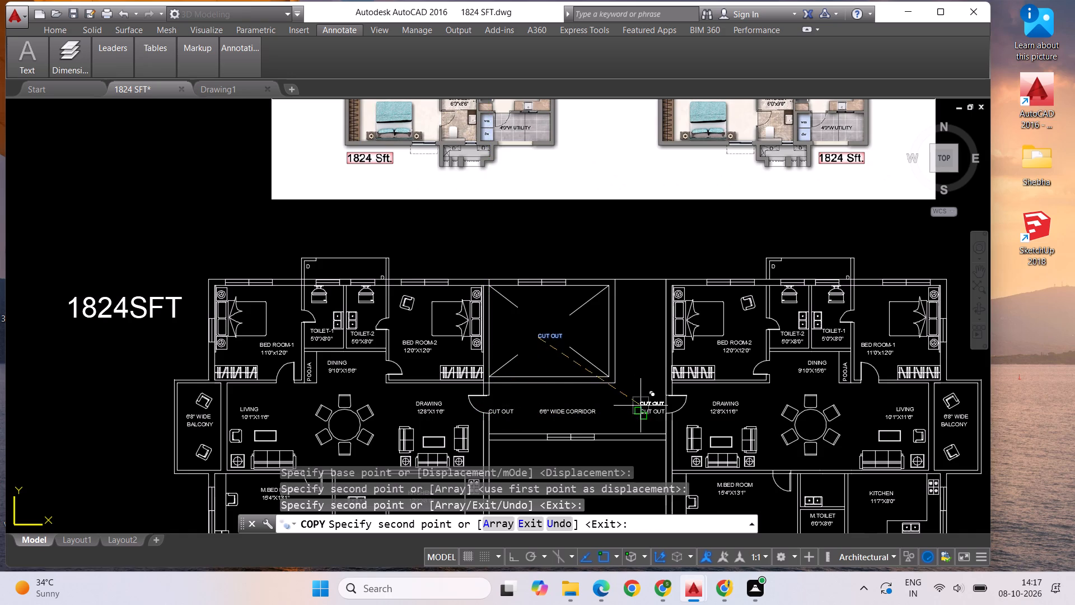
key(Escape)
Change the copied text at the left-hand apartment's entrance to 3.
click(511, 412)
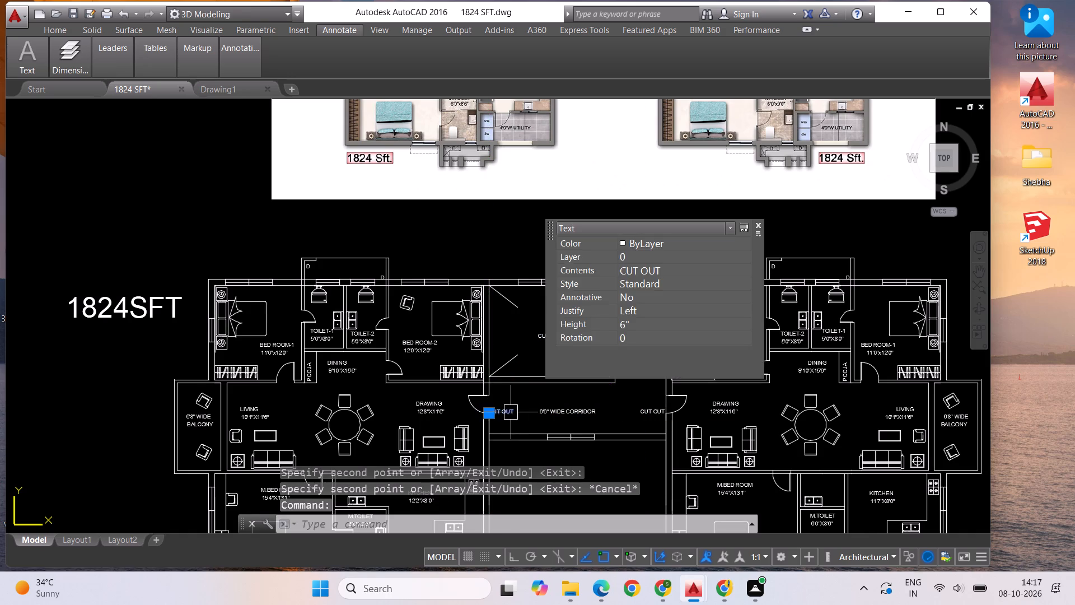
right_click(510, 413)
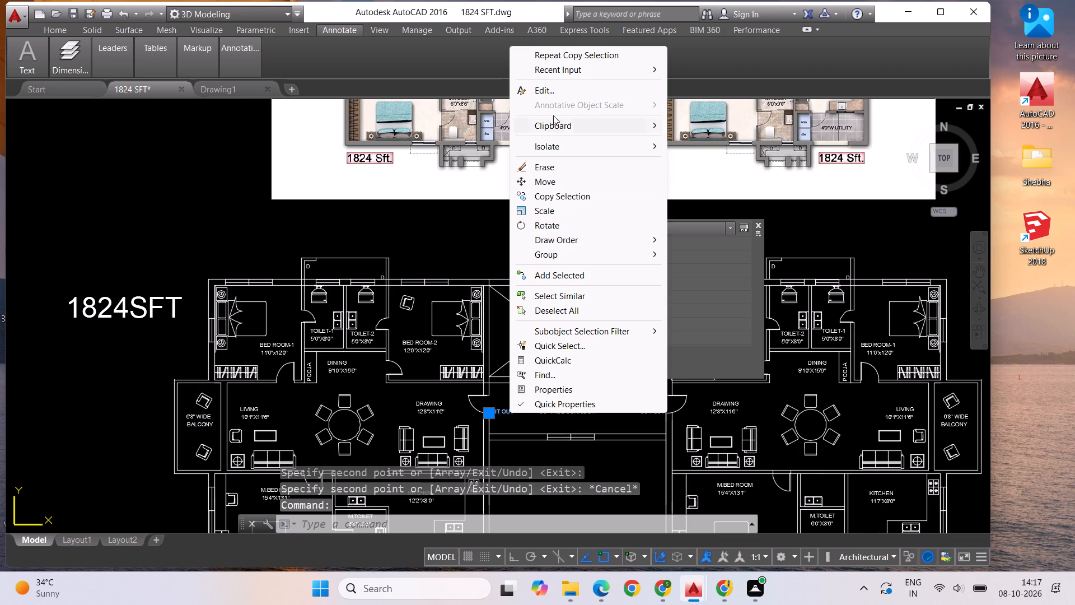
click(550, 92)
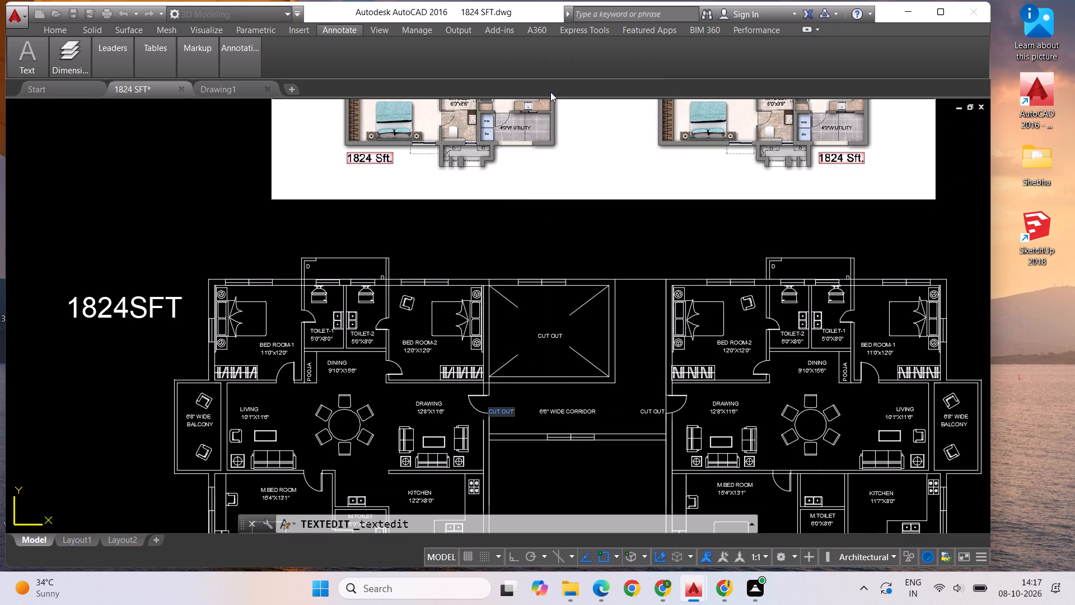
key(BackSpace)
key(3)
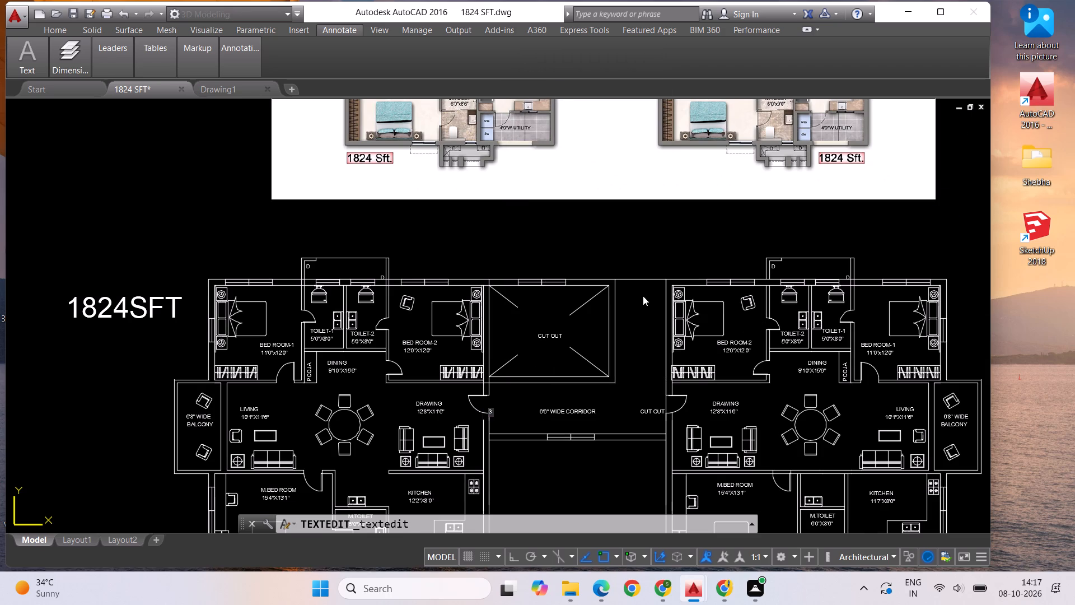
click(646, 309)
Change the copied text at the right-hand apartment's entrance to 2.
click(643, 409)
right_click(643, 410)
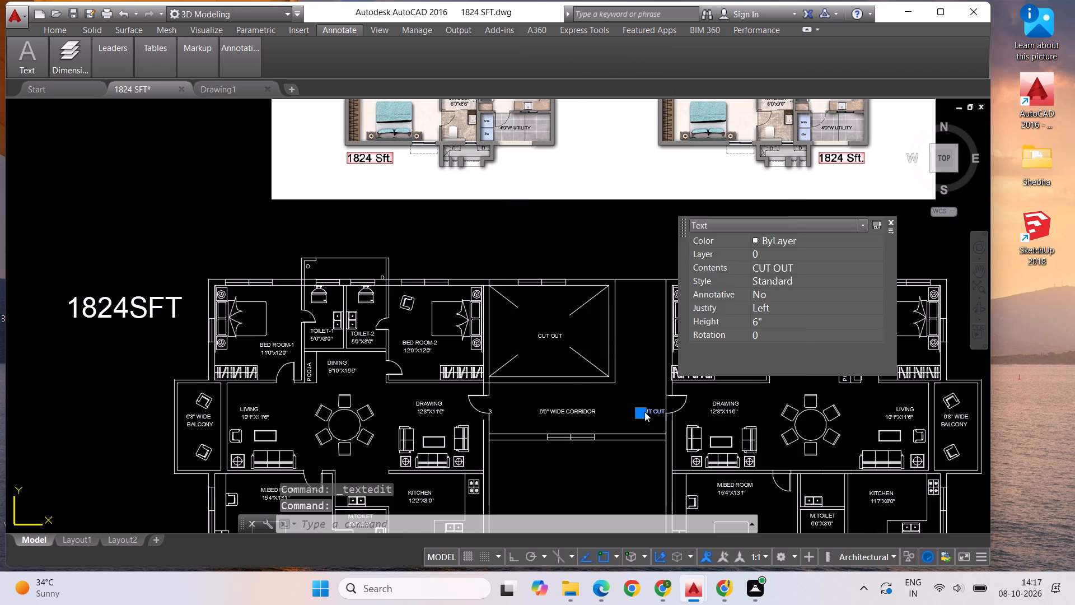
click(676, 92)
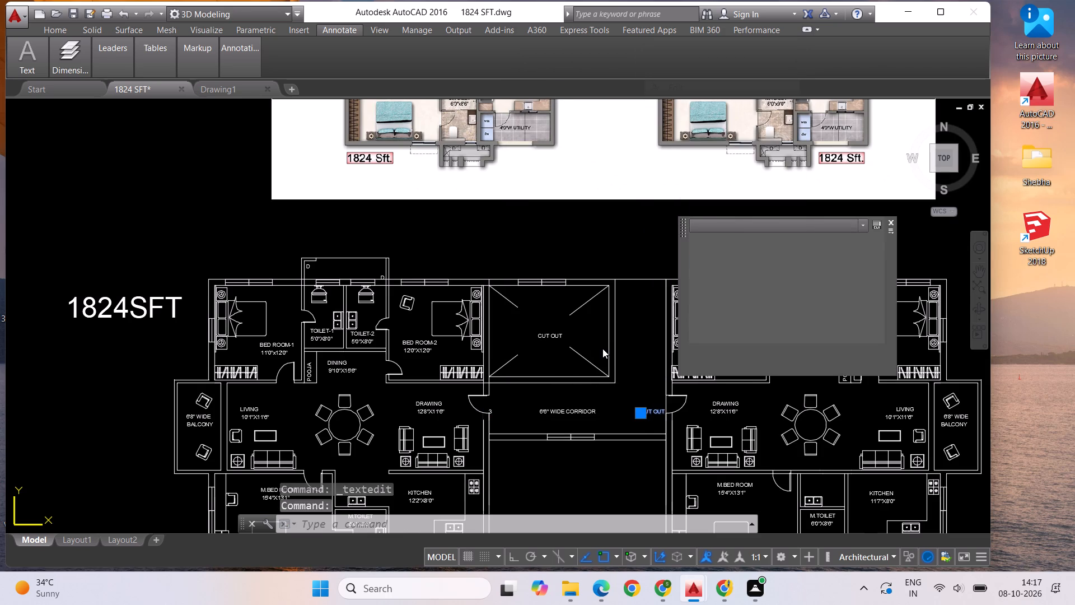
key(BackSpace)
key(2)
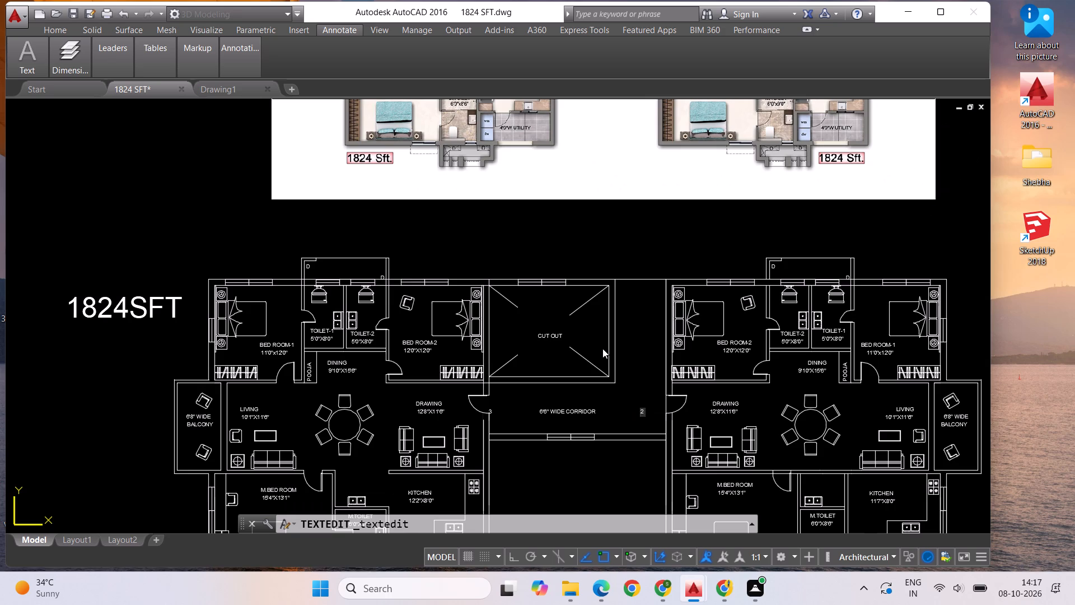
click(631, 466)
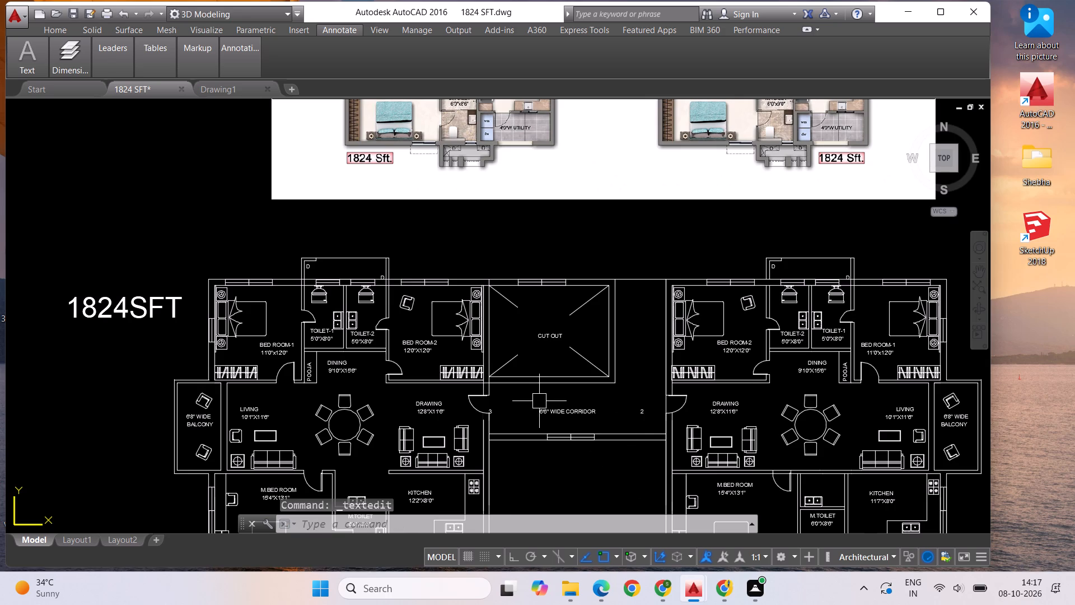
Move the number 3 slightly up and away from the wall, so it sits in front of the left-hand apartment's entrance door.
scroll(540, 401, down, 1)
scroll(516, 405, up, 2)
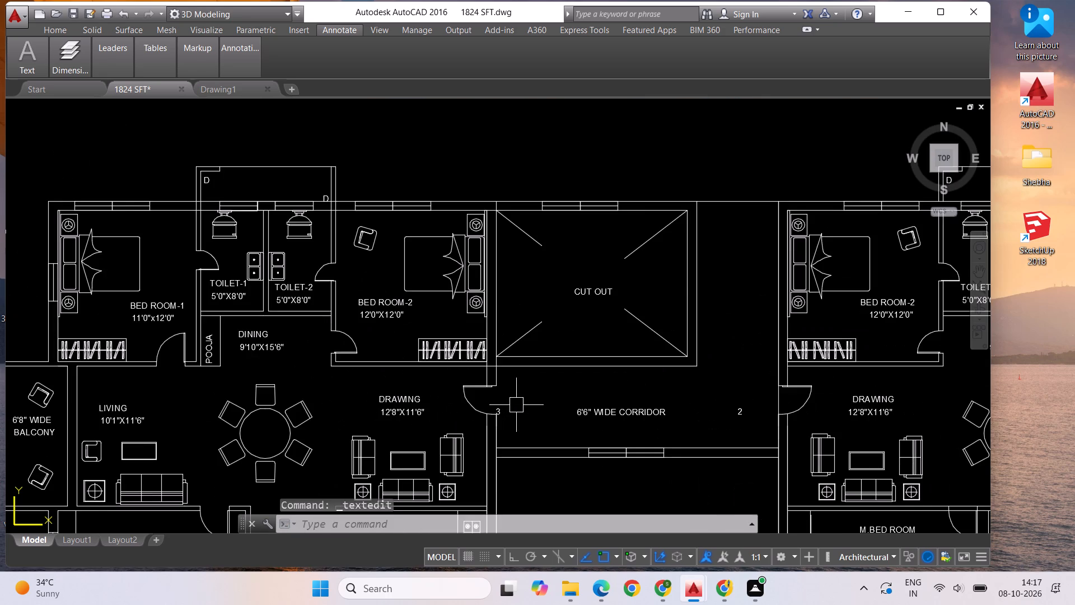
scroll(504, 411, up, 1)
click(503, 409)
right_click(503, 409)
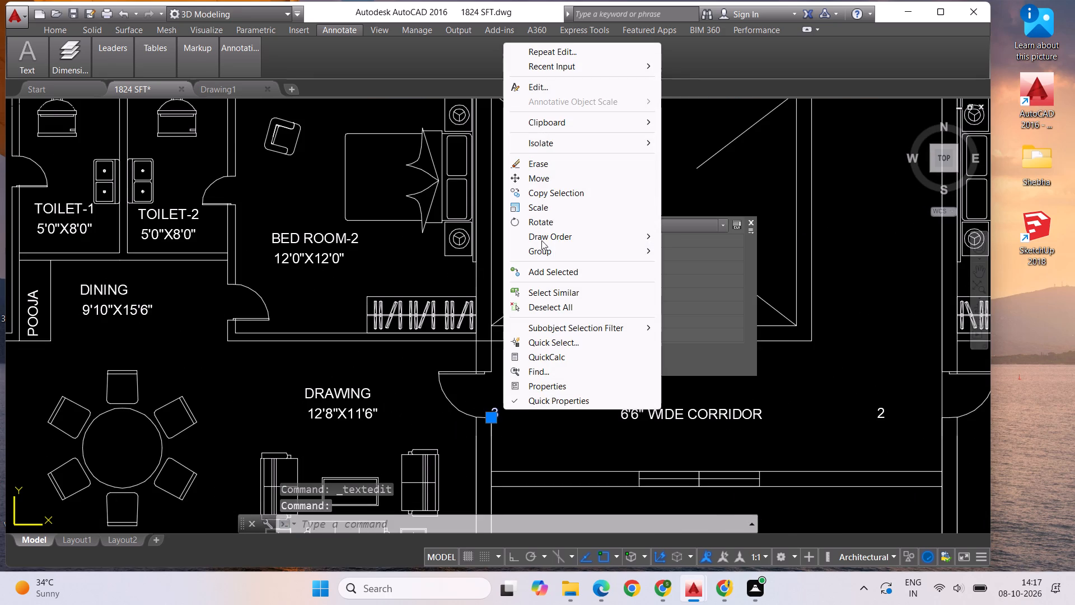
click(542, 179)
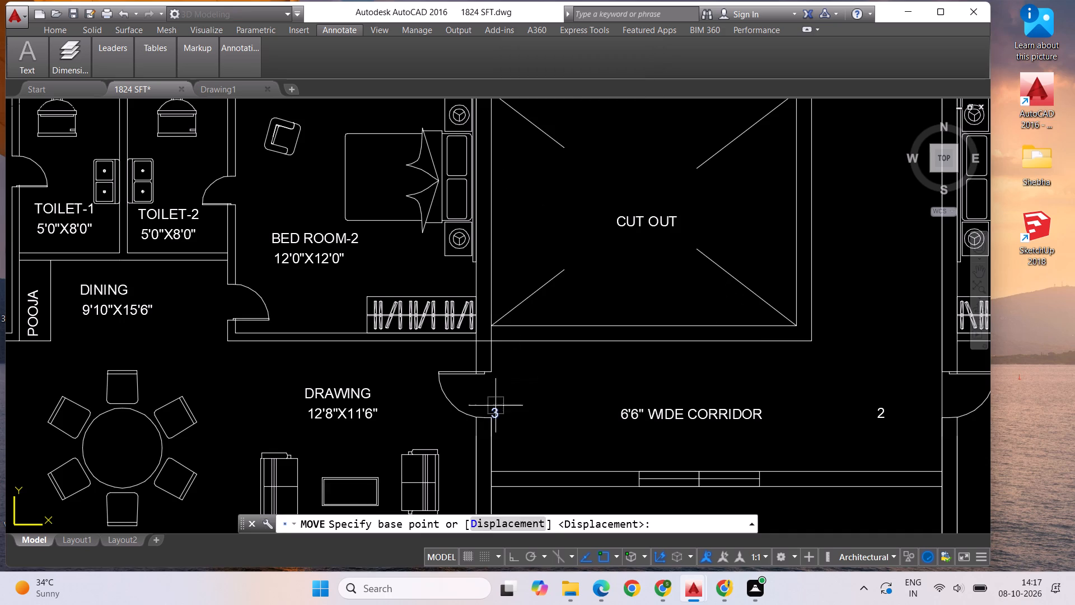
click(494, 409)
click(497, 393)
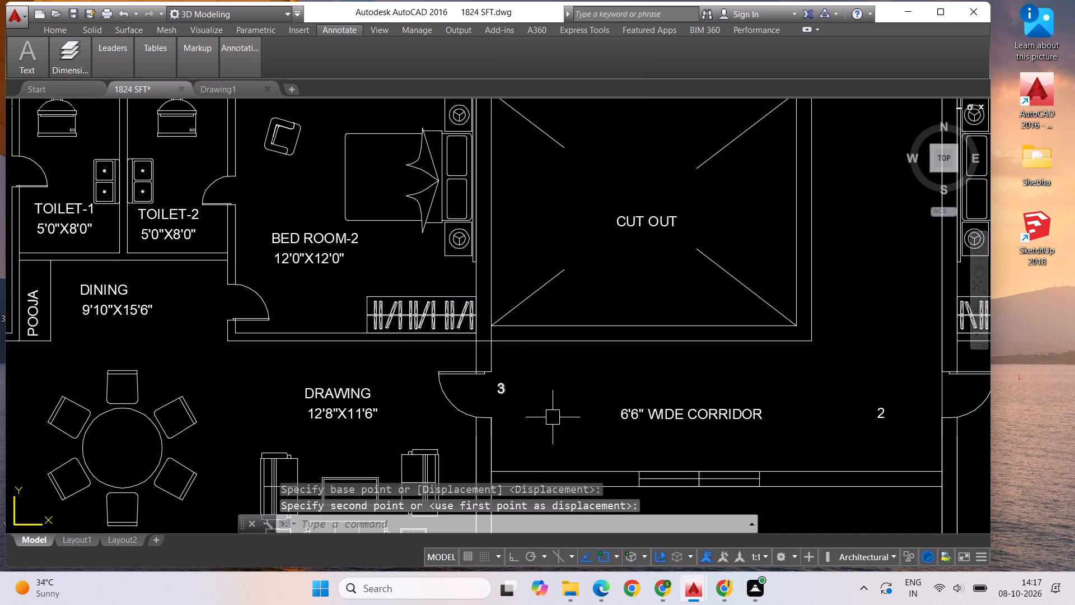
Move the number 2 up and closer to the right-hand apartment's entrance door.
click(878, 420)
right_click(811, 414)
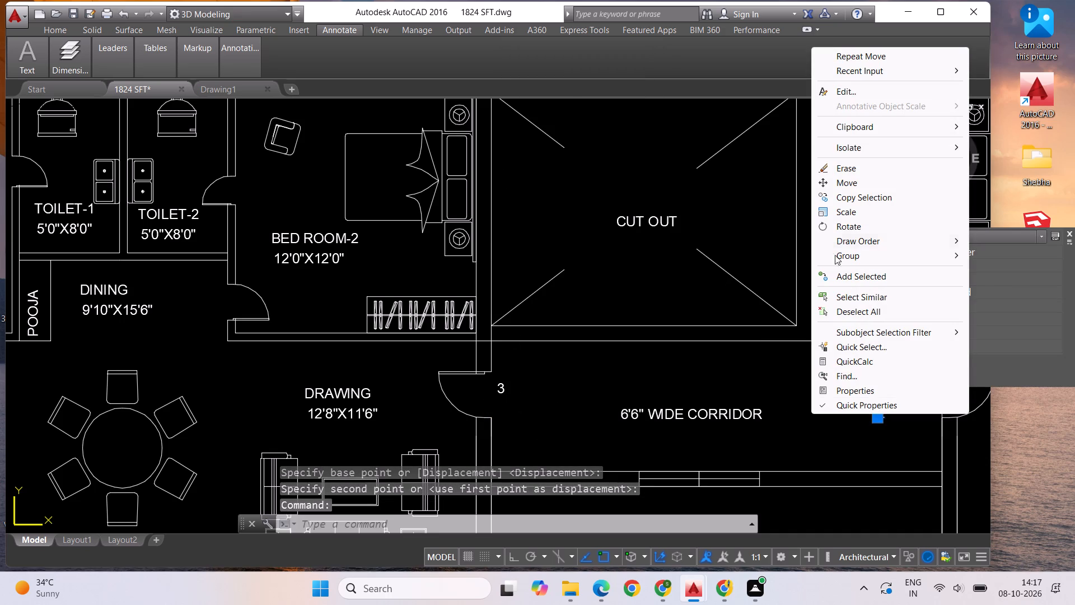
click(845, 184)
scroll(657, 330, down, 1)
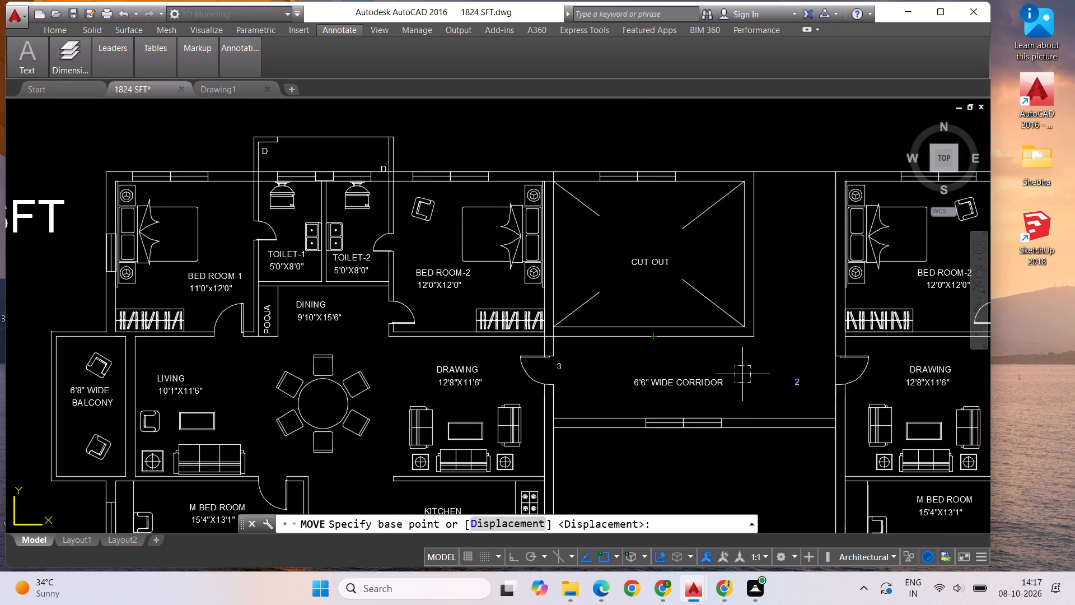
click(794, 385)
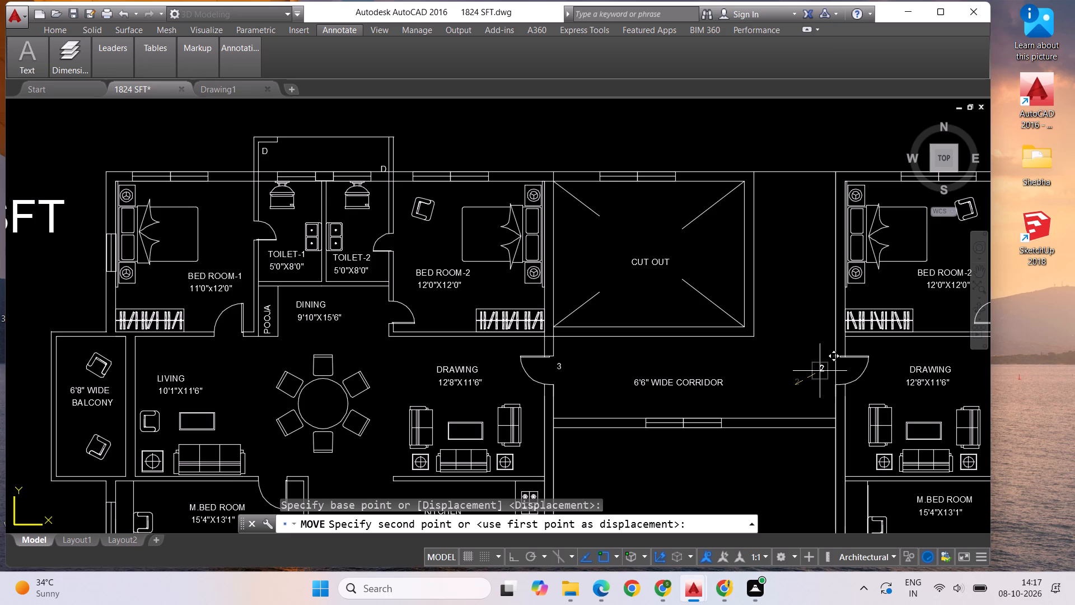
click(820, 373)
scroll(489, 400, down, 1)
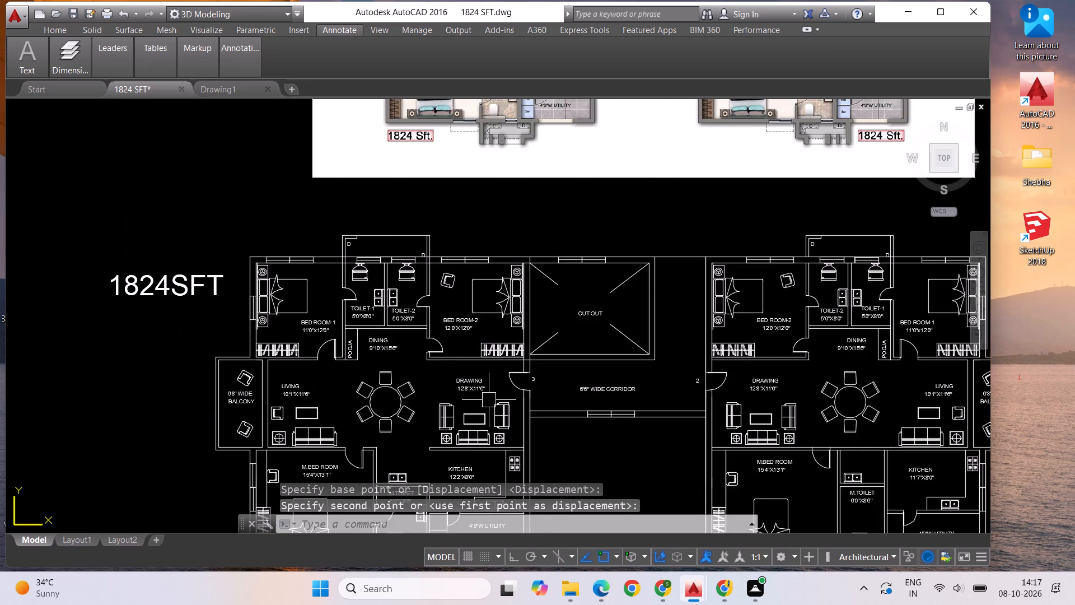
Save the 1824 SFT drawing.
scroll(489, 400, down, 1)
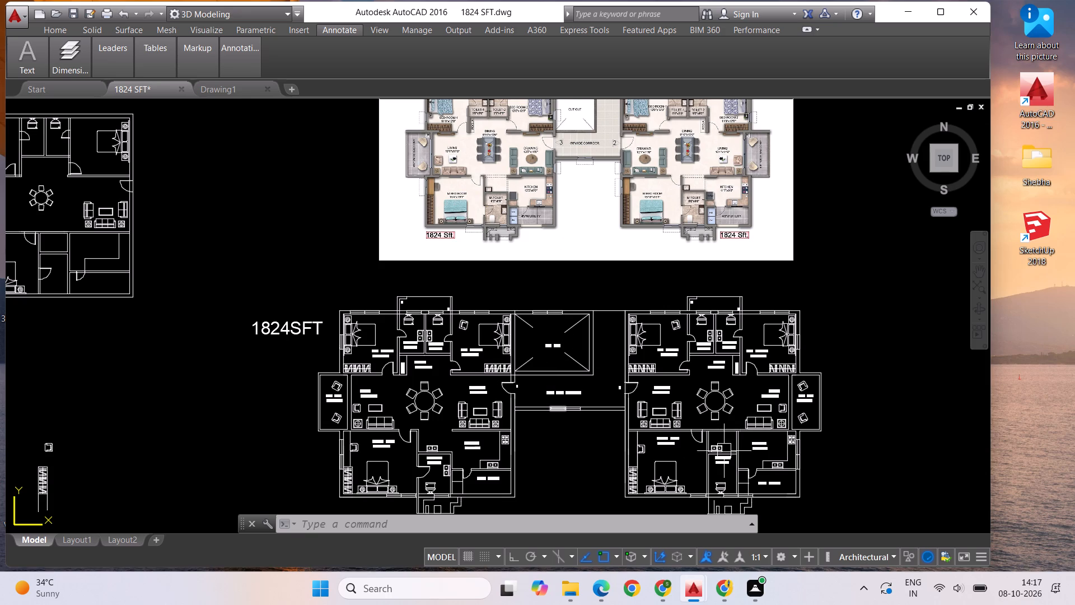
key(ctrl+s)
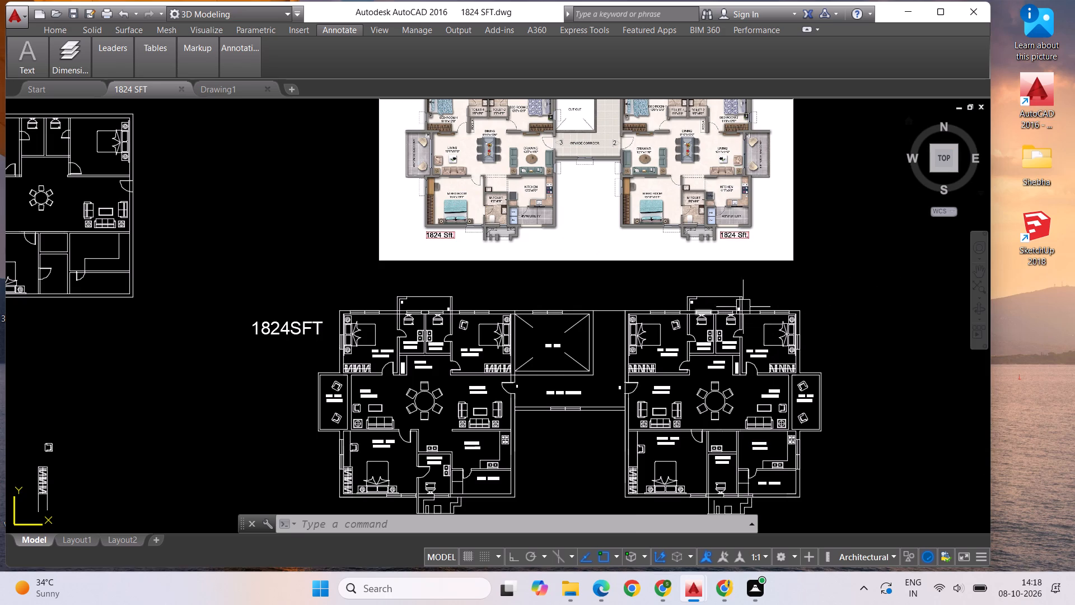
Copy the 1824SFT title text to the outer side of the right-hand apartment, beside its kitchen.
scroll(709, 250, down, 1)
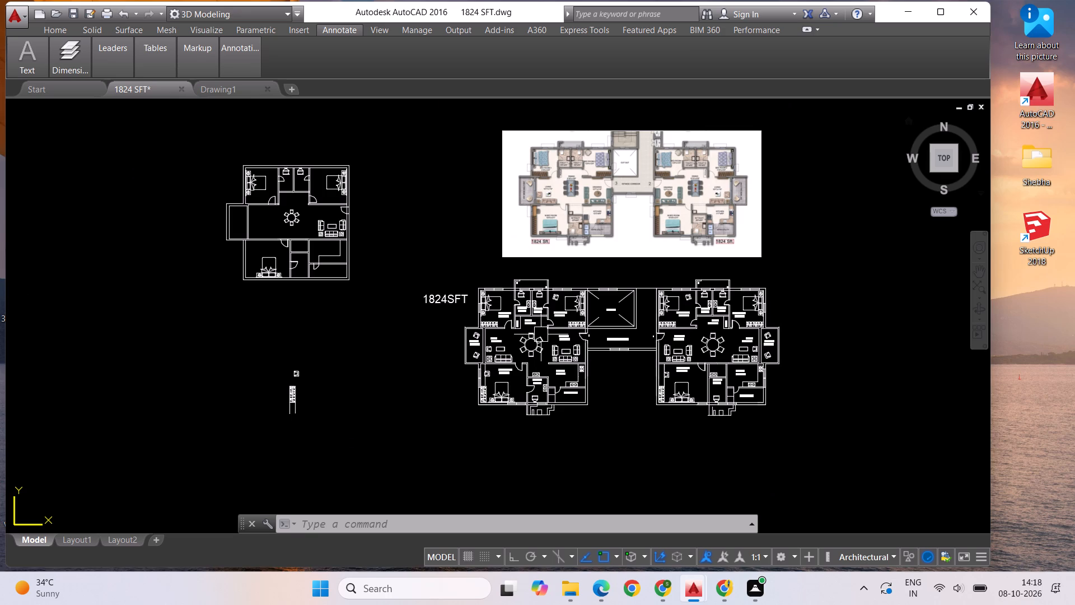
click(439, 299)
right_click(439, 299)
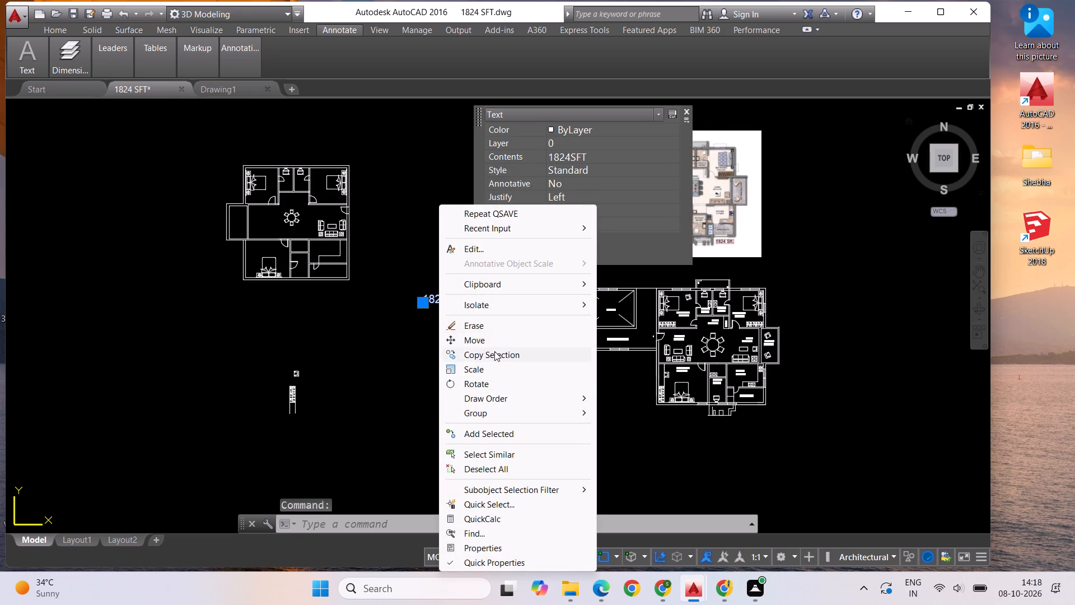
click(496, 355)
click(444, 295)
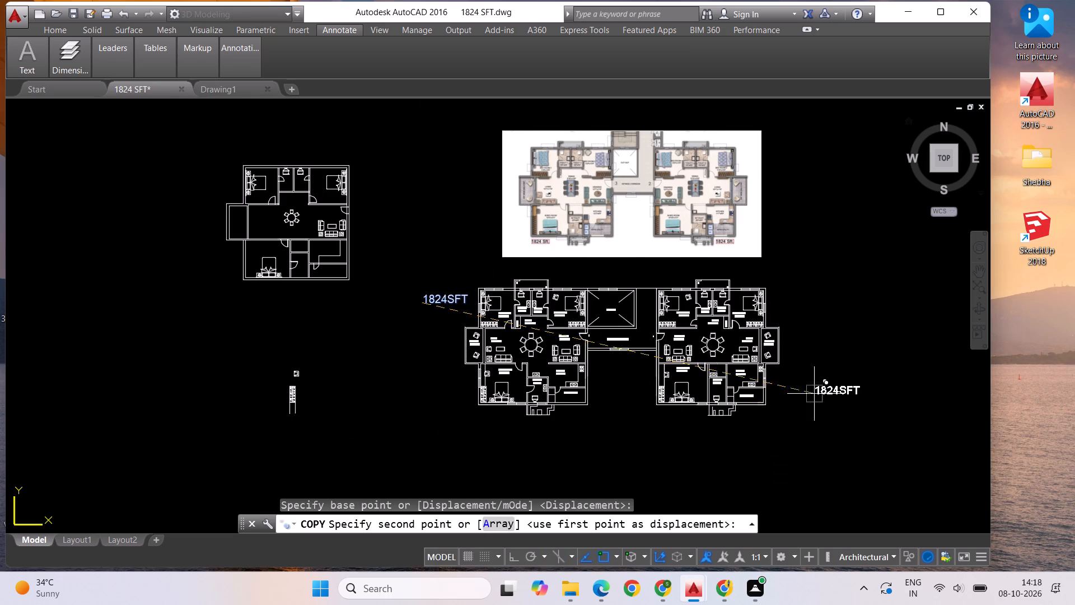
scroll(778, 389, up, 2)
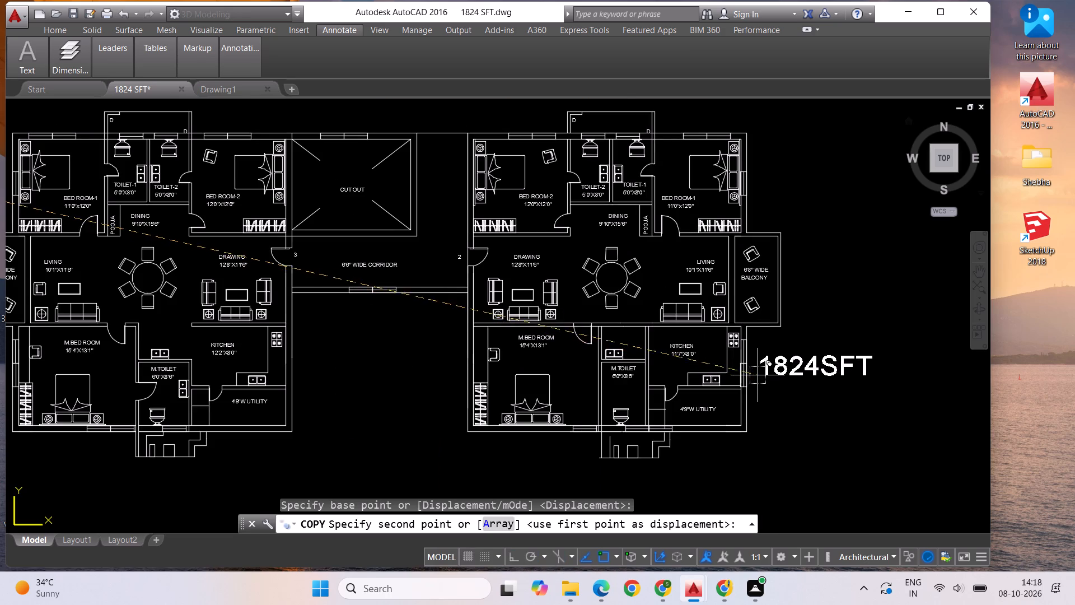
click(751, 360)
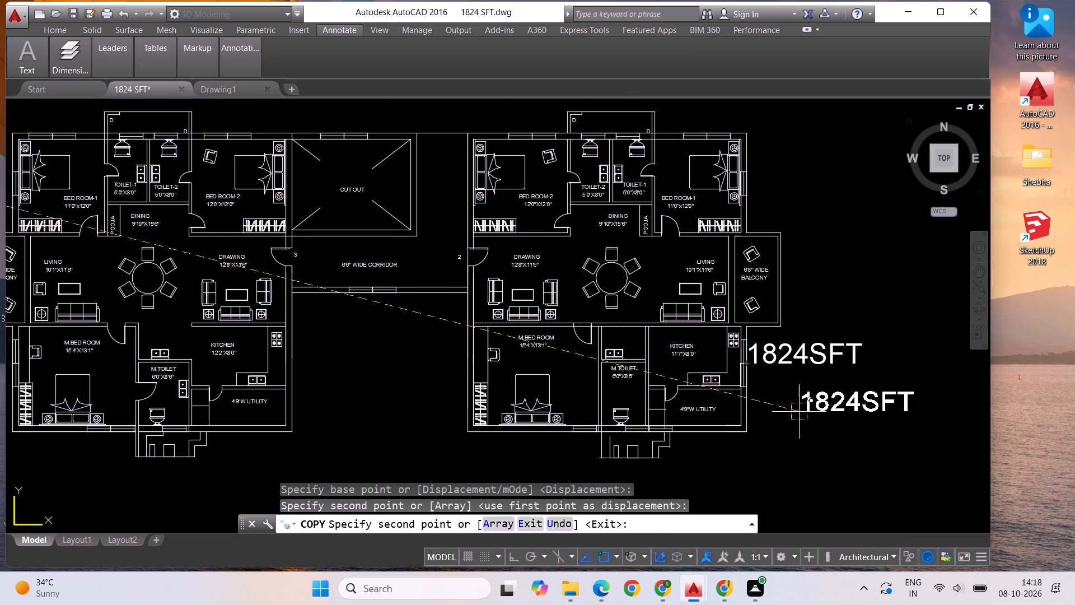
key(Escape)
Move the original 1824SFT title text below the left-hand apartment, under its master bedroom.
scroll(804, 409, down, 2)
click(445, 309)
right_click(445, 309)
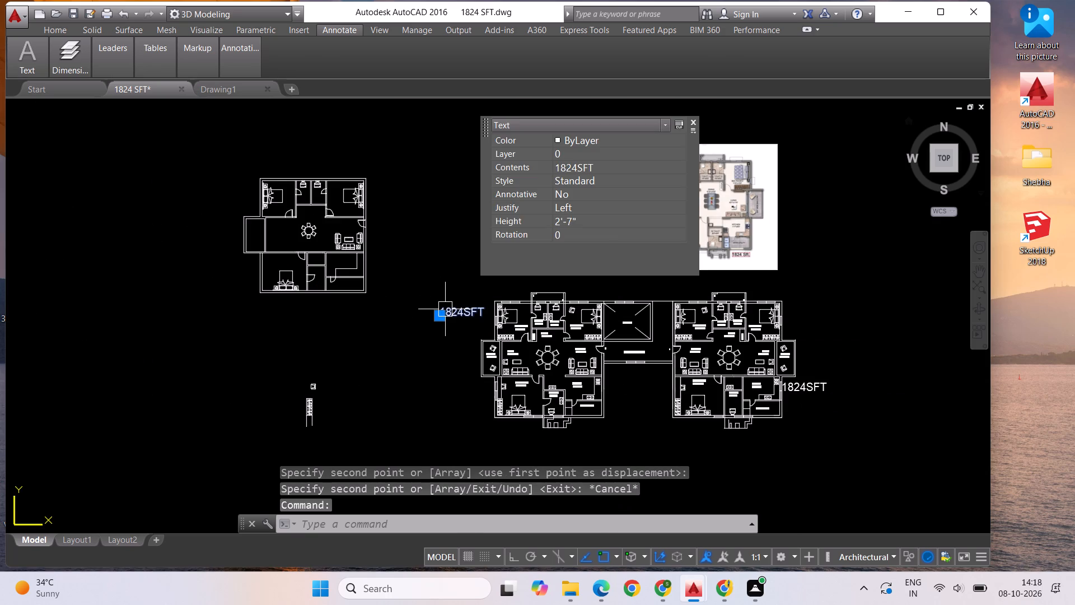
click(486, 341)
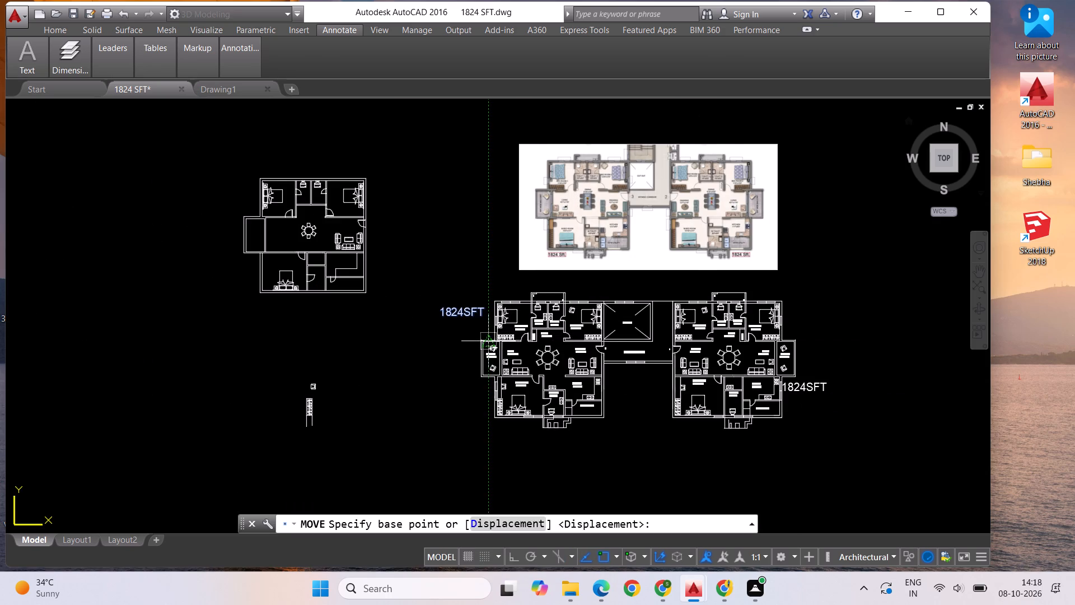
click(465, 308)
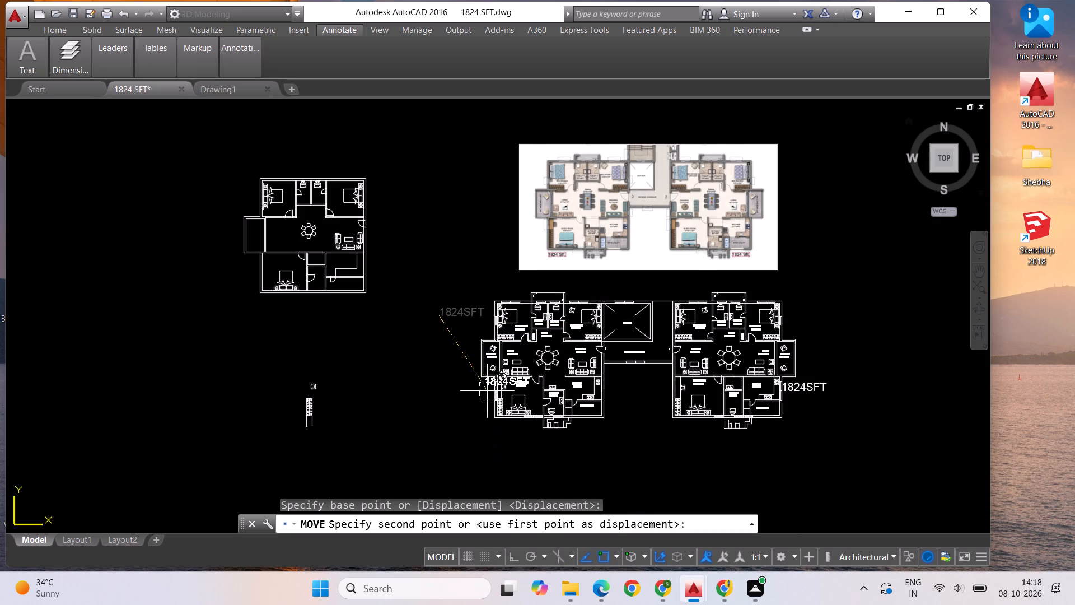
click(492, 435)
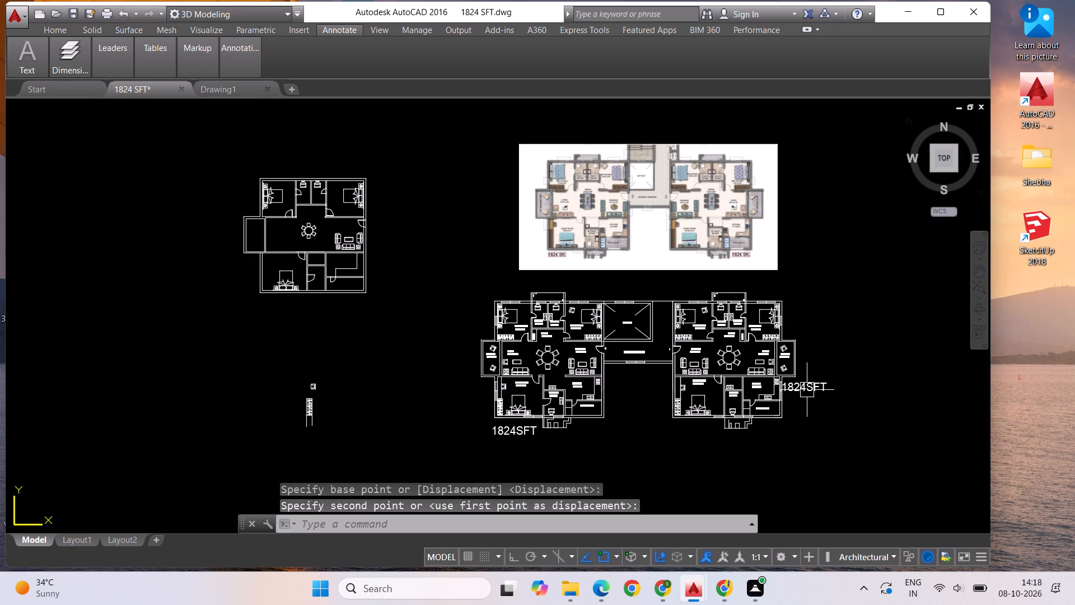
Move the copied 1824SFT title text below the right-hand apartment, under its utility and level with the left-hand title.
click(807, 390)
right_click(807, 390)
click(838, 157)
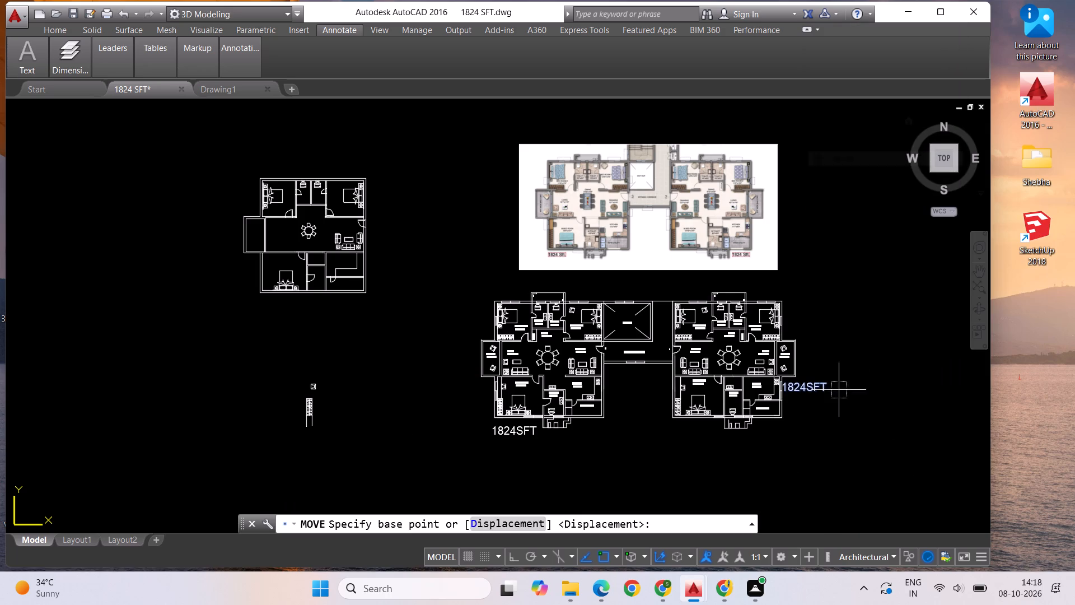
click(803, 392)
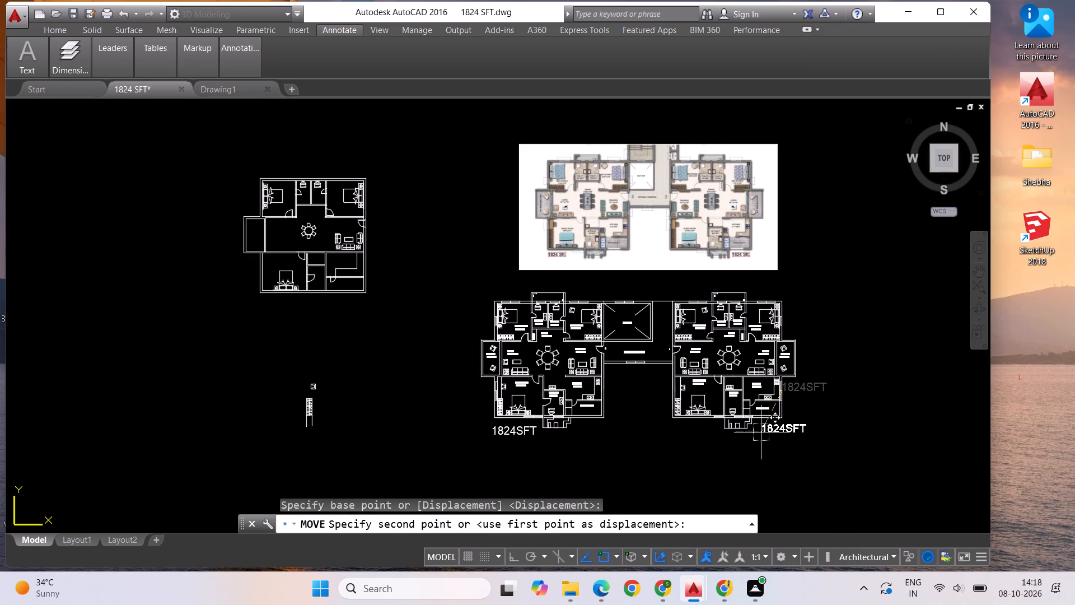
click(760, 432)
click(789, 429)
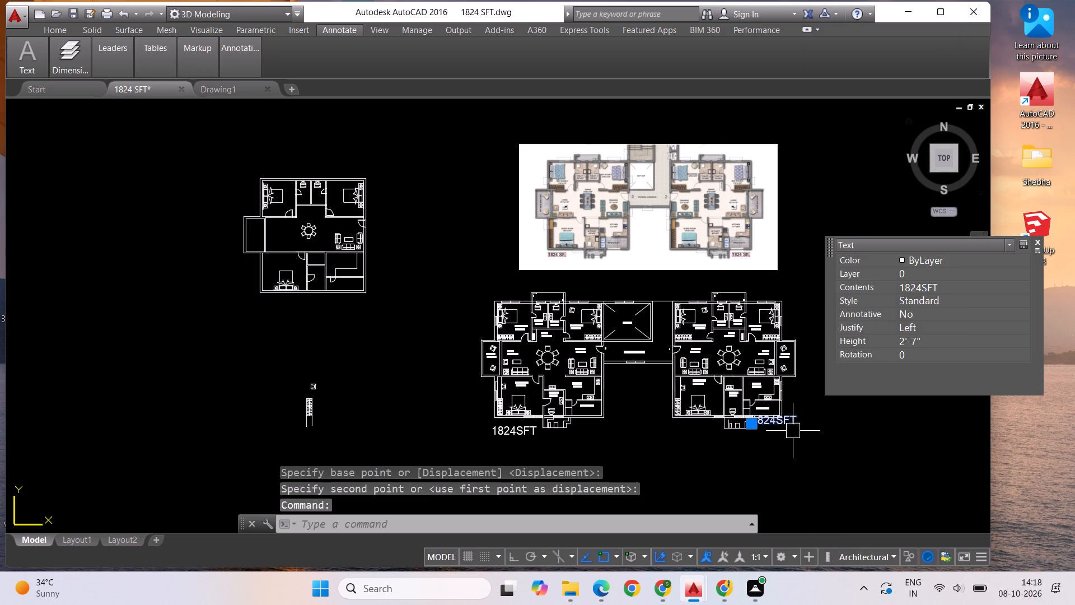
right_click(807, 435)
click(847, 204)
scroll(791, 427, up, 2)
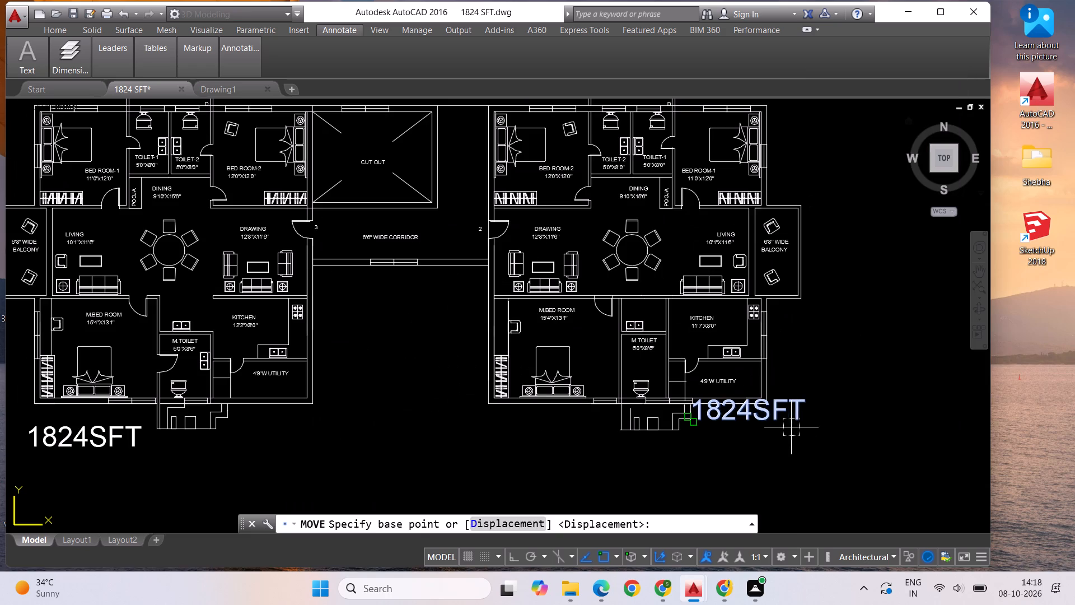
click(767, 413)
click(773, 436)
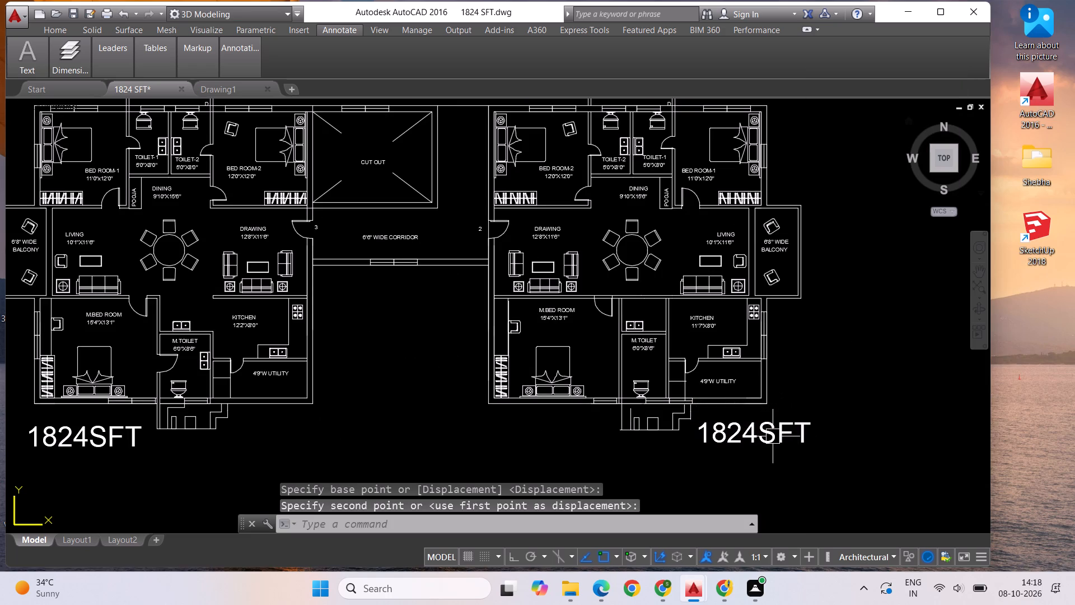
Save the 1824 SFT drawing.
scroll(716, 420, down, 1)
scroll(571, 409, down, 1)
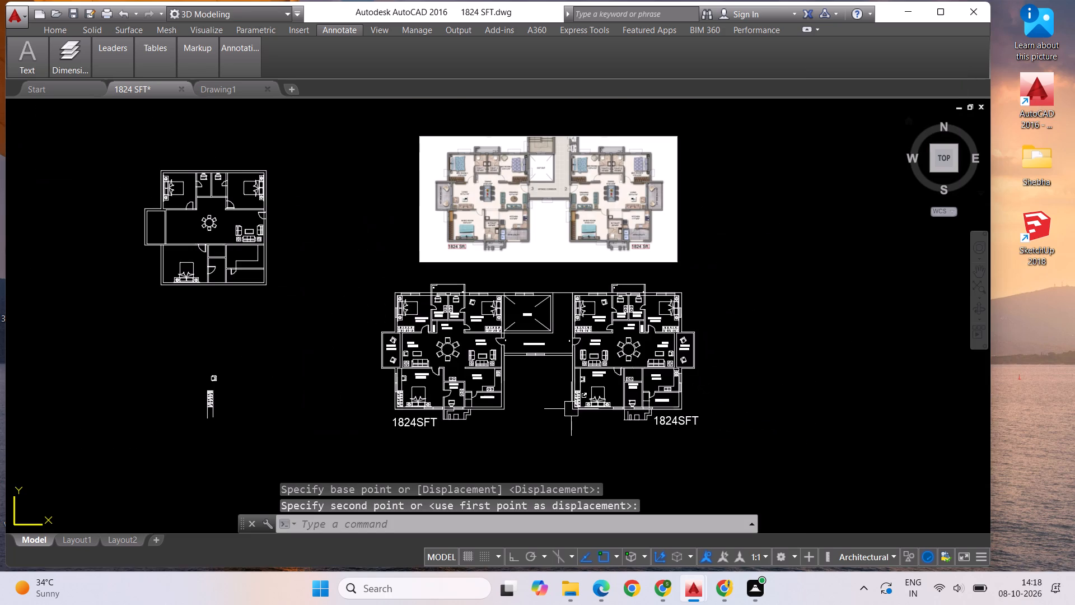
key(ctrl+s)
key(ctrl+s)
key(ctrl+s)
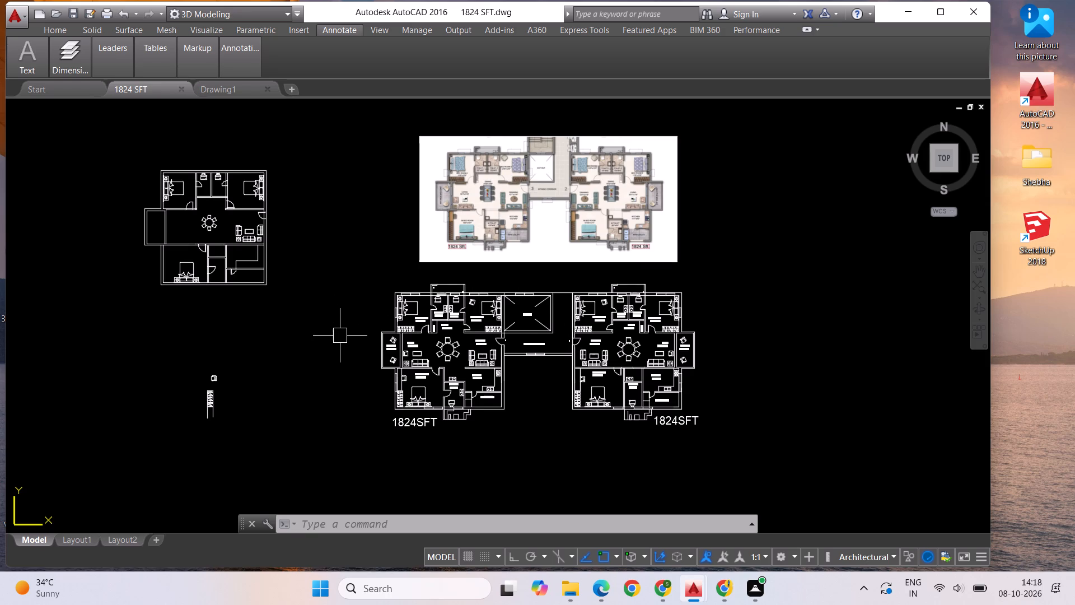
Scale up the unit number 3 by reference, beside the left-hand apartment's entrance door, to a text height of about 1'-1".
scroll(340, 337, up, 1)
scroll(518, 322, down, 1)
scroll(549, 215, up, 2)
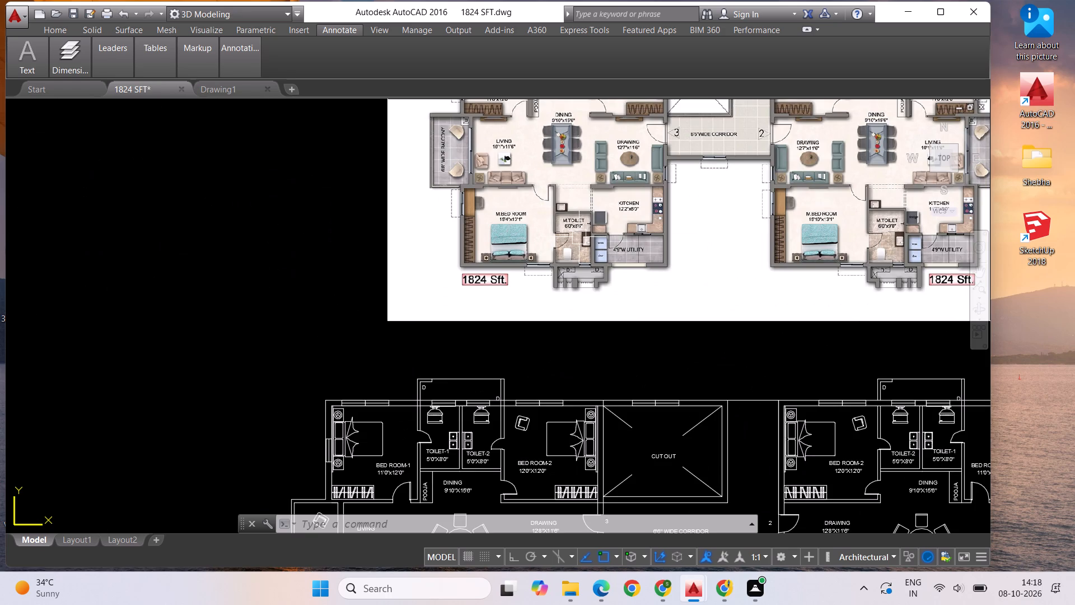
scroll(493, 236, down, 1)
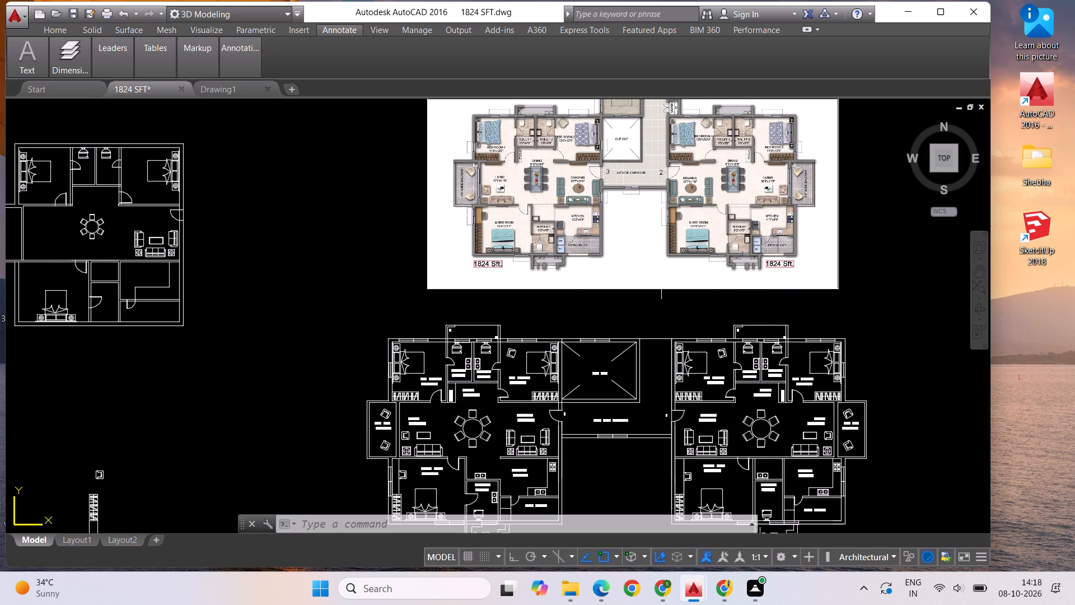
scroll(615, 210, down, 1)
scroll(652, 315, up, 1)
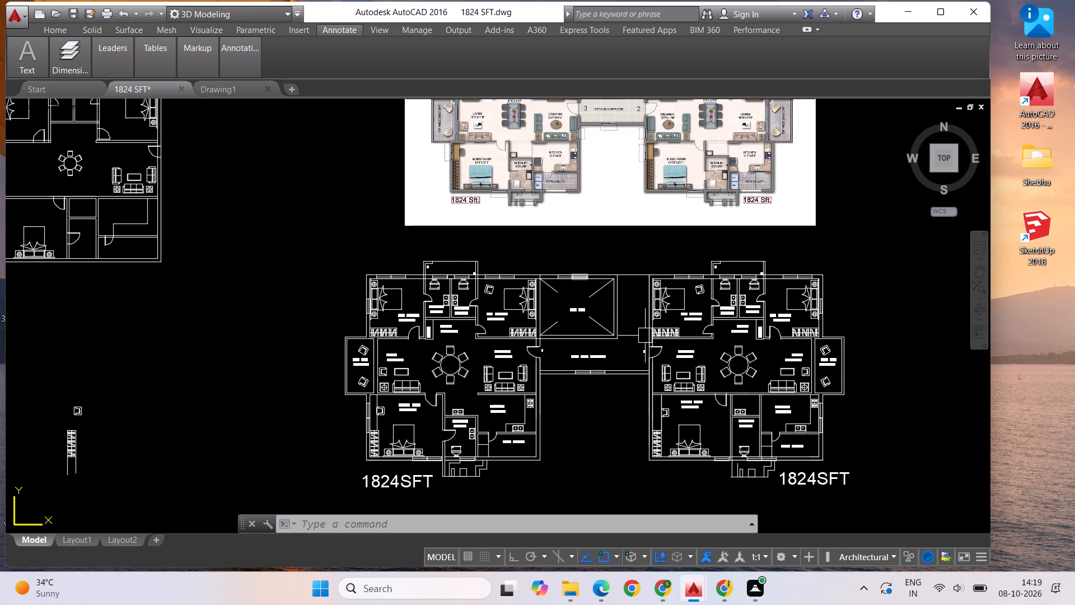
scroll(645, 337, up, 2)
click(387, 378)
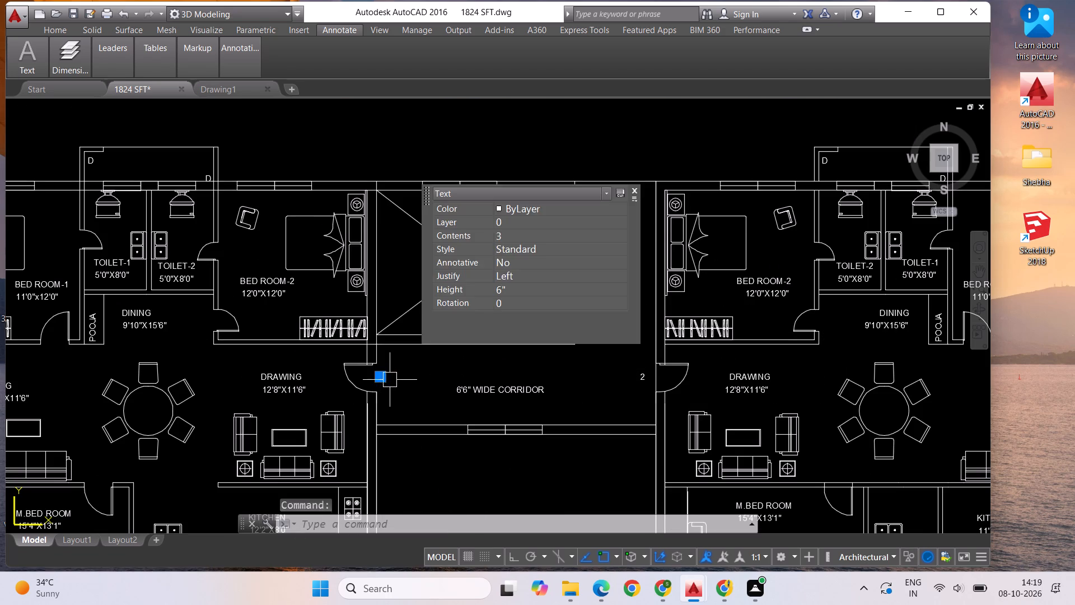
right_click(400, 393)
click(434, 190)
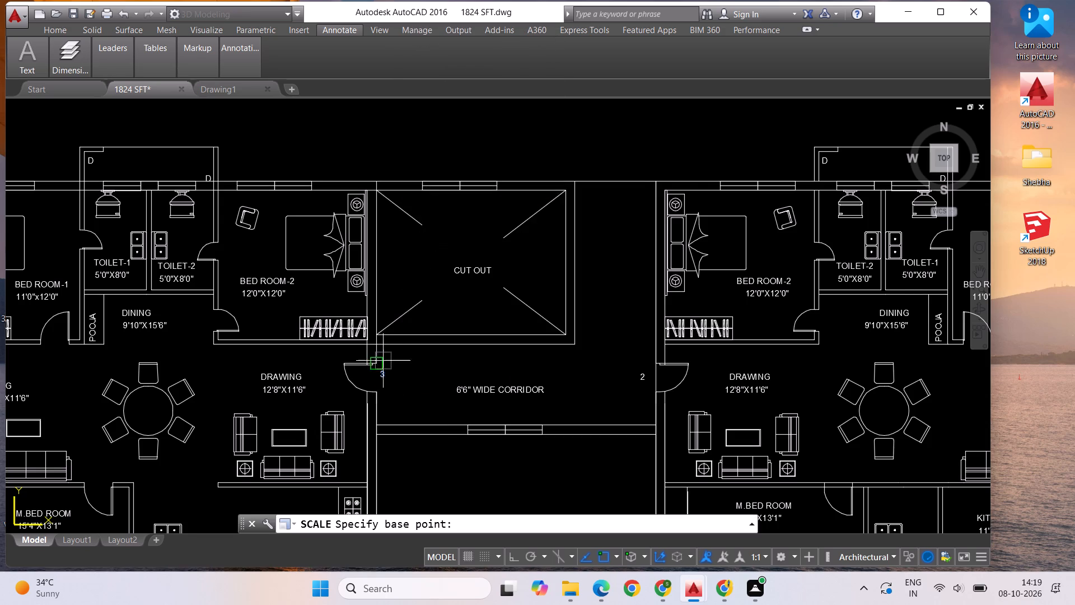
scroll(381, 366, up, 1)
click(384, 387)
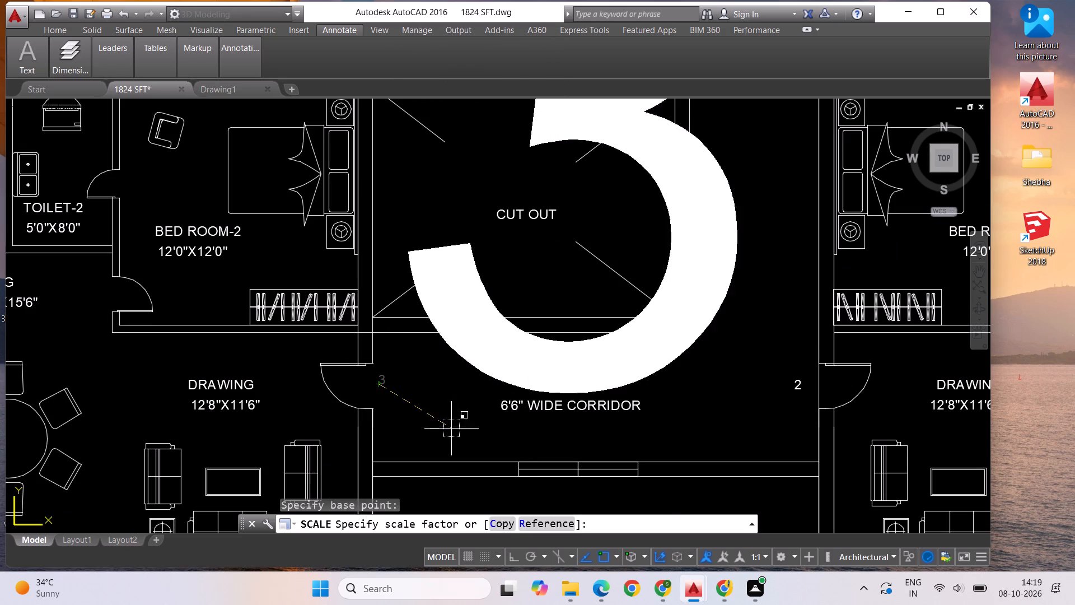
click(550, 519)
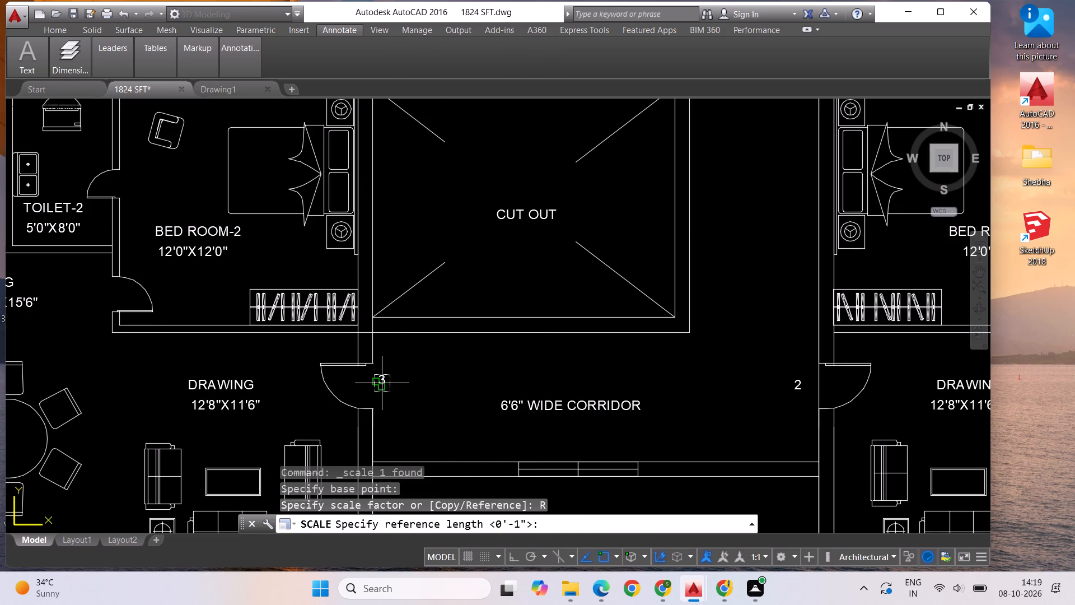
click(382, 383)
scroll(382, 381, up, 2)
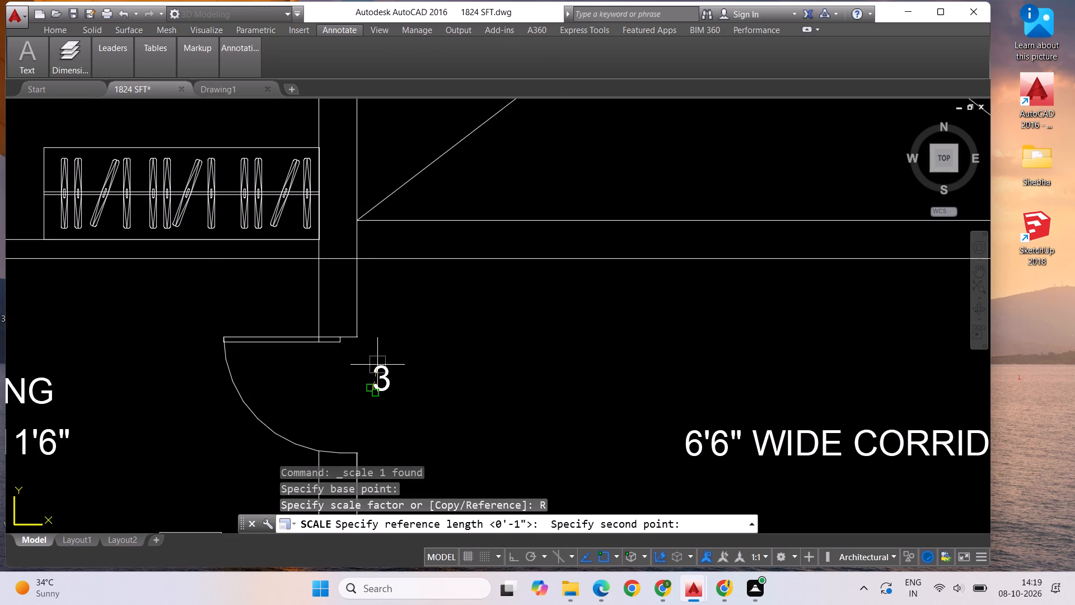
click(373, 370)
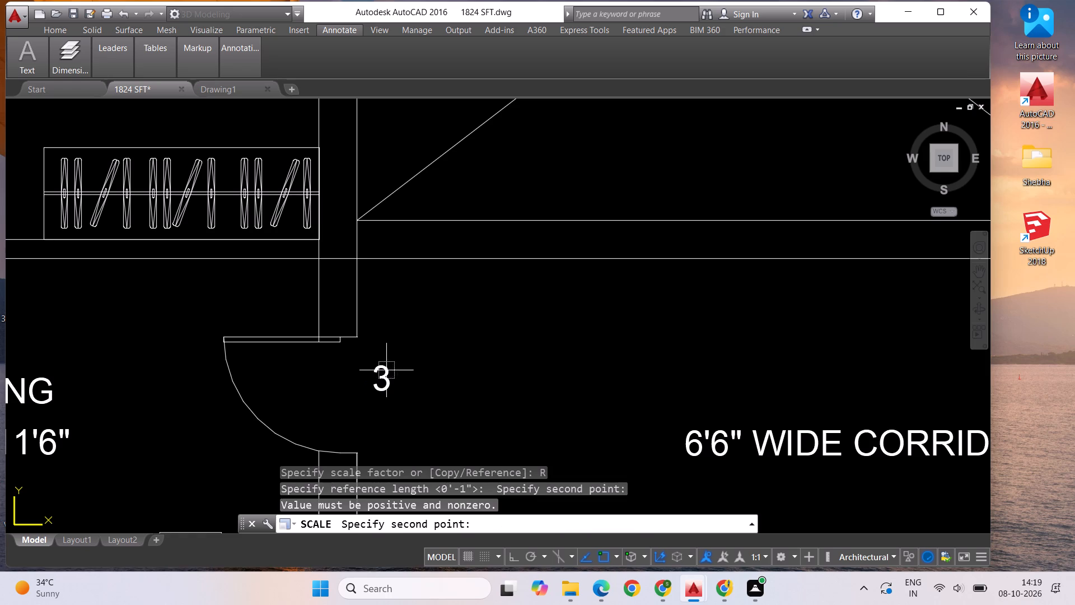
scroll(376, 375, up, 2)
click(369, 369)
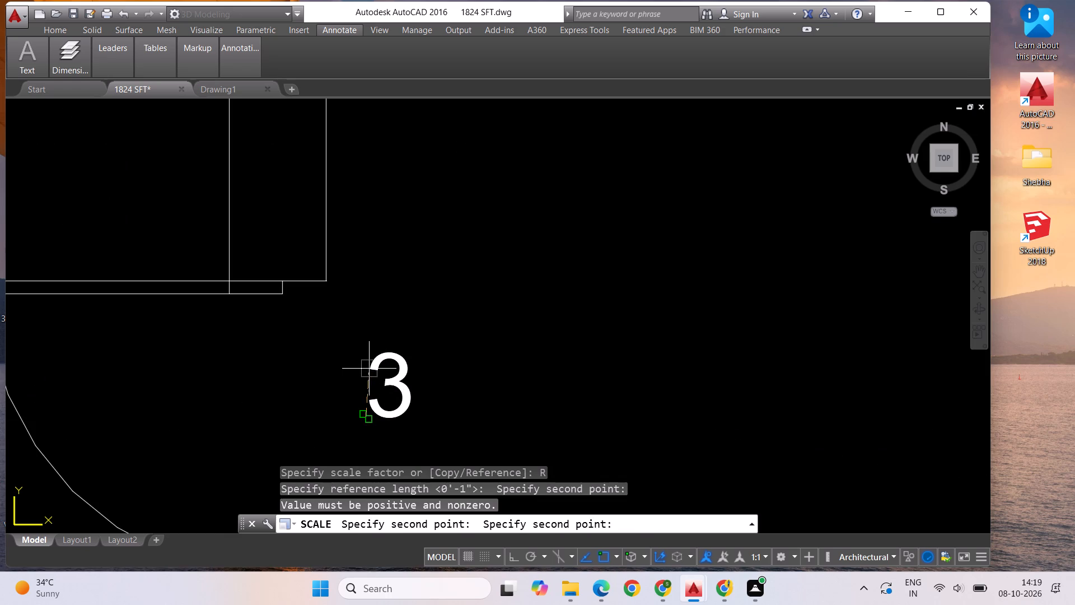
click(373, 369)
click(400, 361)
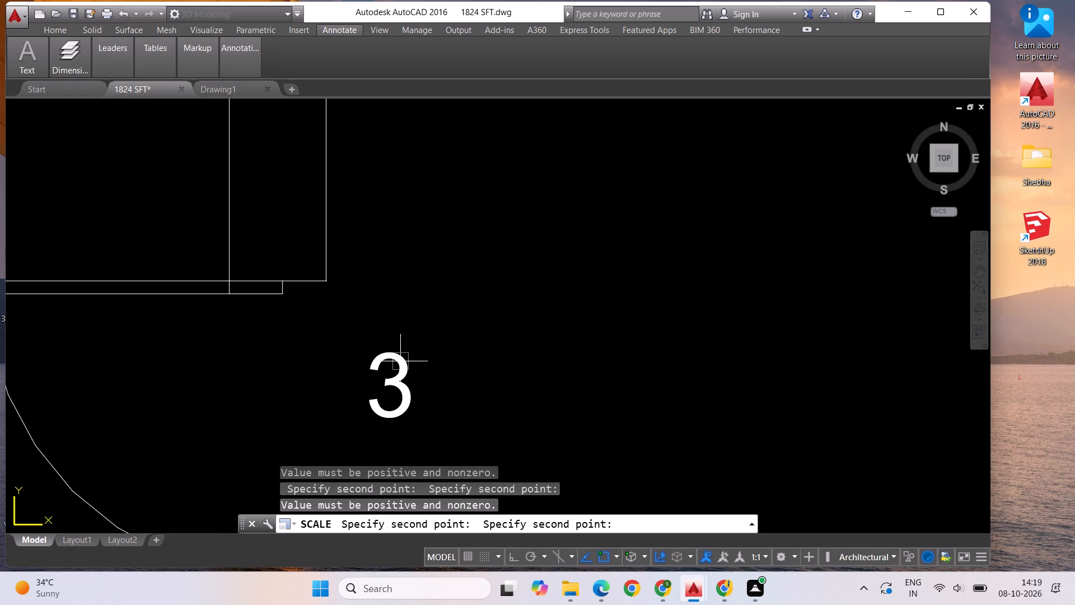
scroll(389, 420, up, 3)
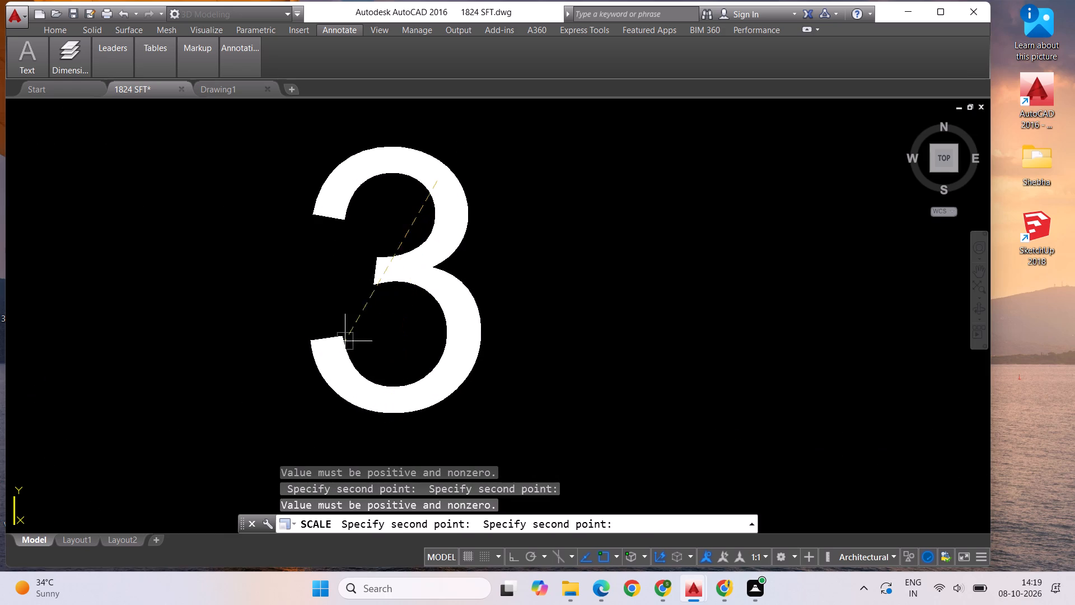
click(340, 338)
scroll(438, 319, down, 2)
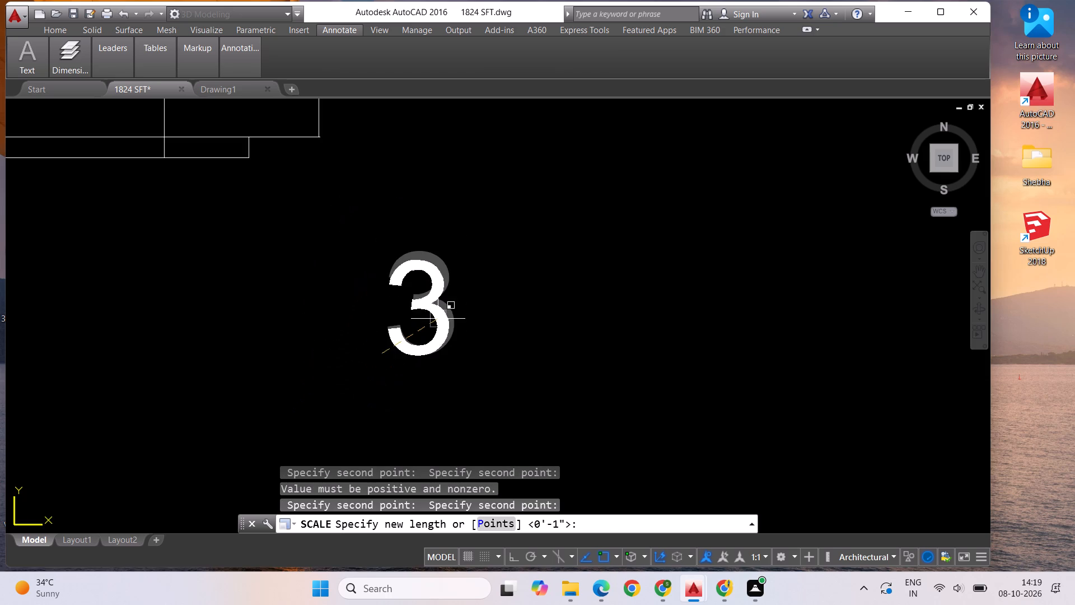
scroll(438, 319, down, 4)
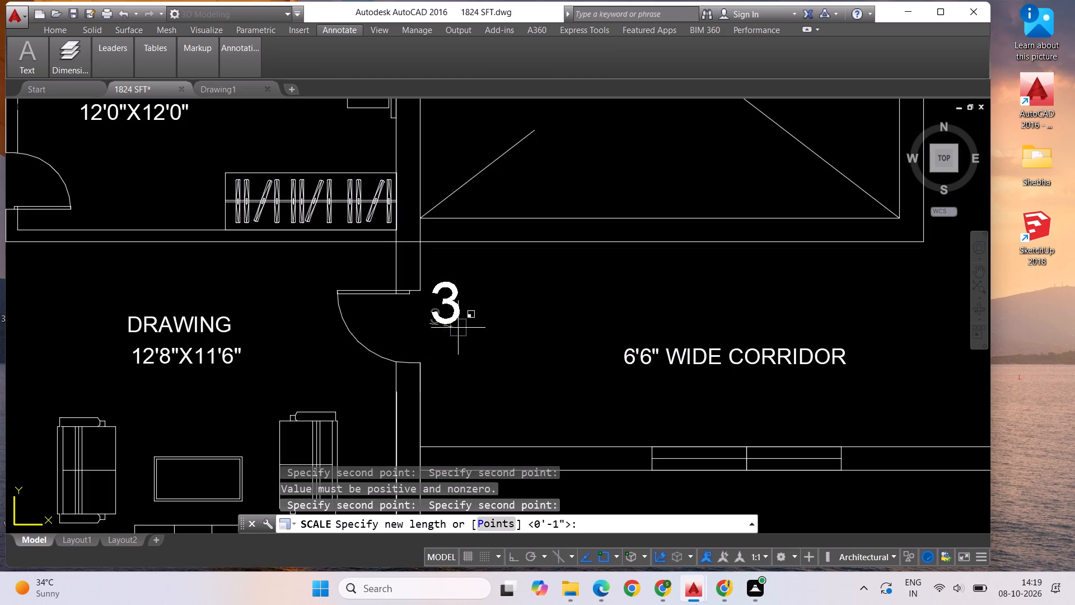
click(451, 335)
Move the enlarged number 3 down and slightly into the corridor, level with the middle of the left-hand entrance door opening.
scroll(454, 350, down, 2)
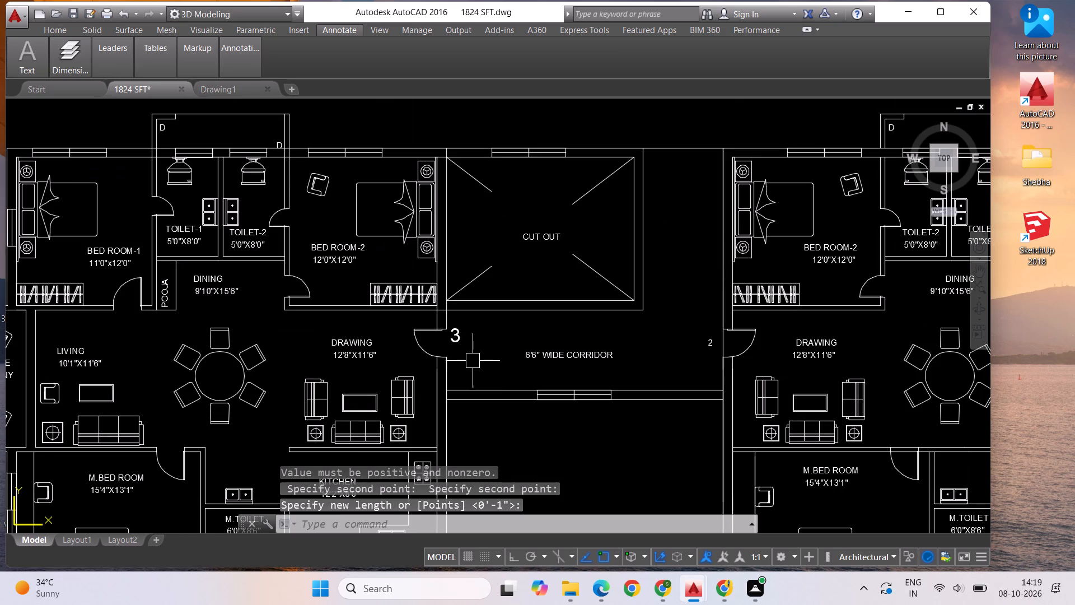
scroll(446, 357, down, 2)
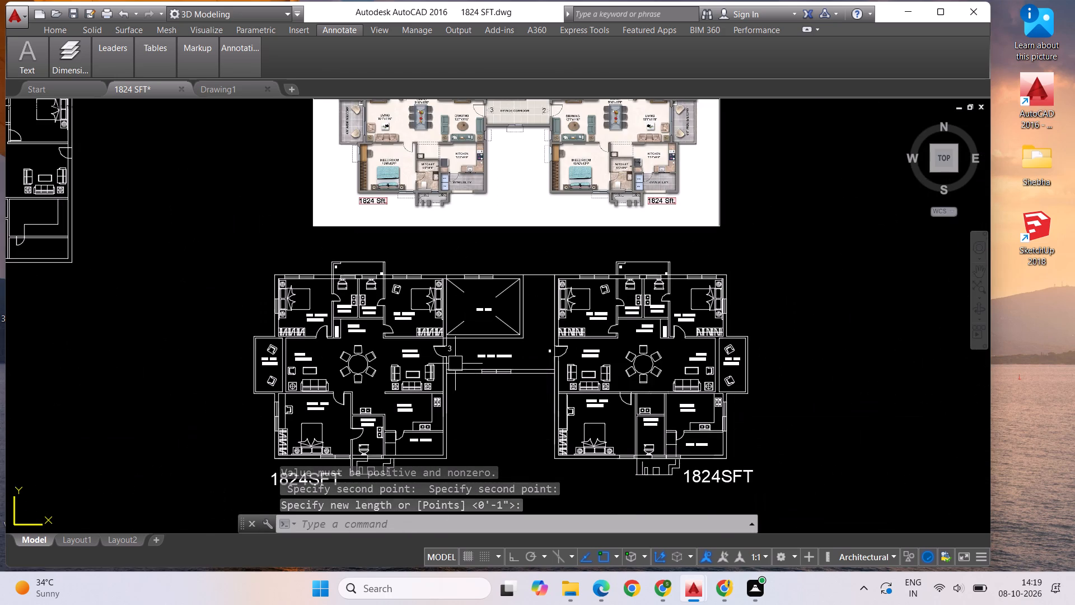
scroll(480, 349, up, 1)
click(435, 356)
right_click(435, 356)
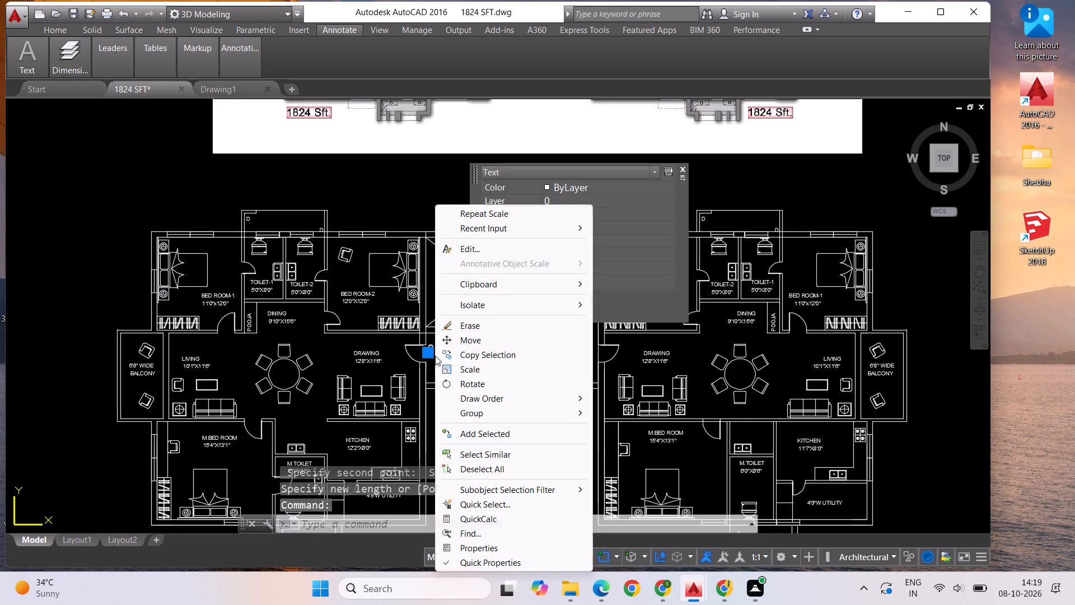
click(465, 341)
scroll(423, 363, up, 3)
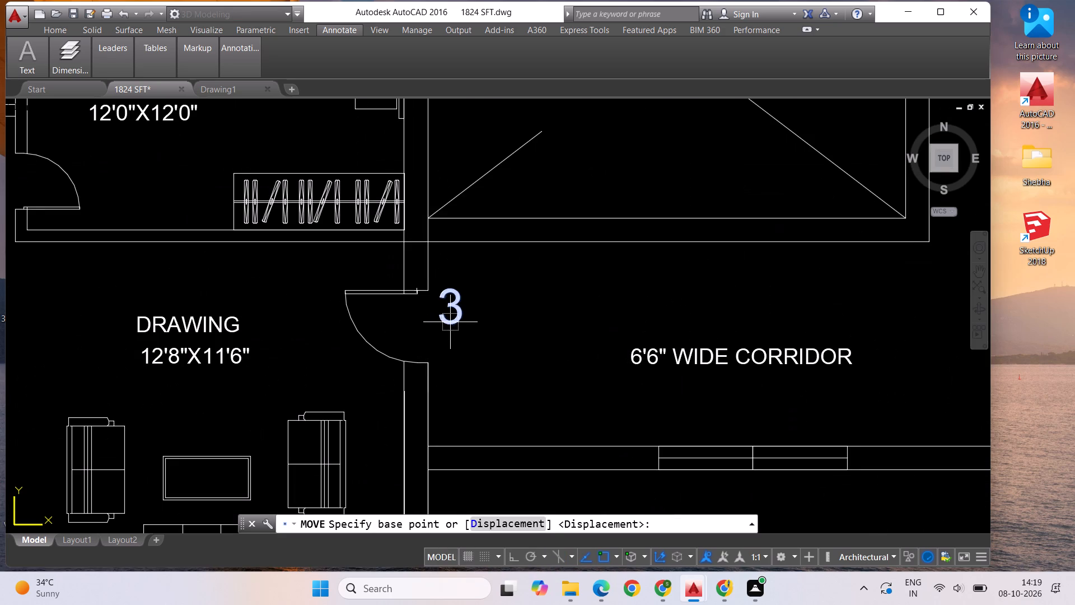
click(450, 322)
click(454, 342)
click(450, 324)
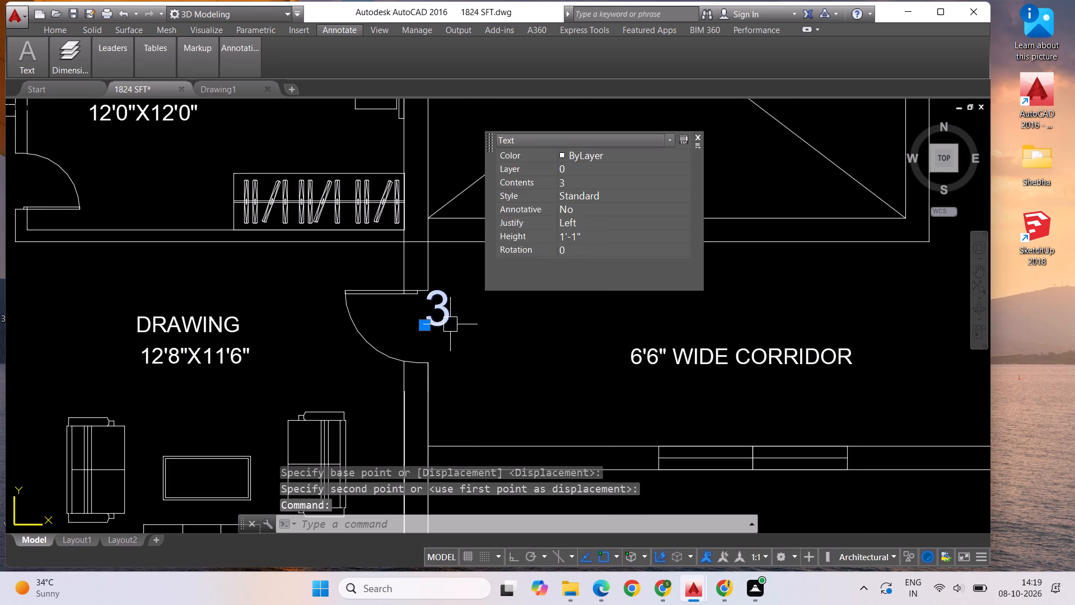
right_click(450, 324)
click(471, 342)
click(435, 320)
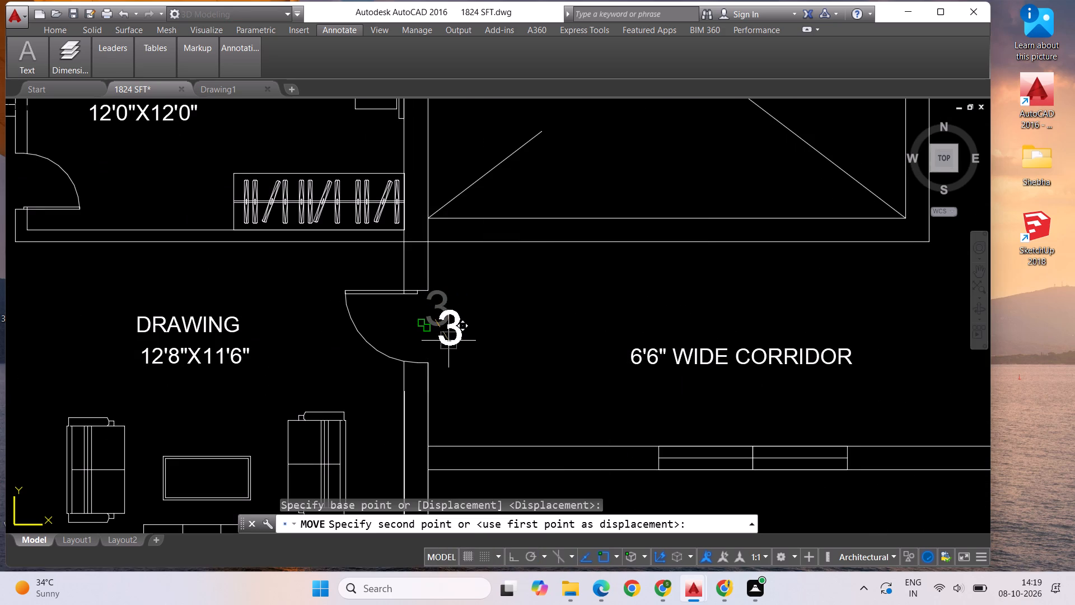
click(450, 341)
click(434, 328)
right_click(433, 328)
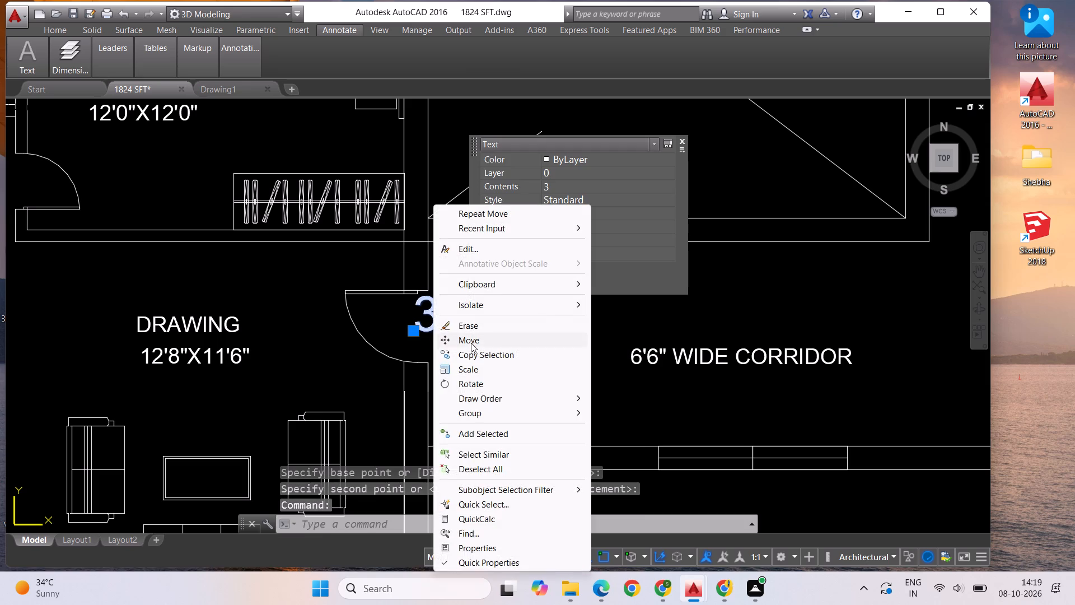
click(471, 343)
click(424, 322)
click(457, 339)
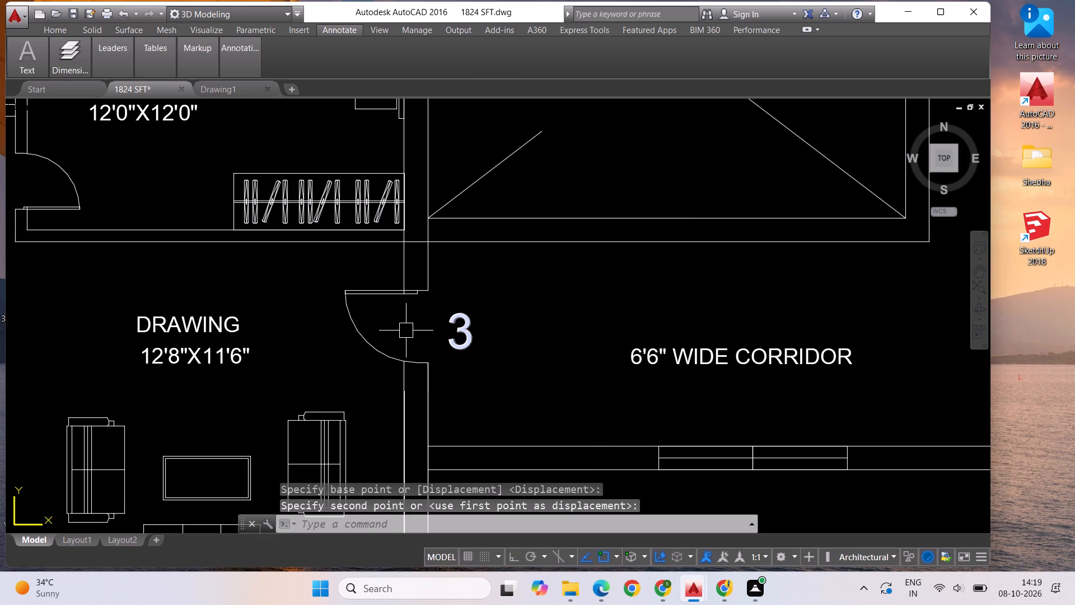
Delete the small number 2 beside the right-hand apartment's entrance door.
scroll(400, 328, down, 1)
scroll(352, 336, down, 1)
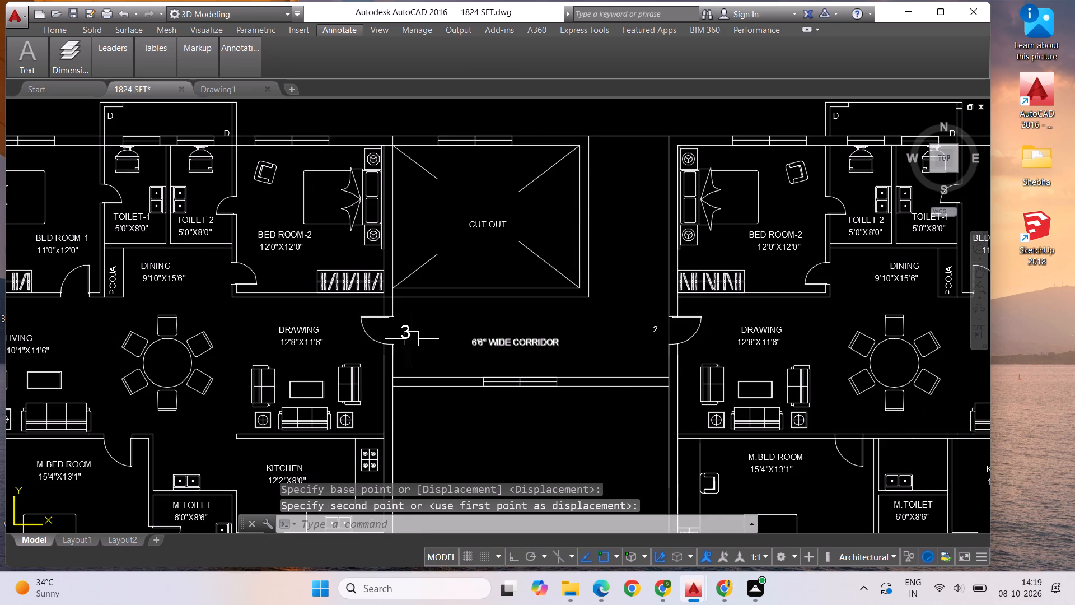
scroll(404, 338, down, 1)
scroll(539, 341, up, 1)
click(572, 331)
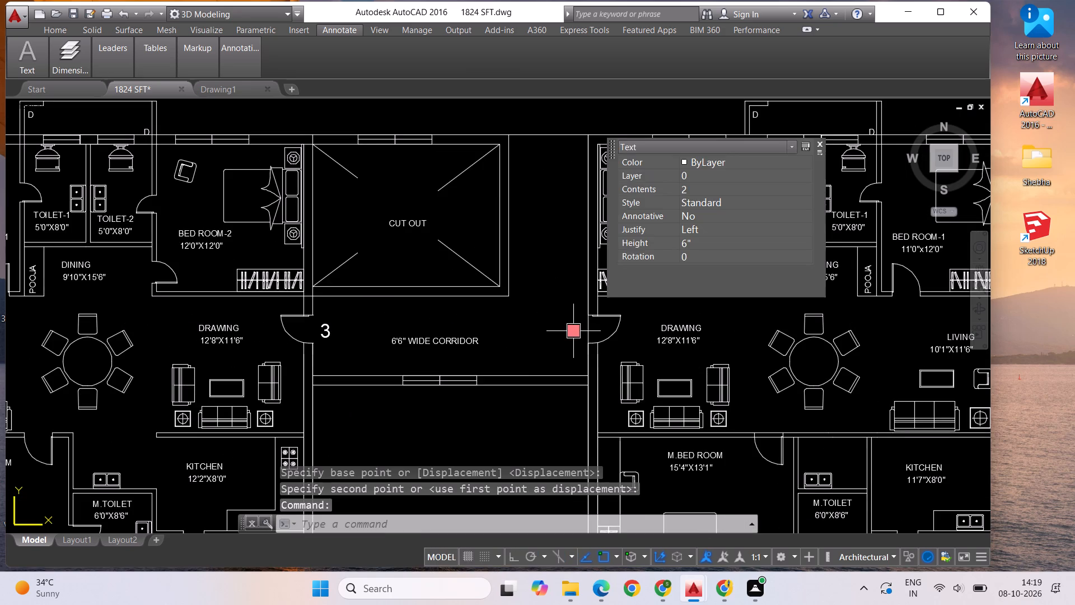
key(Delete)
Copy the enlarged number 3 horizontally across the corridor to the right-hand apartment's entrance door.
click(325, 329)
right_click(325, 329)
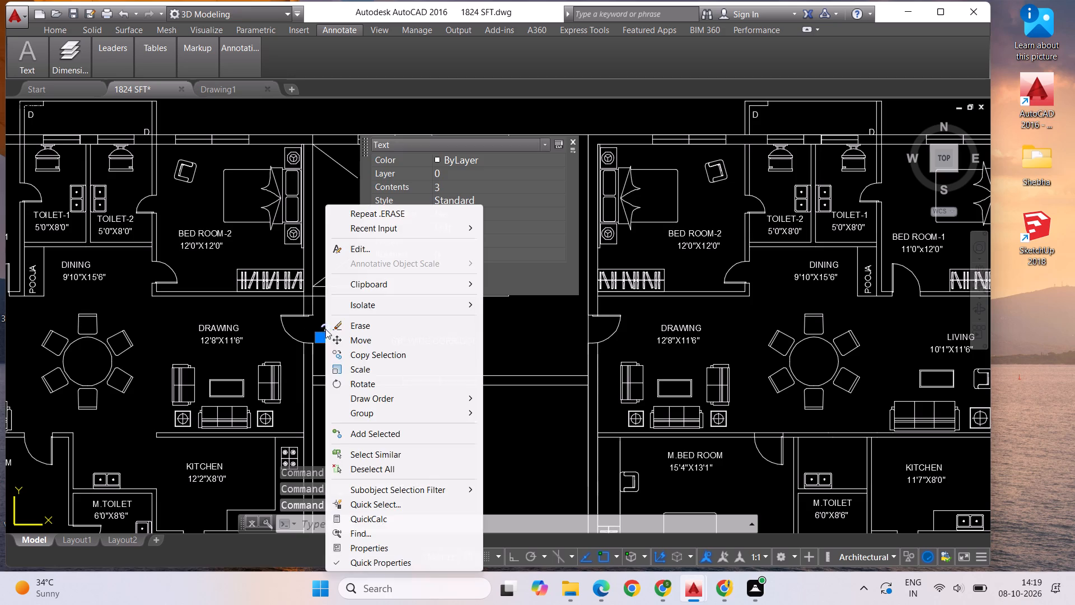
click(384, 353)
click(322, 333)
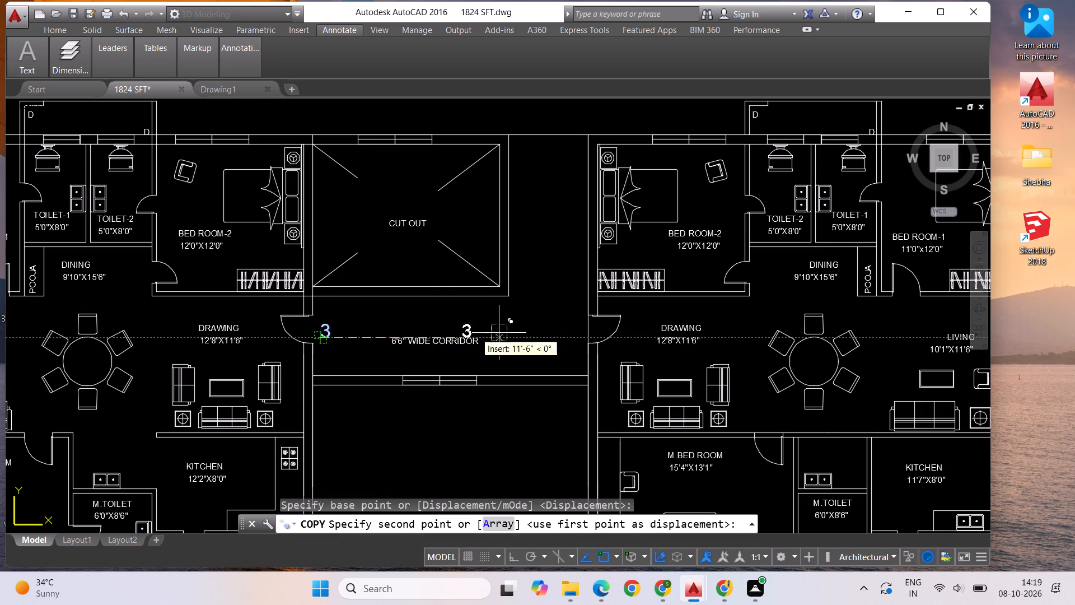
click(564, 337)
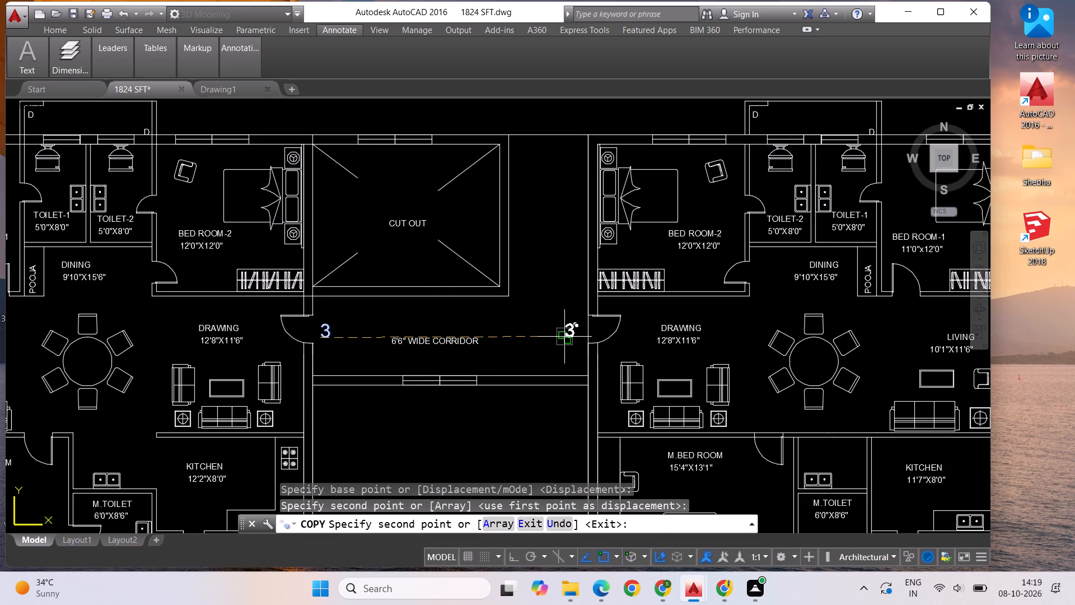
key(Escape)
Change the copied unit number beside the right-hand apartment's entrance door to 2.
click(560, 338)
right_click(560, 338)
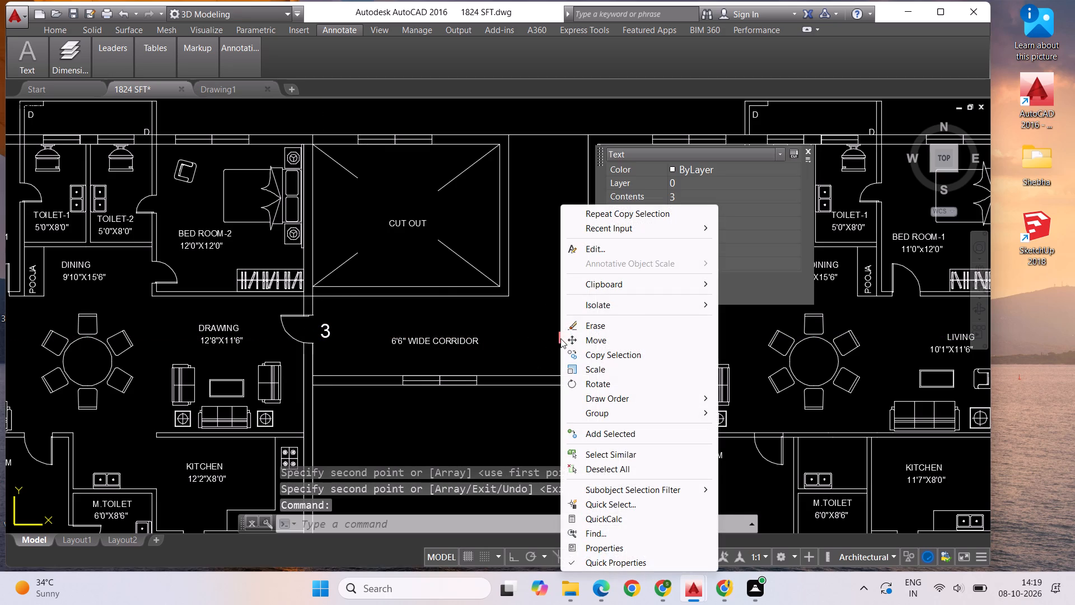
click(591, 248)
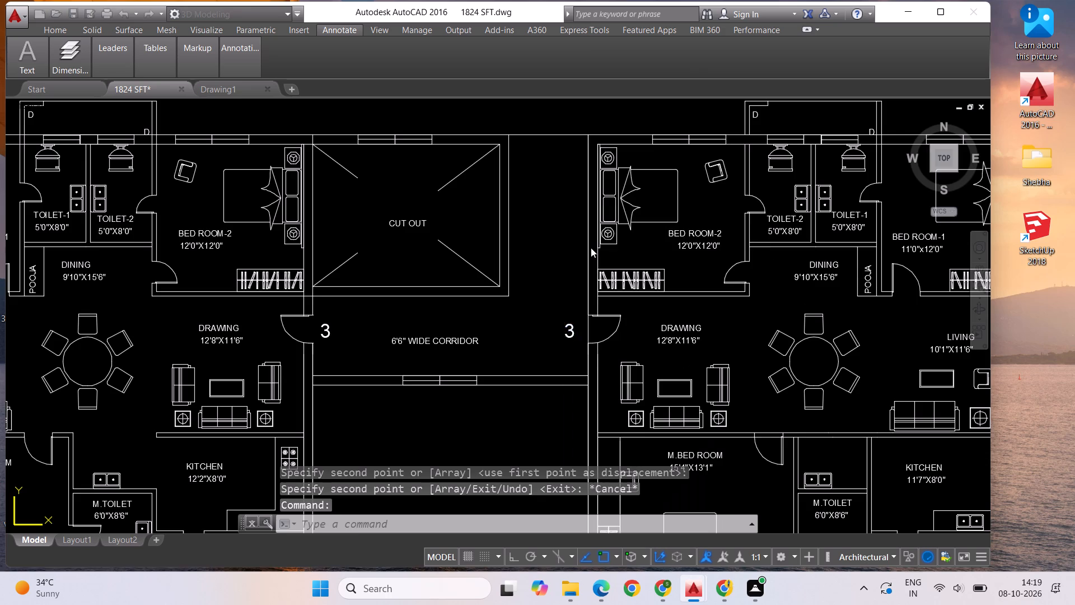
key(BackSpace)
key(2)
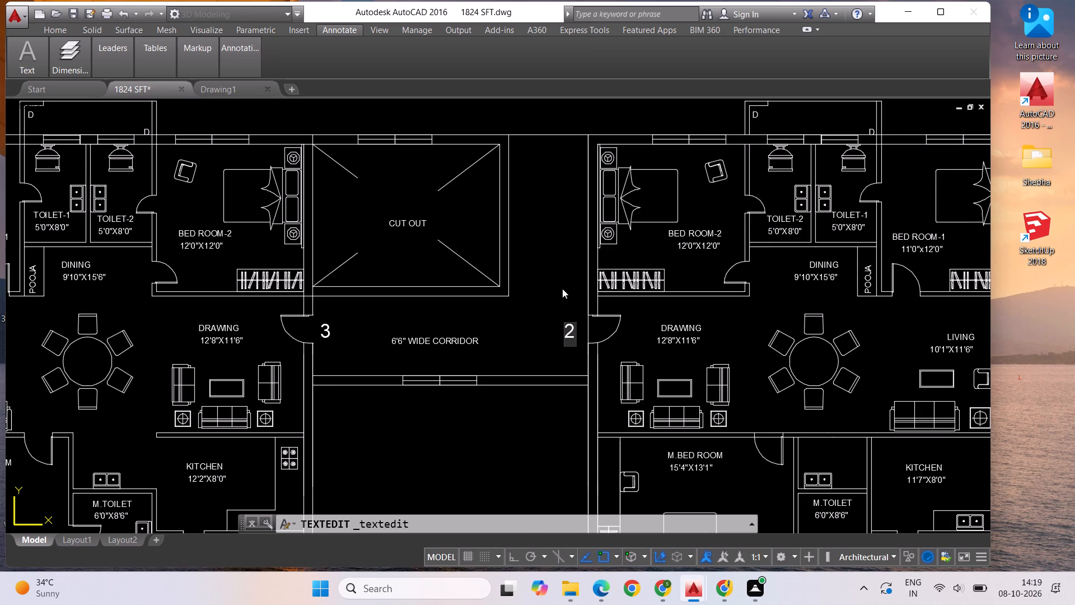
click(559, 288)
Save the drawing.
scroll(510, 315, down, 3)
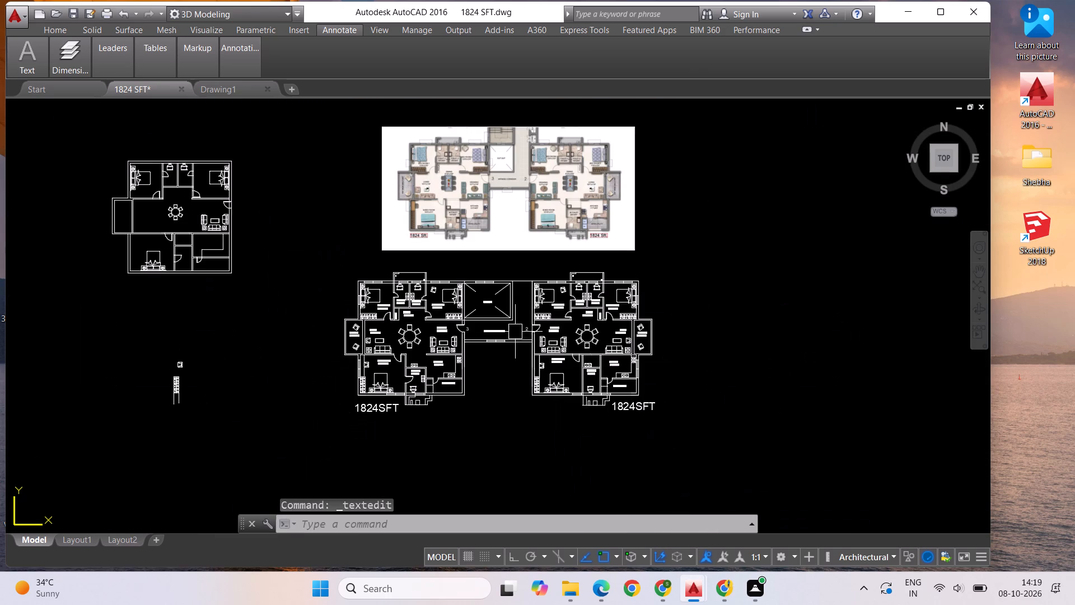
key(ctrl+s)
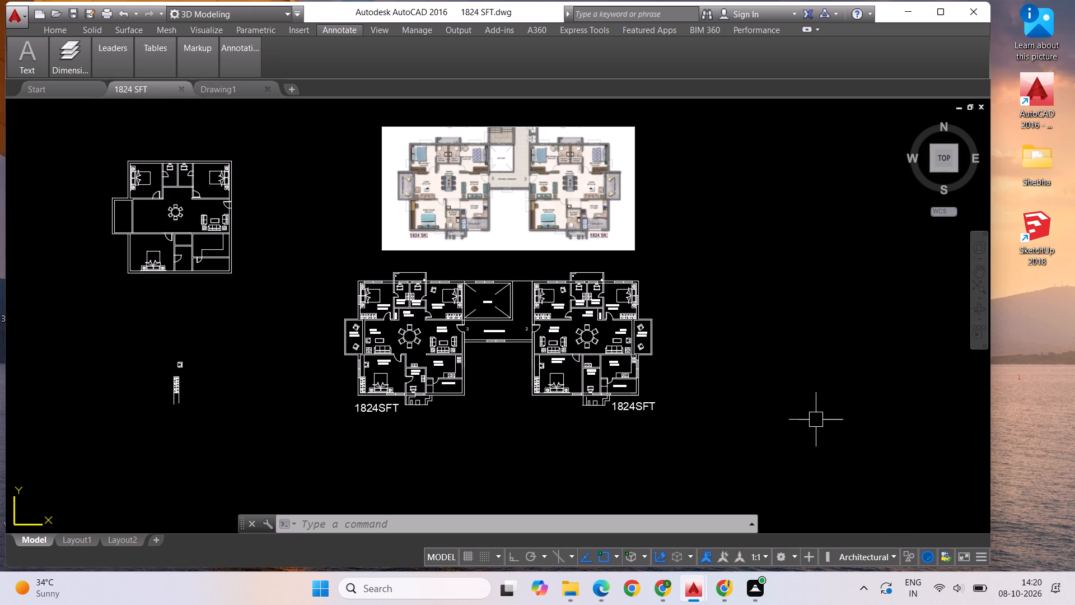
key(Escape)
Examine the reference image's lower rooms, around the master toilet and kitchen, against the drawn apartments plan.
scroll(696, 380, down, 1)
scroll(575, 338, up, 1)
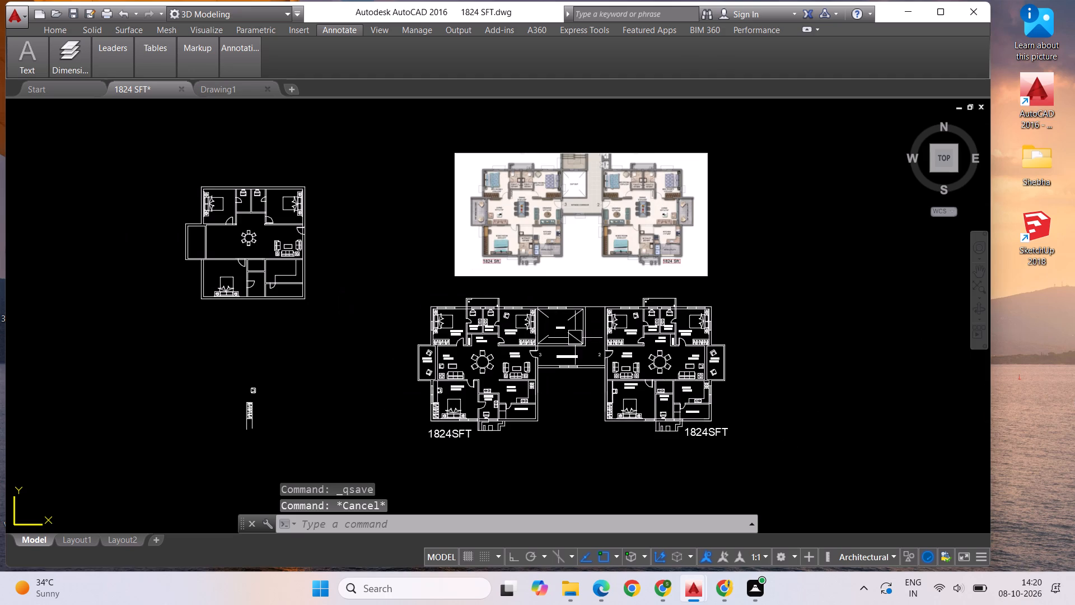
scroll(582, 230, up, 2)
scroll(571, 210, down, 1)
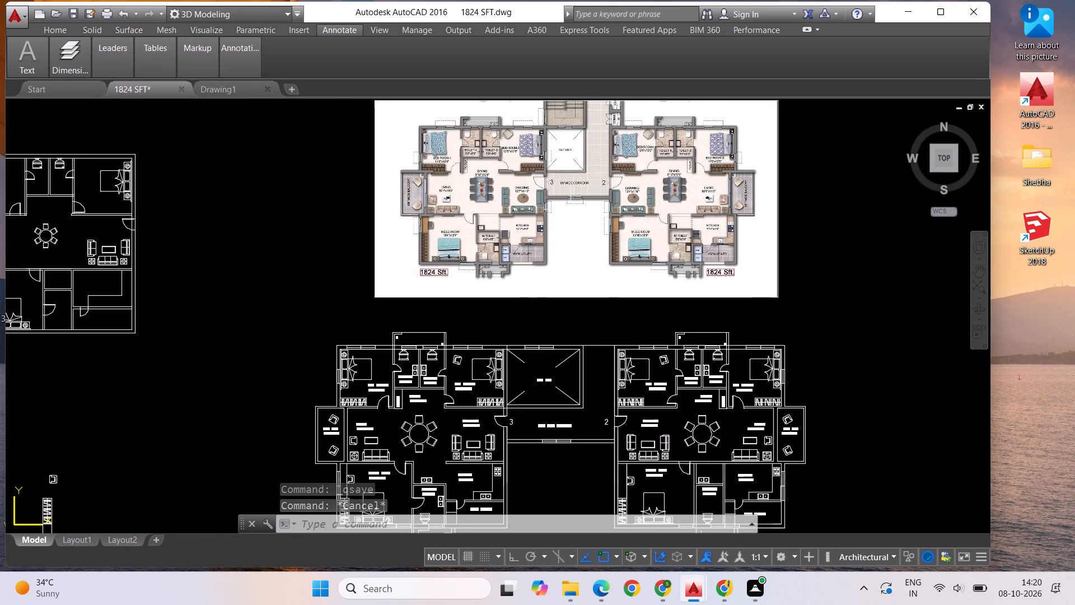
scroll(508, 244, up, 1)
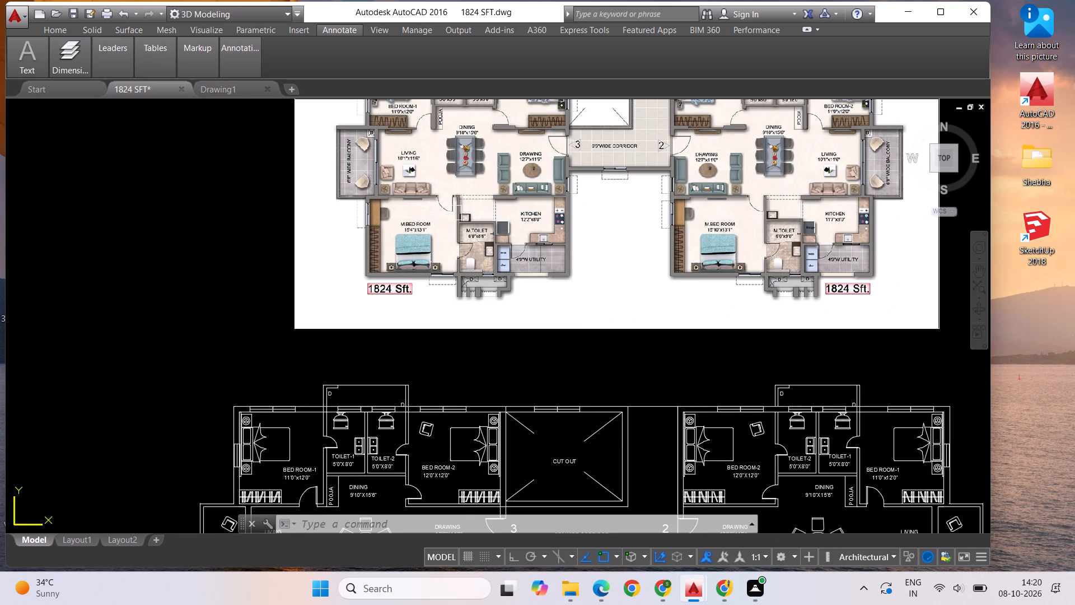
scroll(474, 214, down, 1)
scroll(475, 215, up, 2)
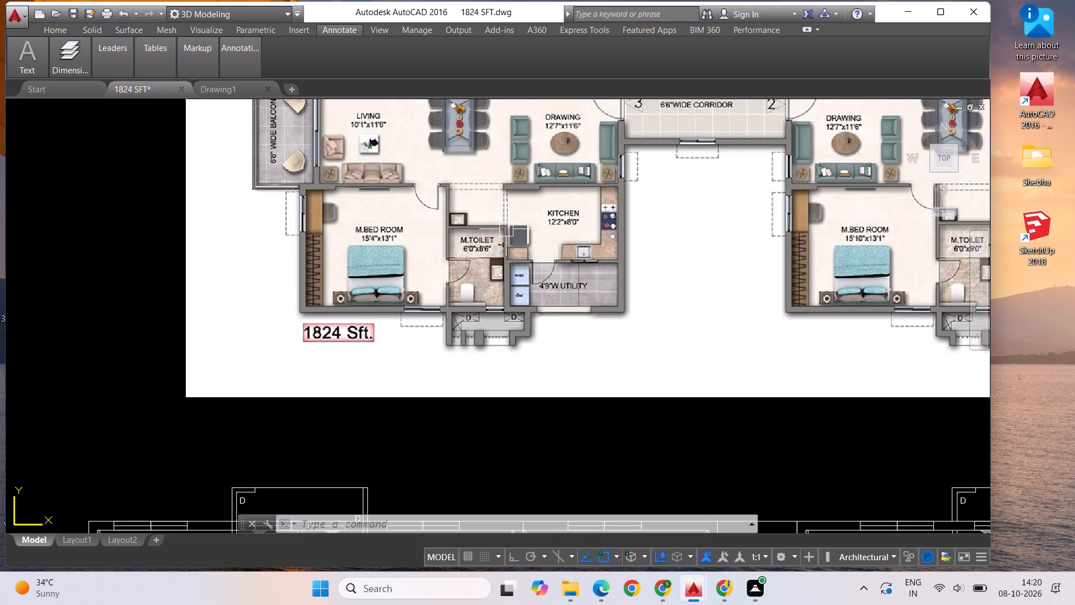
scroll(485, 195, down, 1)
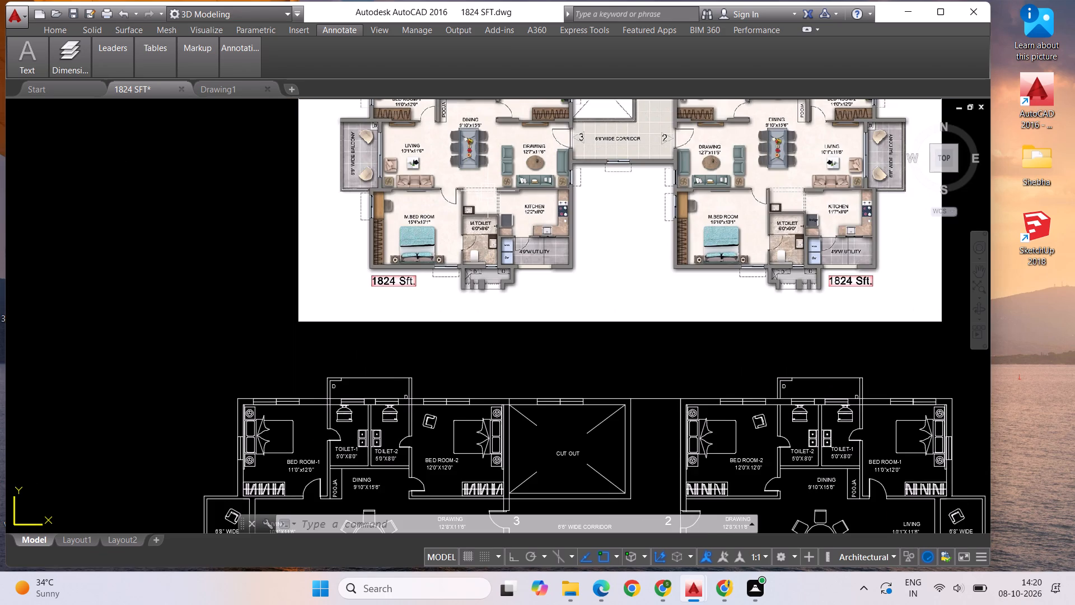
scroll(488, 191, down, 1)
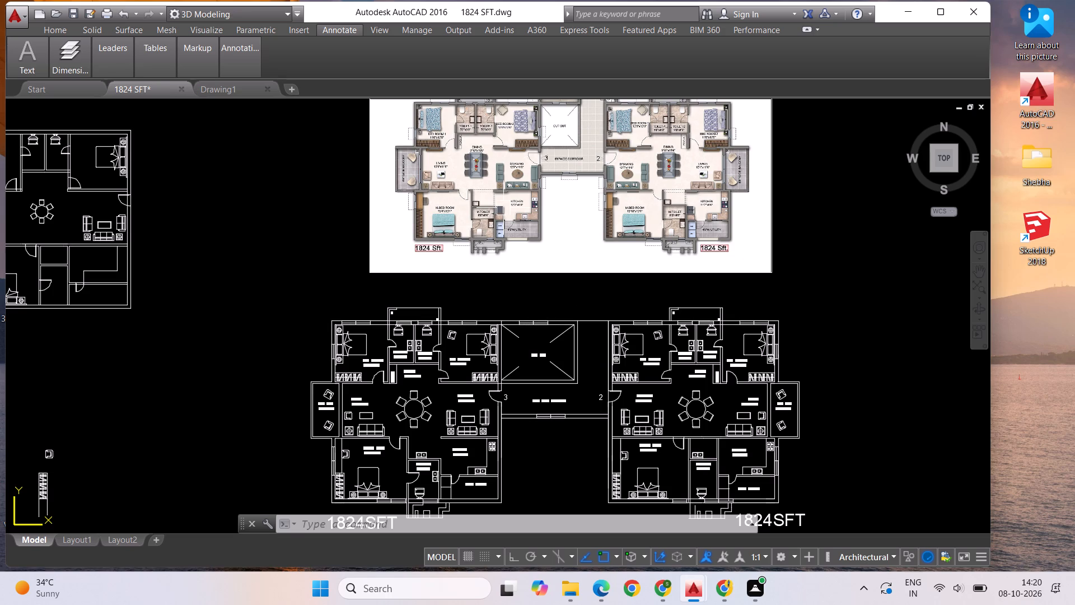
scroll(503, 208, up, 2)
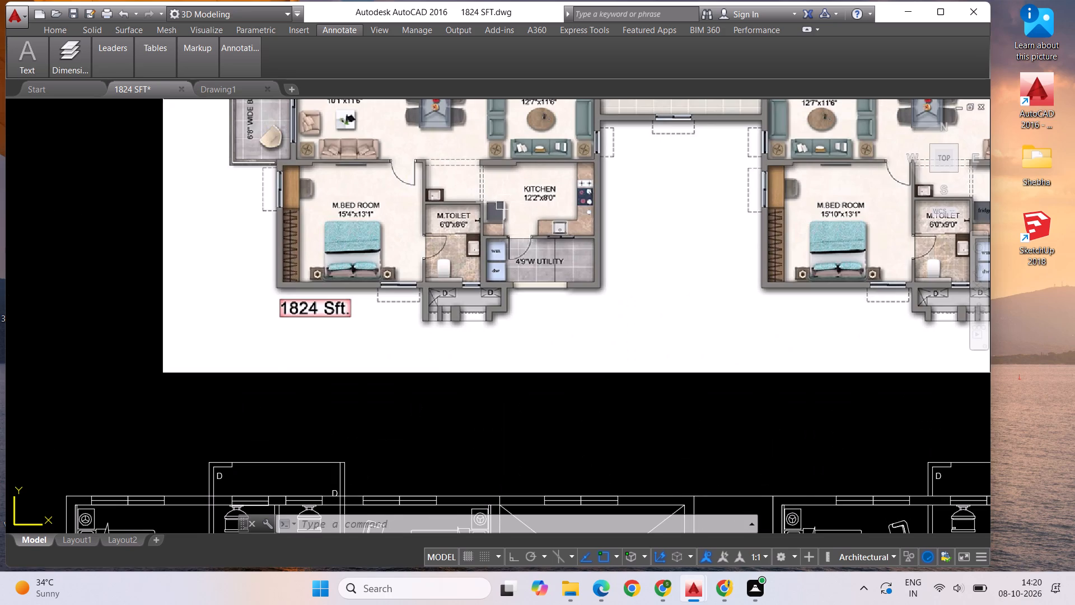
scroll(501, 198, down, 2)
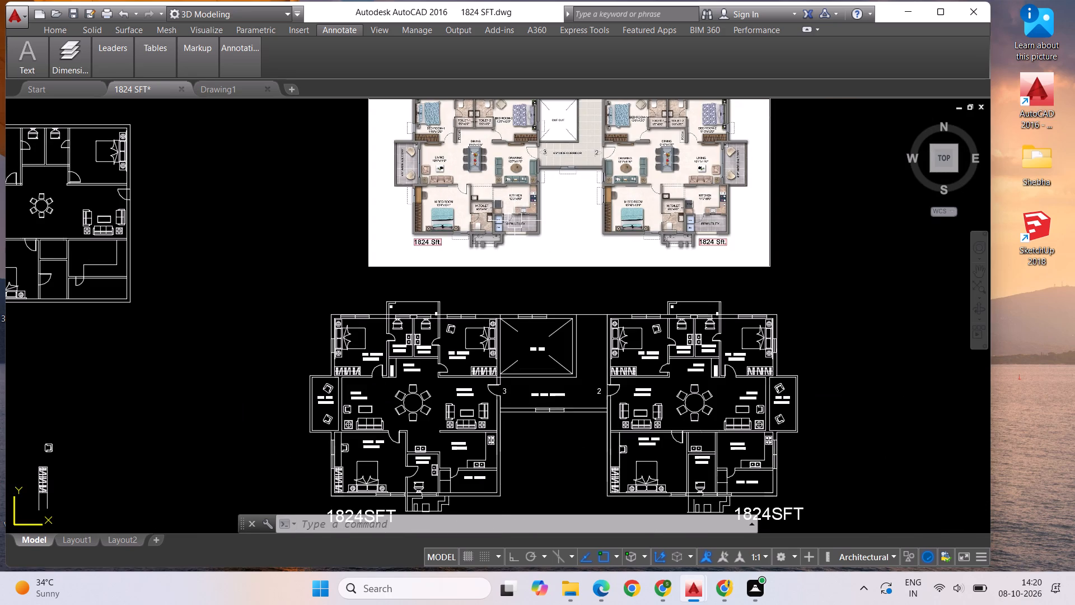
scroll(473, 203, up, 2)
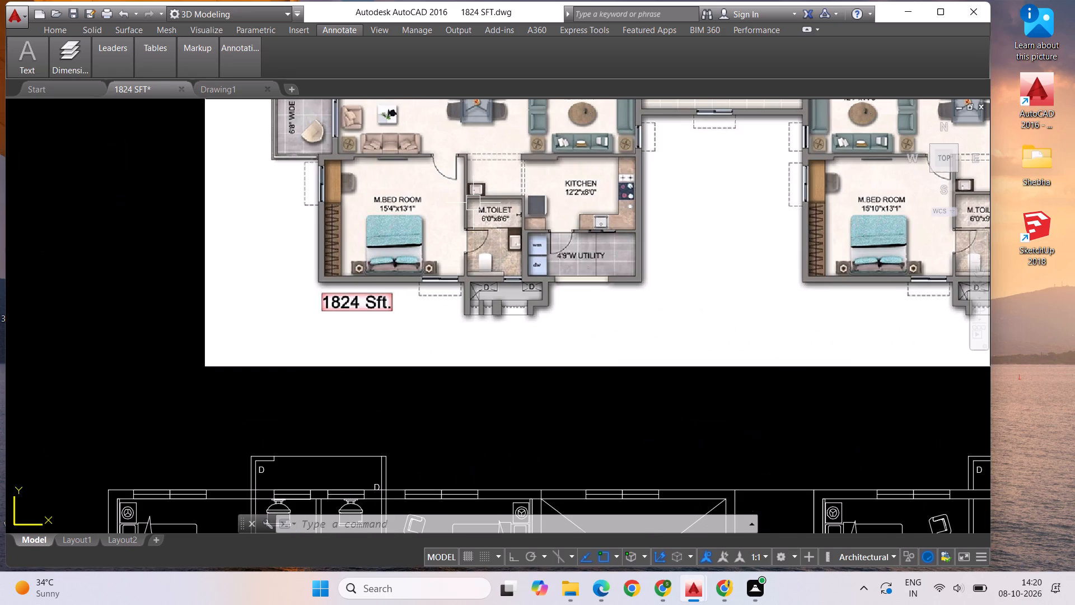
scroll(512, 164, down, 1)
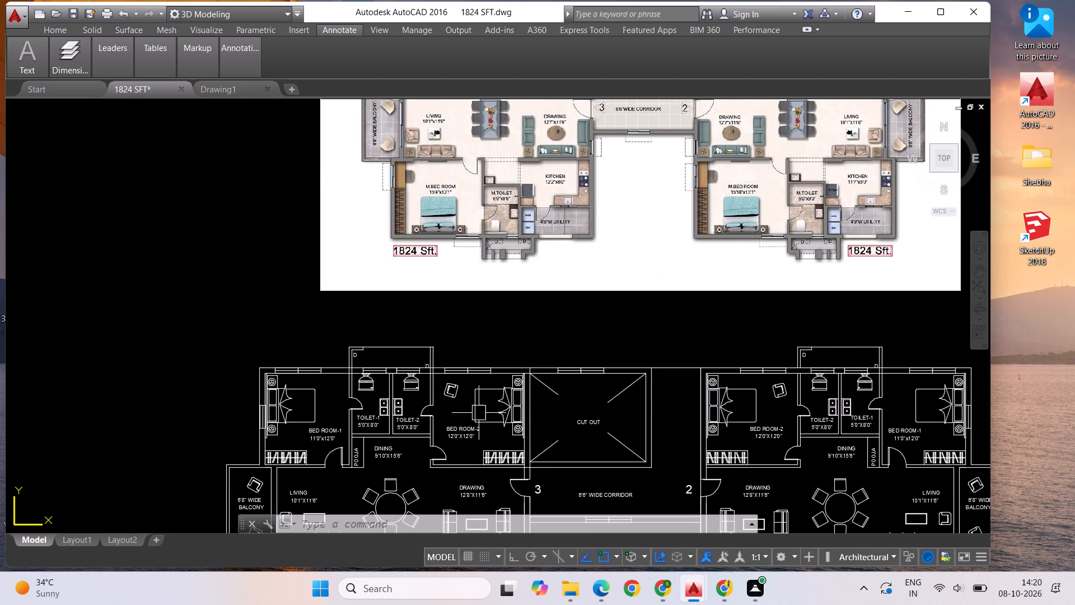
Move the double sink above the left-hand apartment's M.Toilet horizontally into the corner against the master bedroom wall.
scroll(479, 418, up, 1)
scroll(583, 257, down, 2)
scroll(482, 451, up, 2)
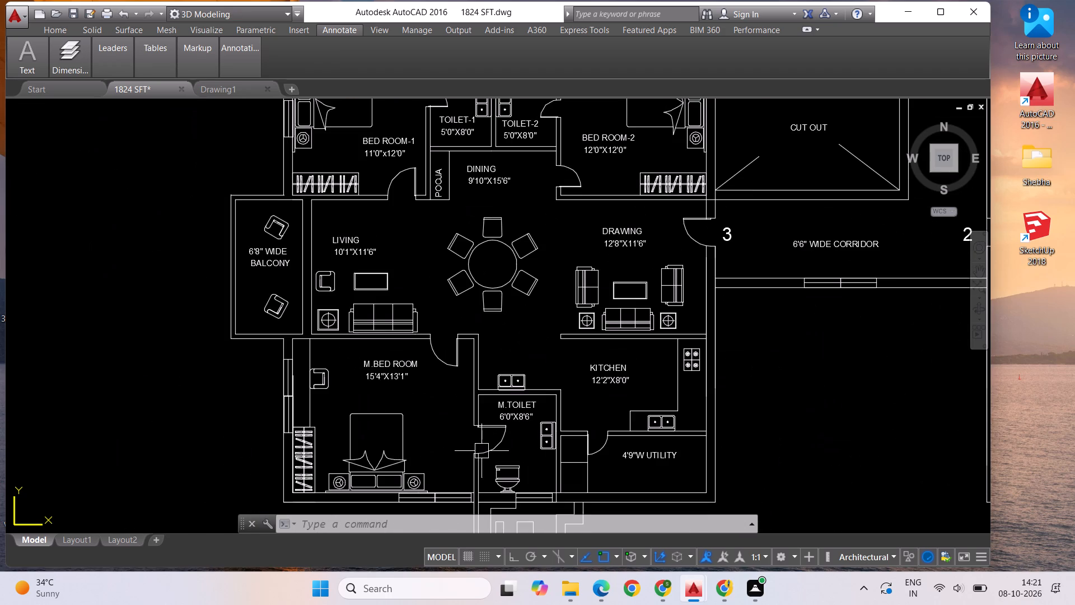
click(514, 378)
right_click(514, 378)
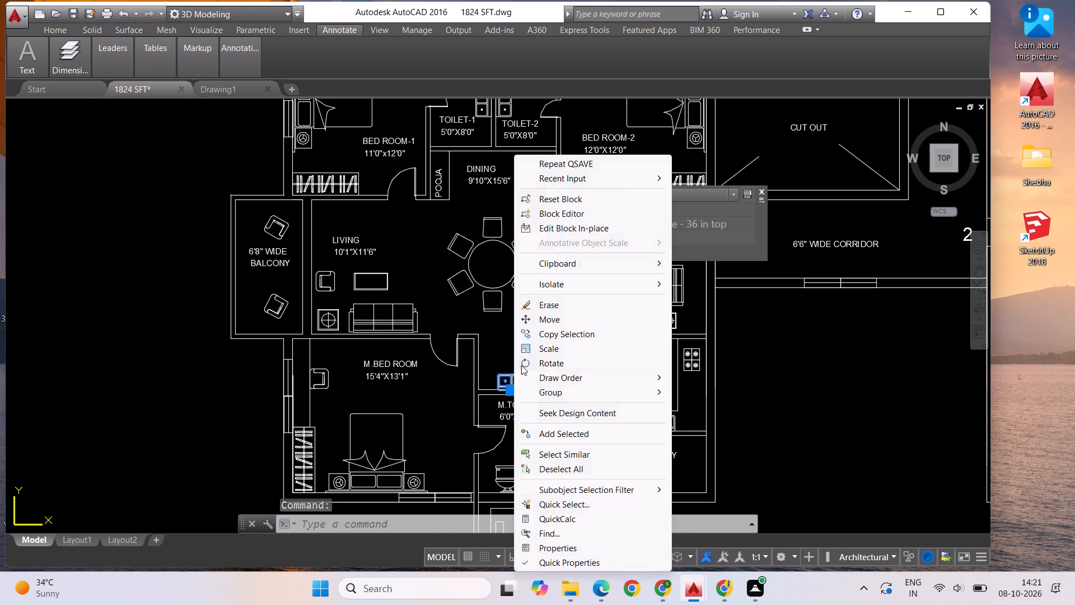
click(545, 322)
scroll(497, 402, up, 2)
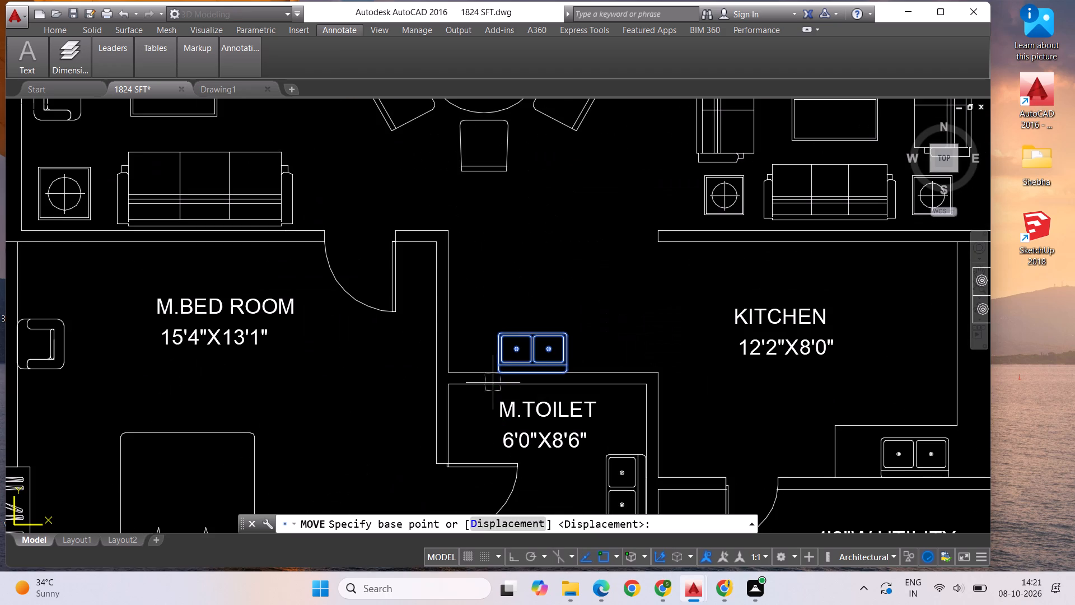
click(498, 373)
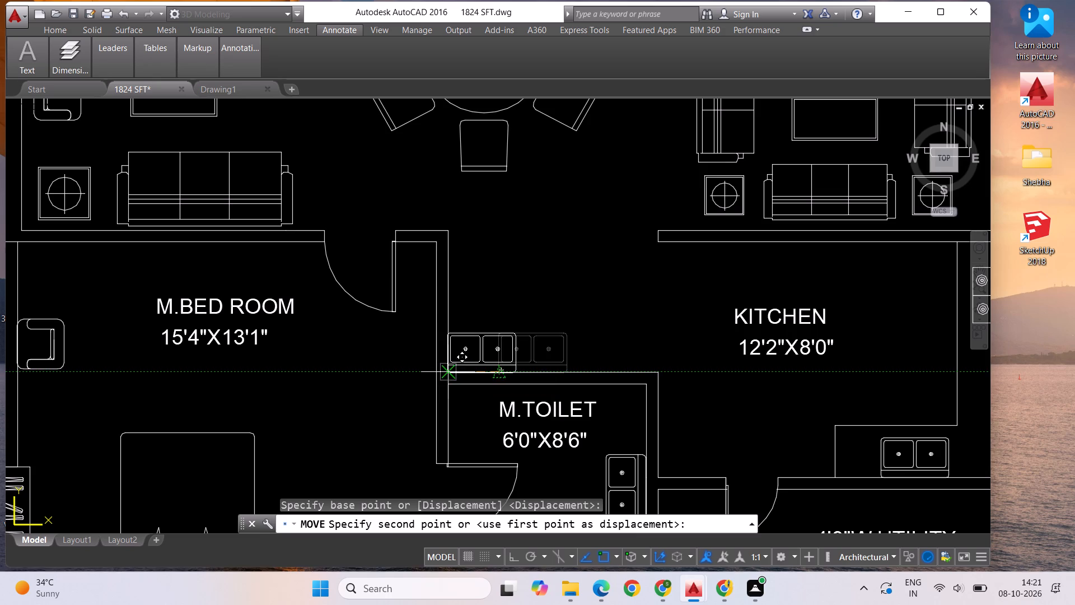
click(447, 370)
Move the double sink slightly sideways so its side edge sits flush with the master bedroom wall face.
click(490, 342)
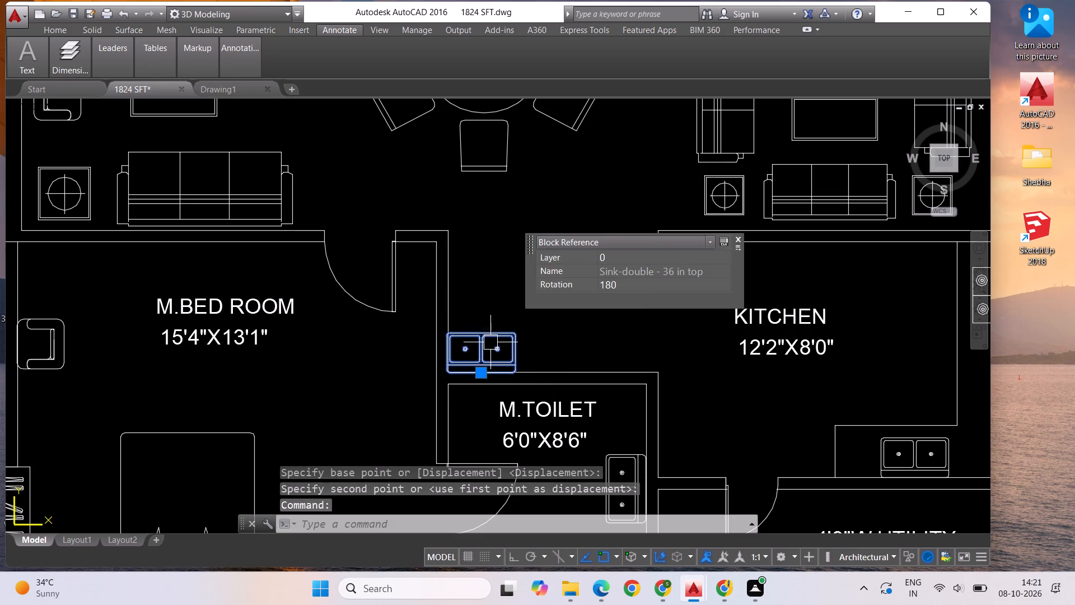
right_click(490, 342)
click(513, 319)
scroll(430, 378, up, 2)
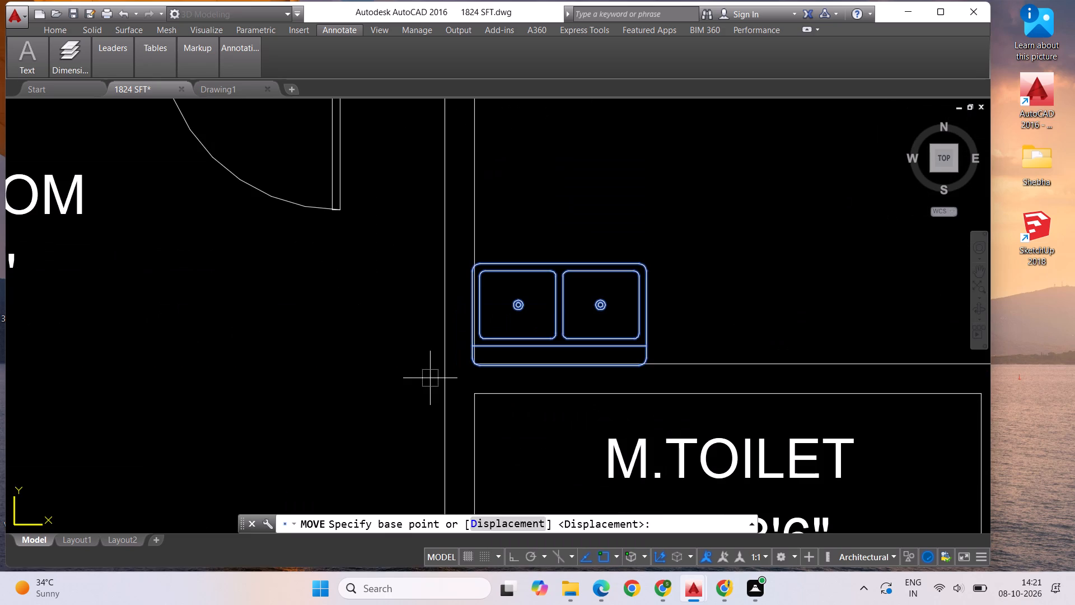
click(471, 360)
scroll(486, 357, up, 2)
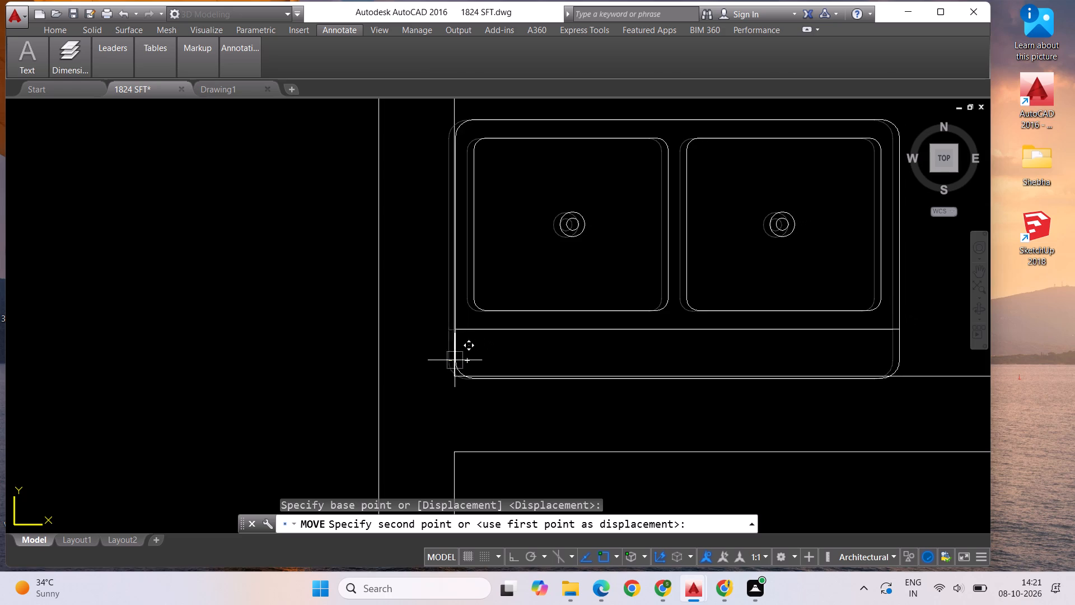
scroll(458, 360, up, 1)
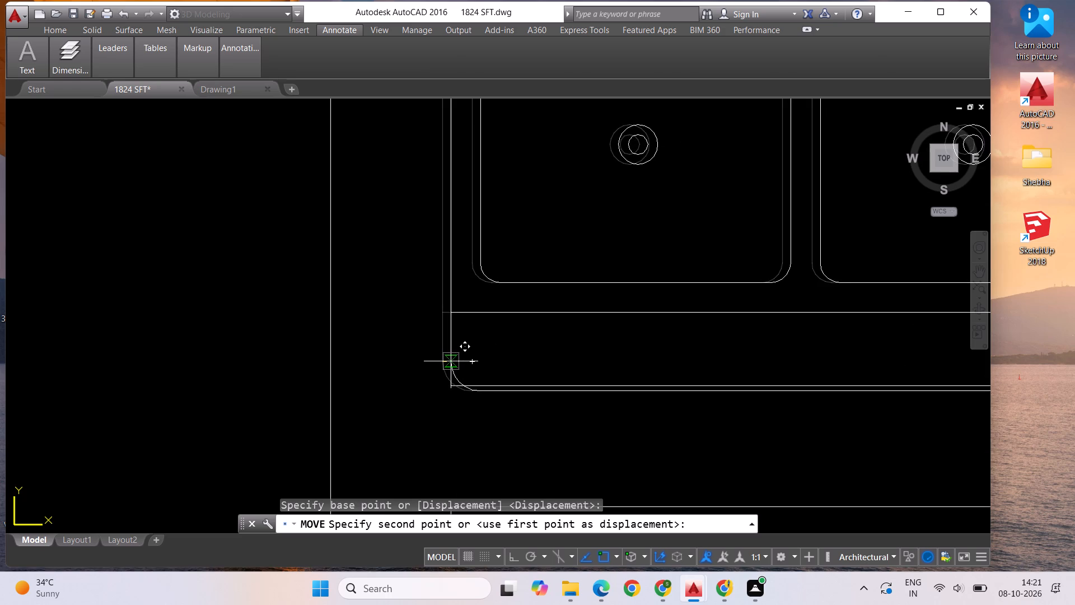
click(451, 361)
Move the double sink slightly up so its back edge sits flush on the M.Toilet wall line.
click(515, 393)
right_click(519, 408)
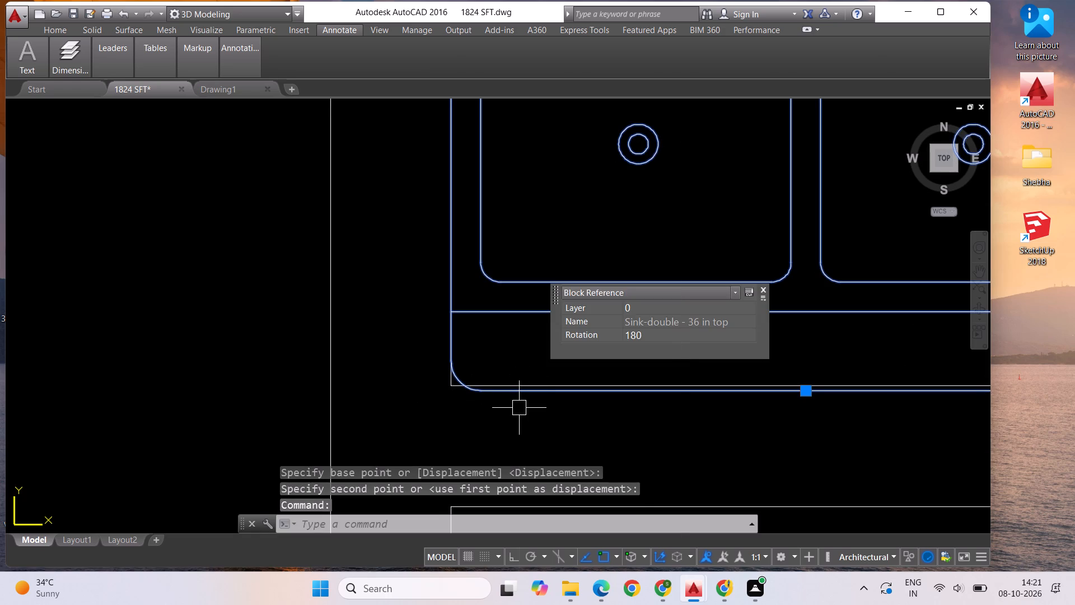
click(551, 324)
scroll(549, 414, up, 2)
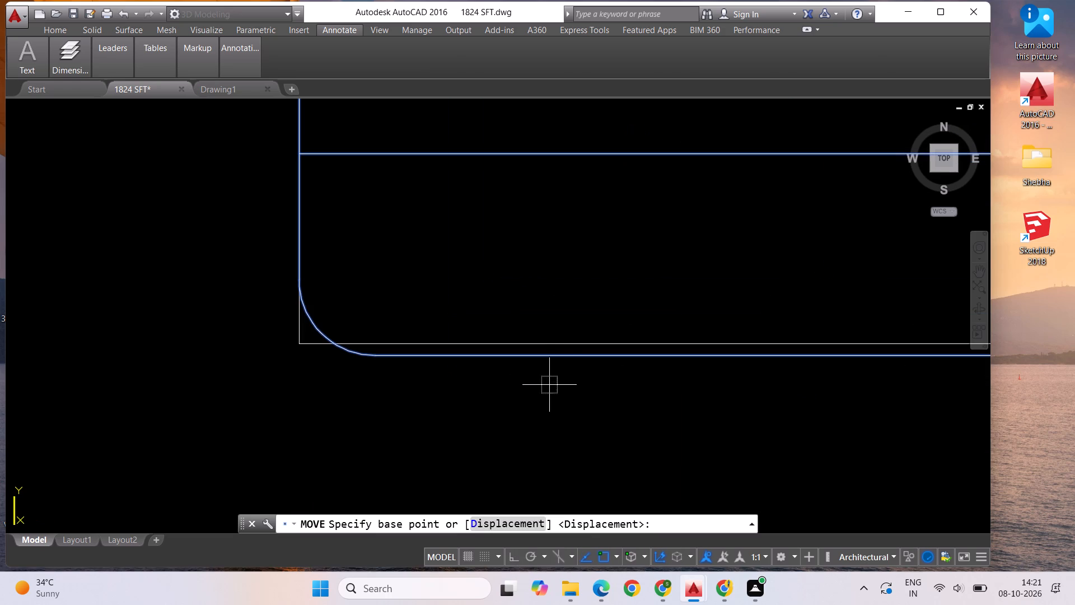
click(553, 360)
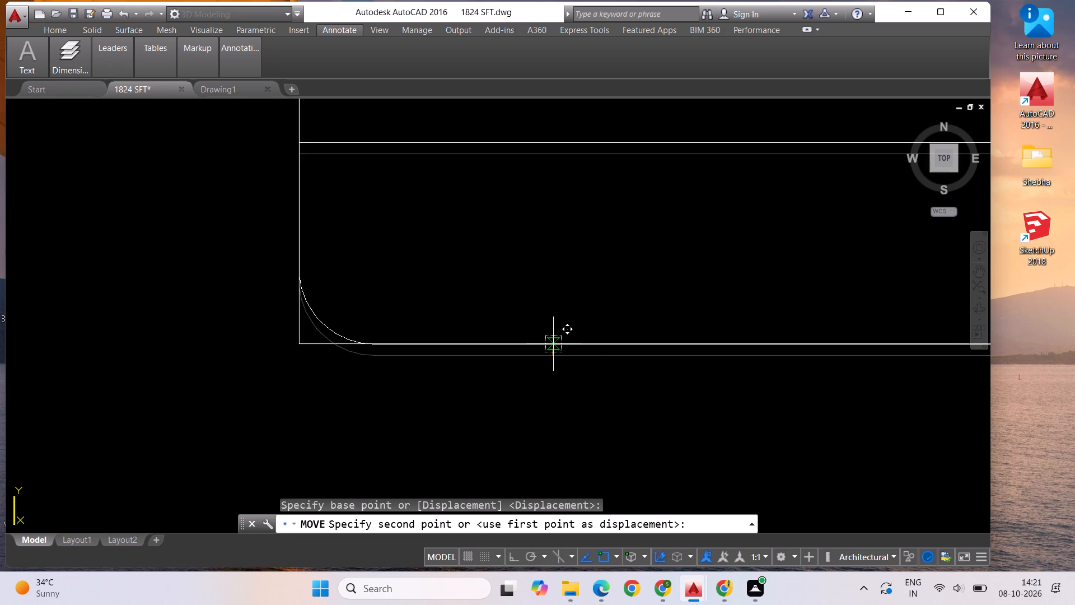
click(553, 344)
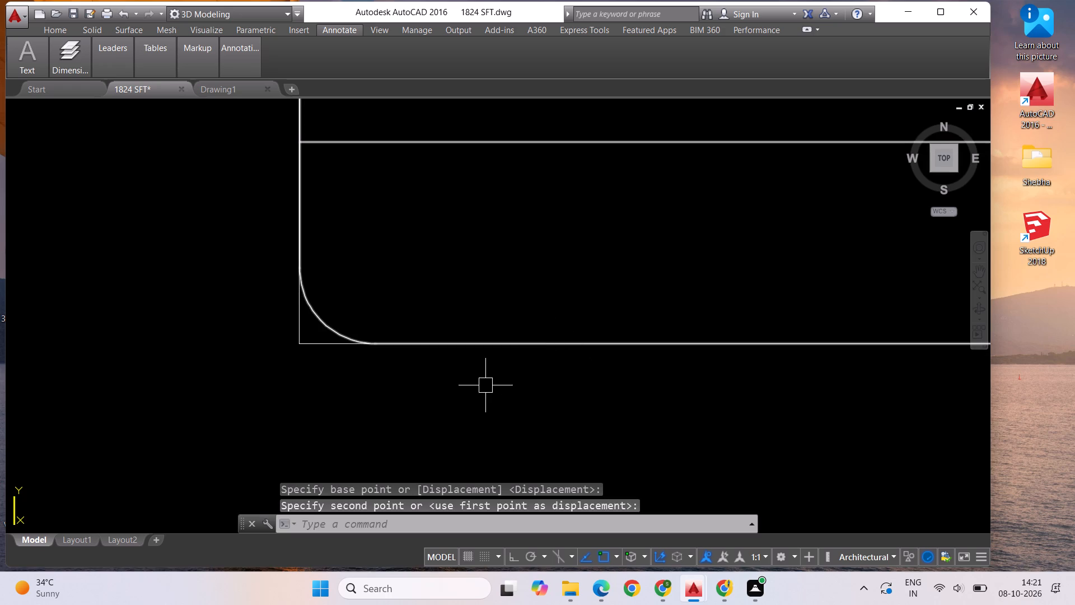
scroll(485, 384, down, 2)
key(Escape)
scroll(451, 383, down, 2)
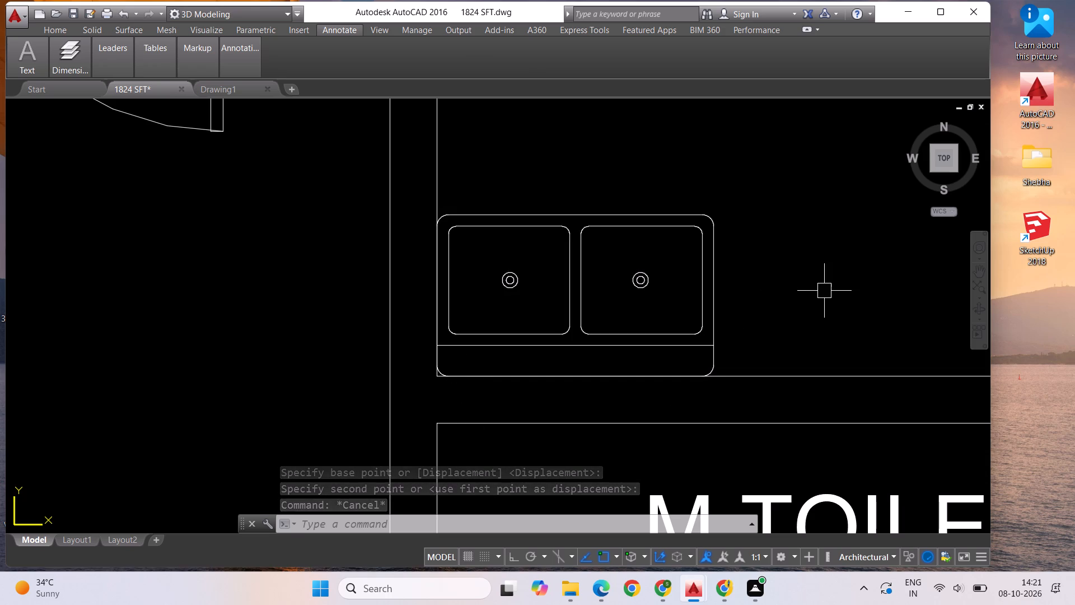
Save the drawing with the repositioned sink.
key(ctrl+s)
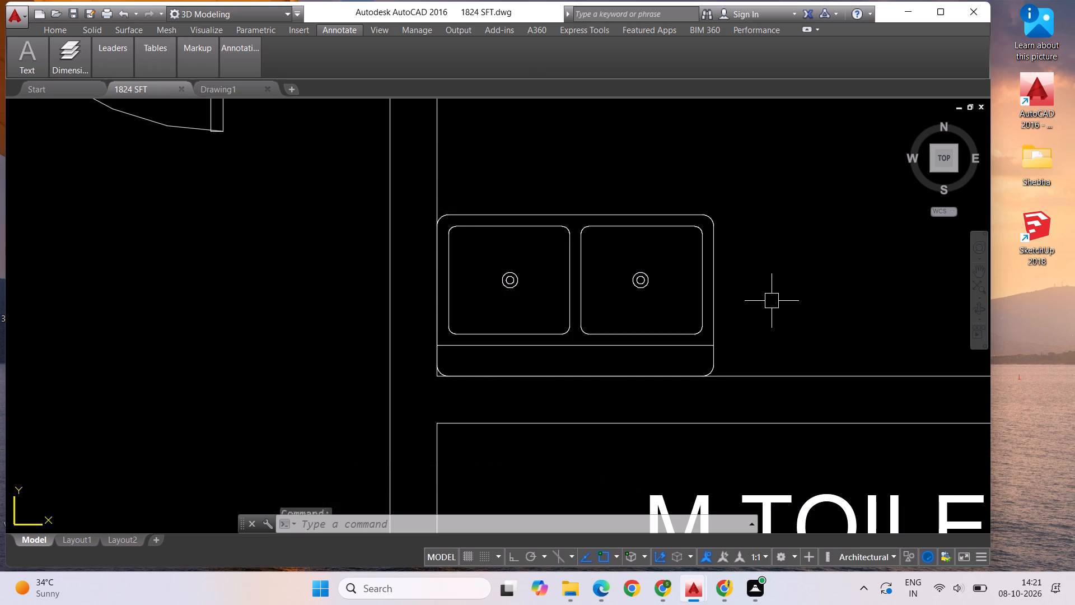
scroll(576, 315, down, 1)
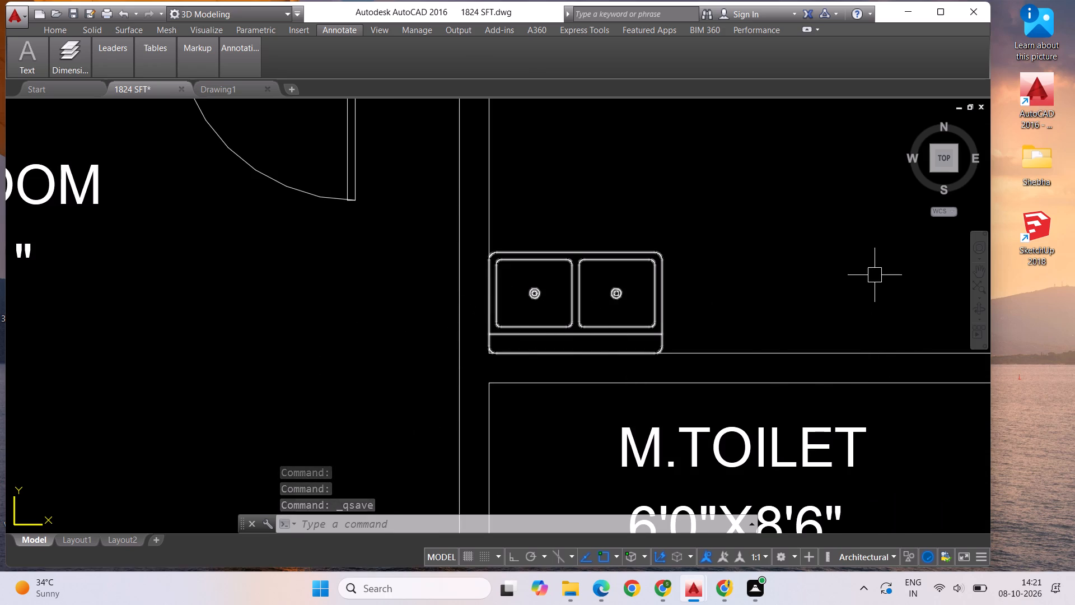
key(Escape)
scroll(381, 313, down, 1)
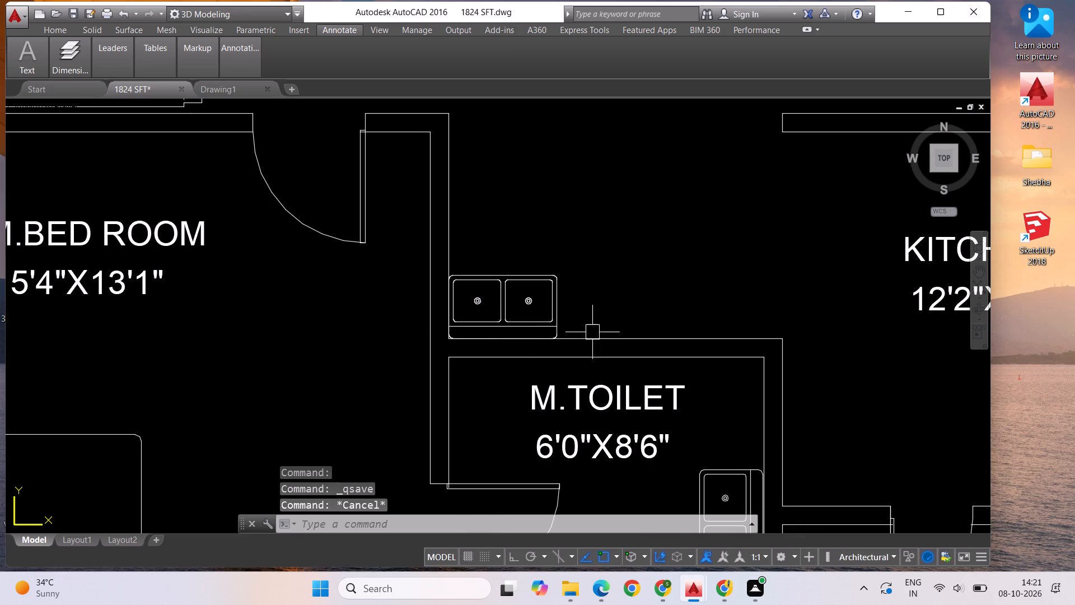
scroll(596, 325, down, 1)
key(ctrl+s)
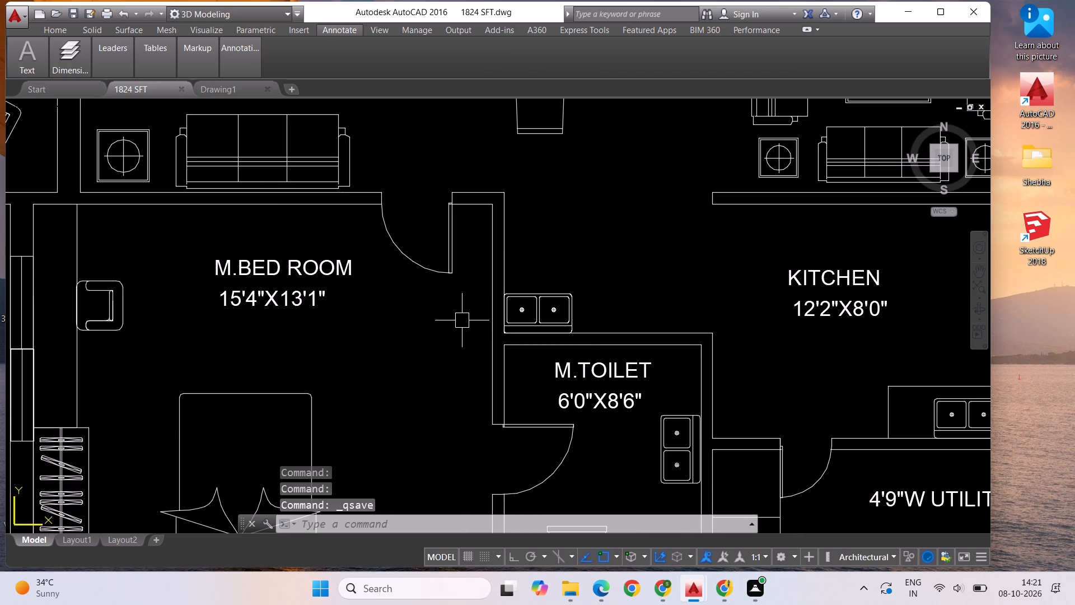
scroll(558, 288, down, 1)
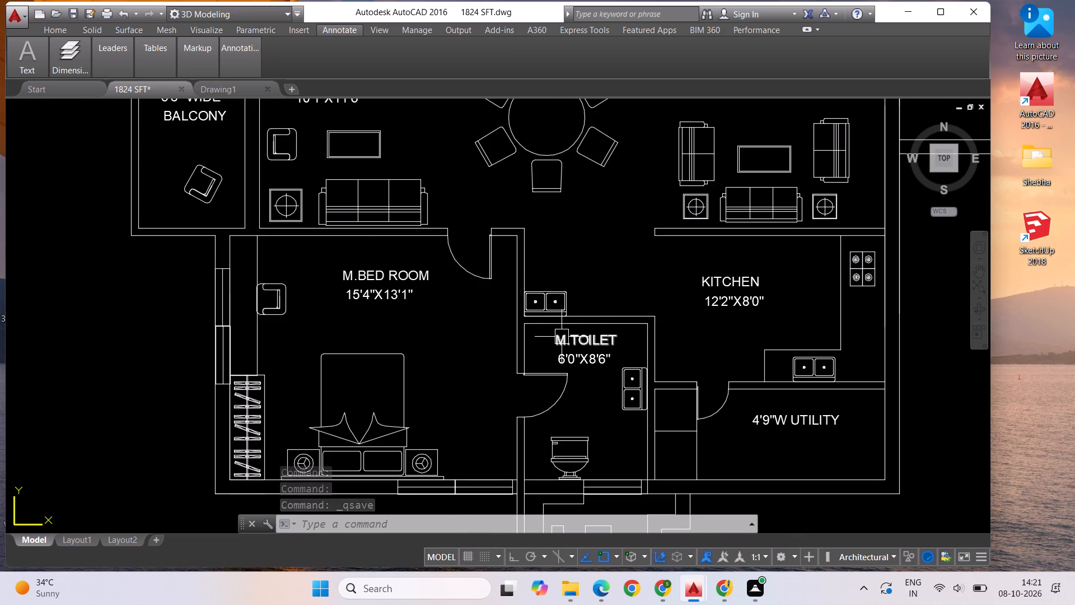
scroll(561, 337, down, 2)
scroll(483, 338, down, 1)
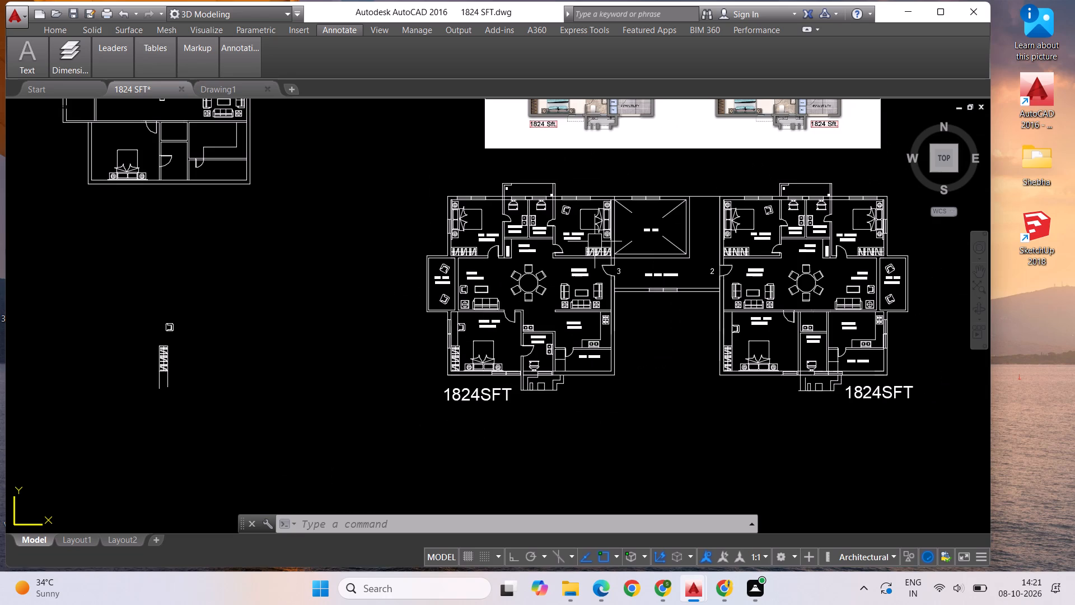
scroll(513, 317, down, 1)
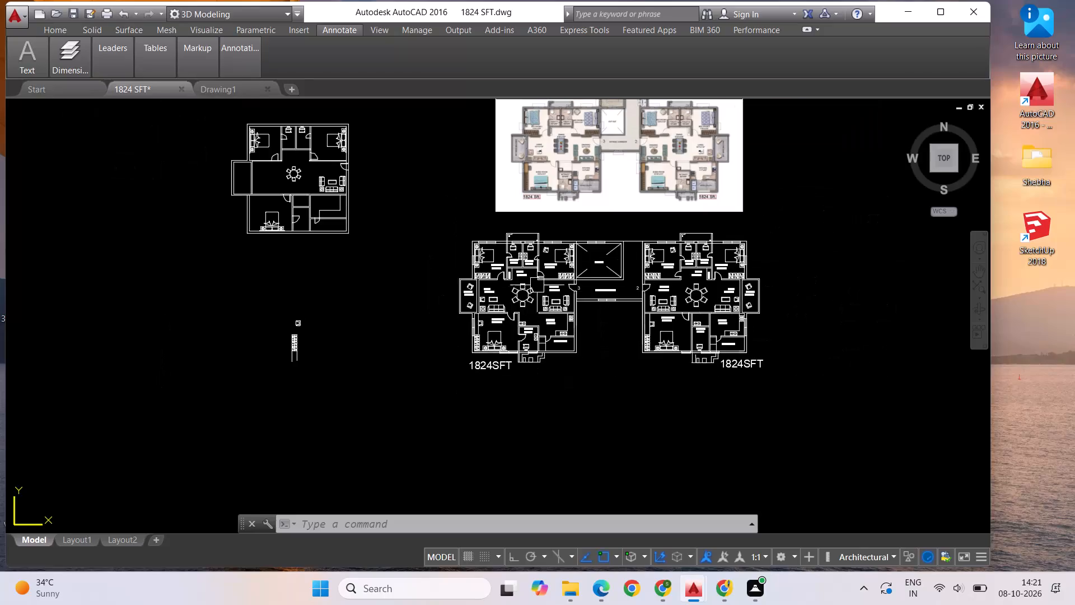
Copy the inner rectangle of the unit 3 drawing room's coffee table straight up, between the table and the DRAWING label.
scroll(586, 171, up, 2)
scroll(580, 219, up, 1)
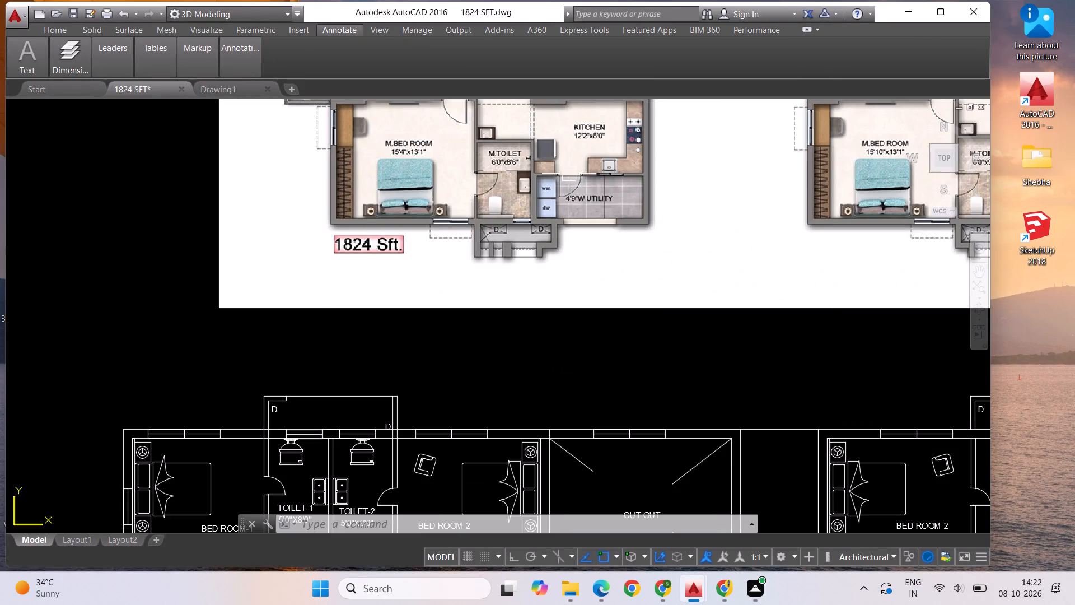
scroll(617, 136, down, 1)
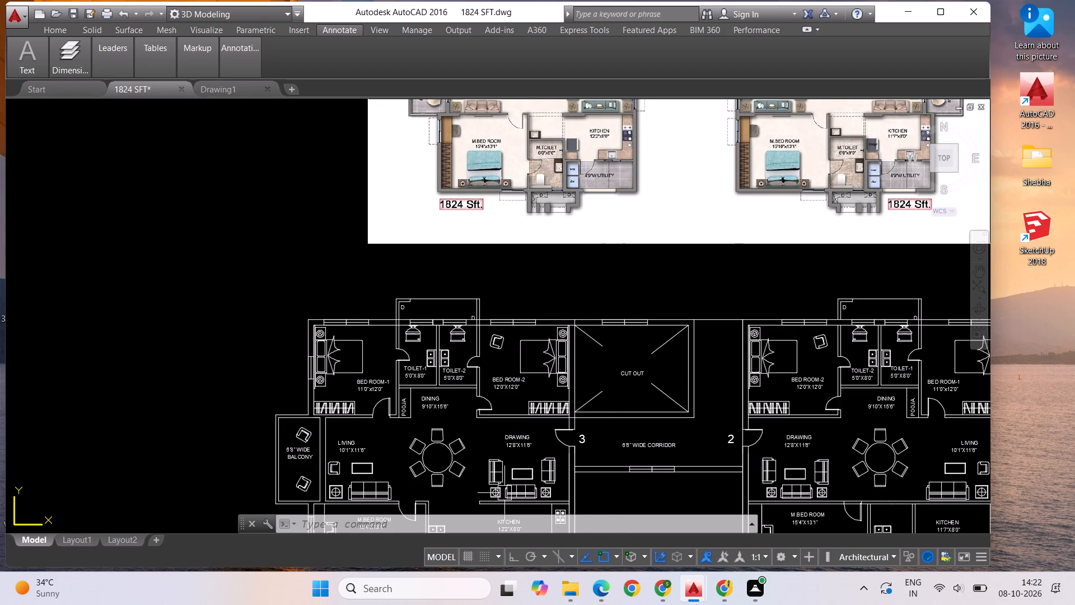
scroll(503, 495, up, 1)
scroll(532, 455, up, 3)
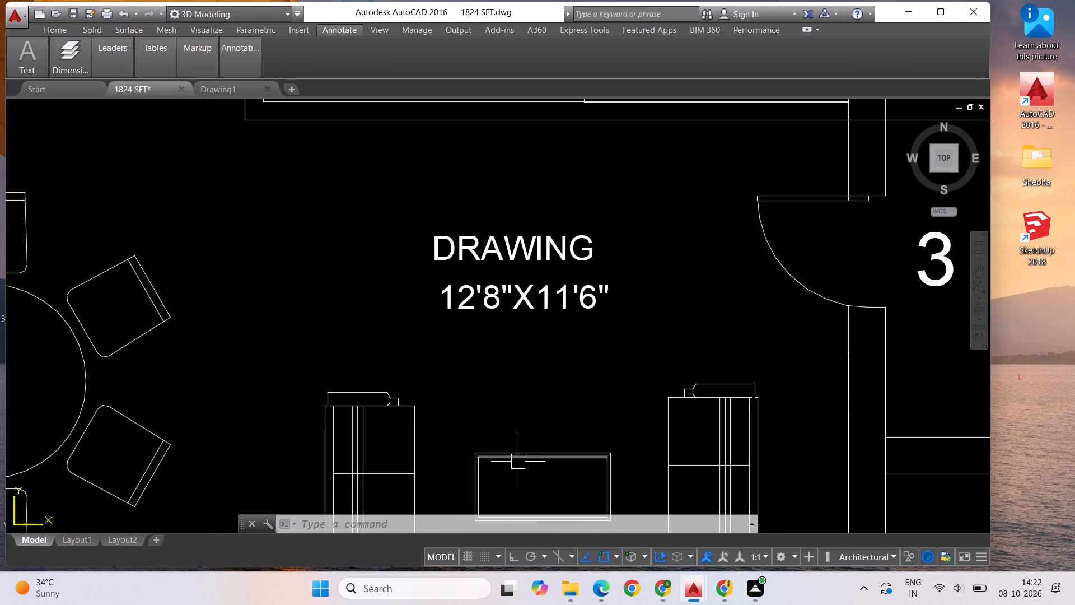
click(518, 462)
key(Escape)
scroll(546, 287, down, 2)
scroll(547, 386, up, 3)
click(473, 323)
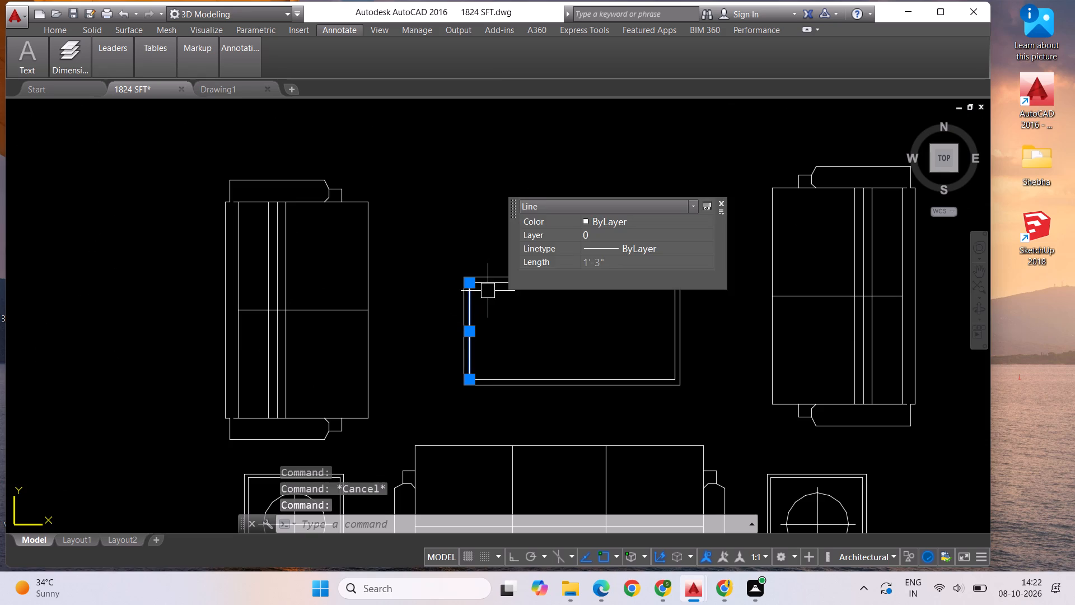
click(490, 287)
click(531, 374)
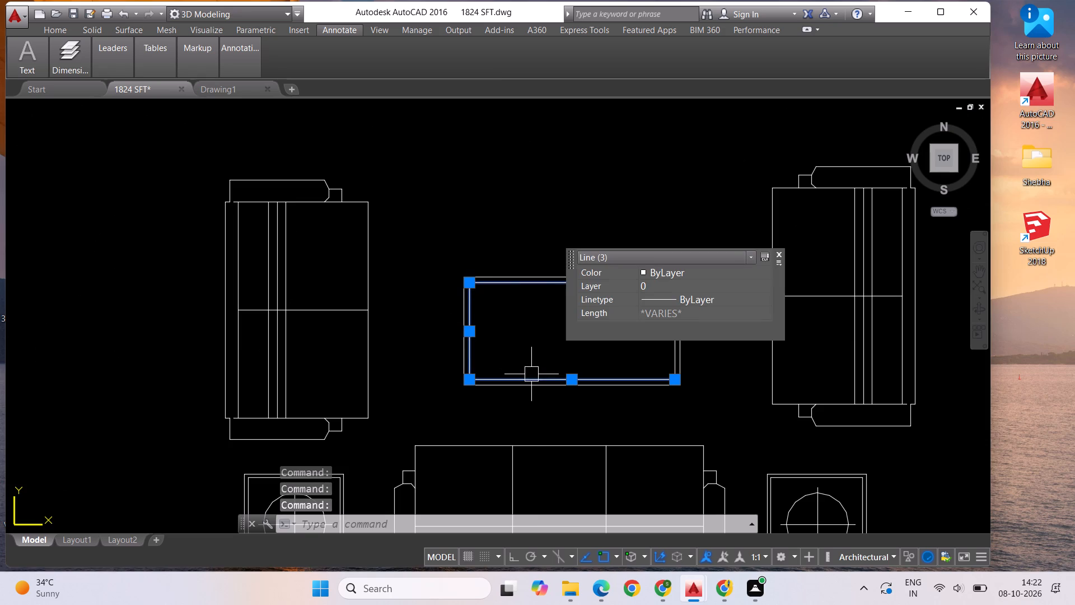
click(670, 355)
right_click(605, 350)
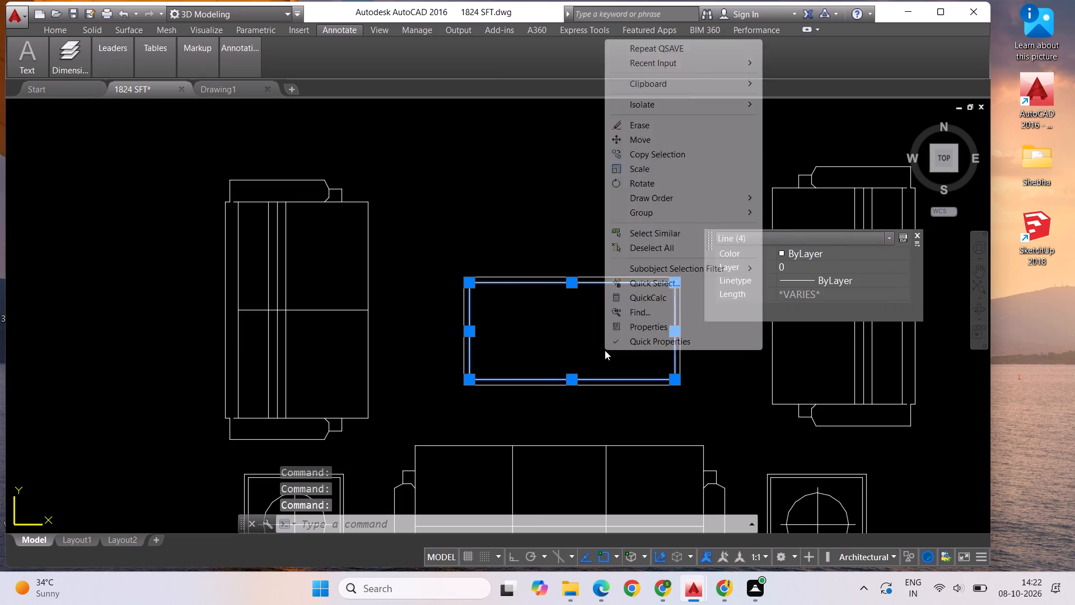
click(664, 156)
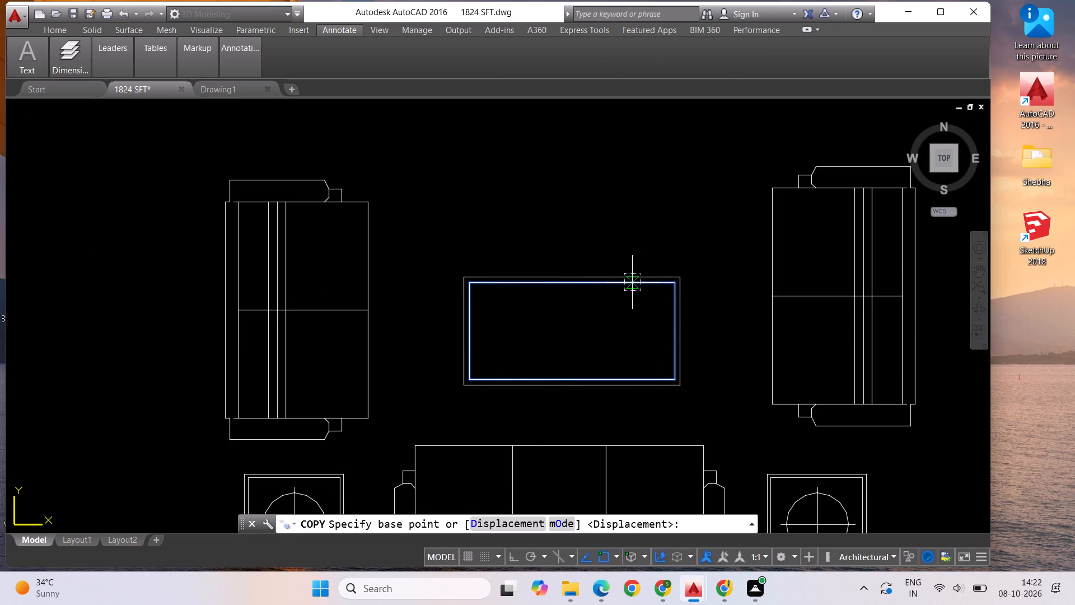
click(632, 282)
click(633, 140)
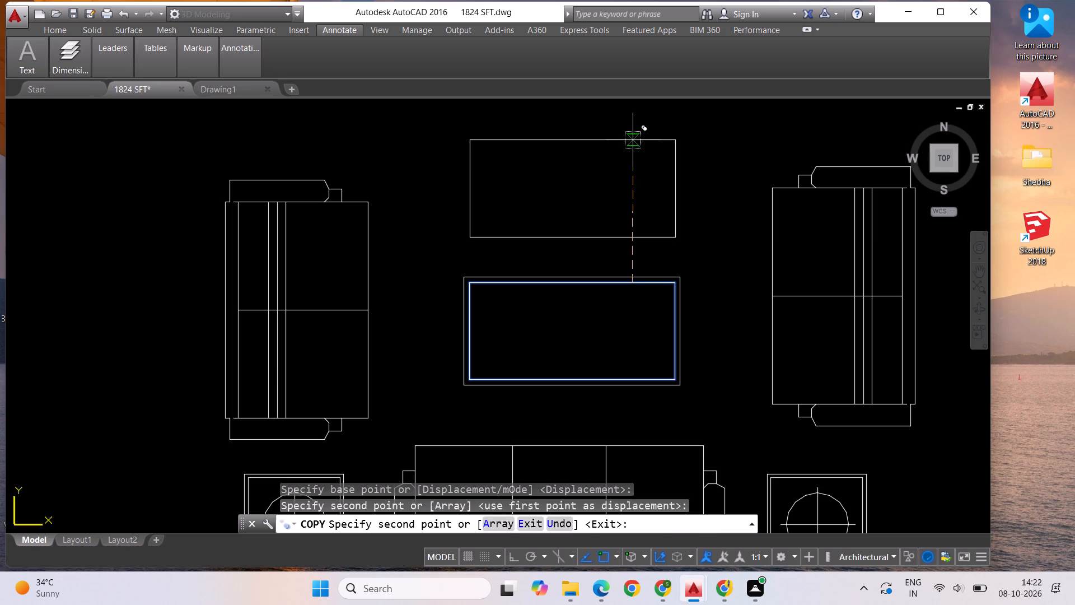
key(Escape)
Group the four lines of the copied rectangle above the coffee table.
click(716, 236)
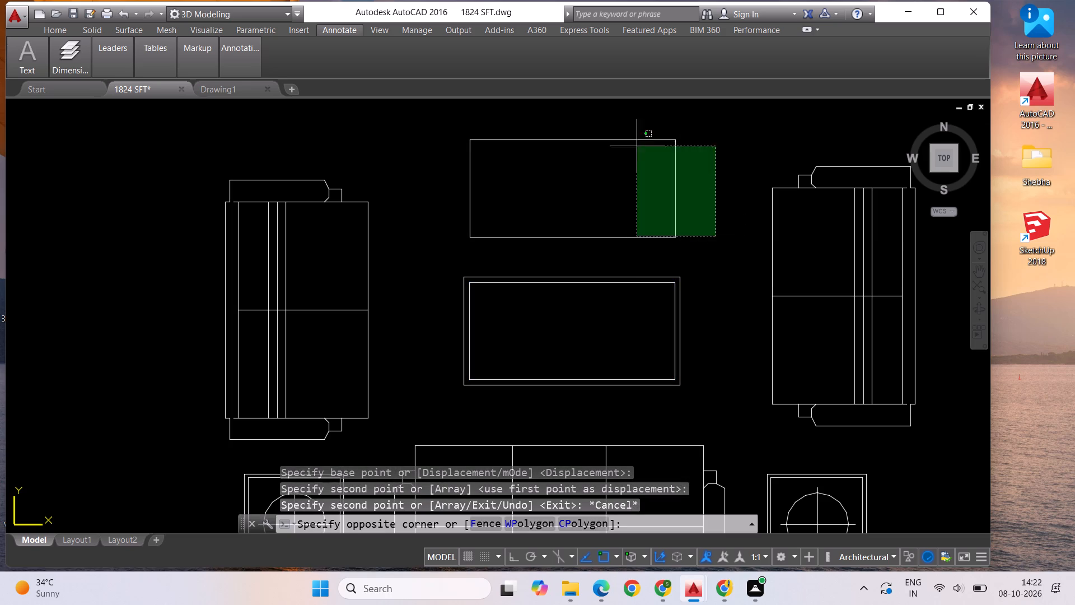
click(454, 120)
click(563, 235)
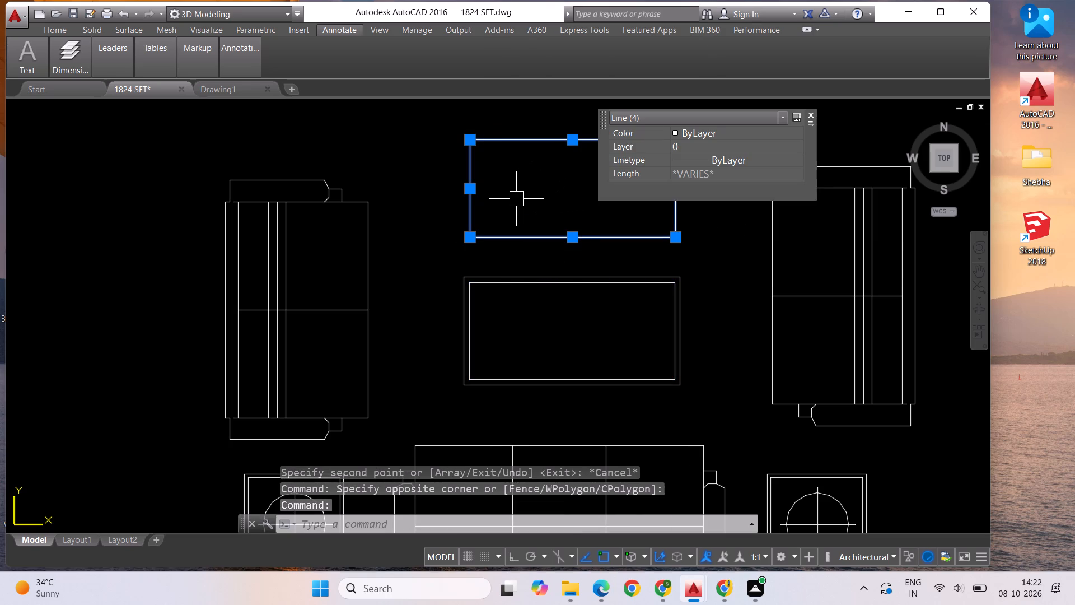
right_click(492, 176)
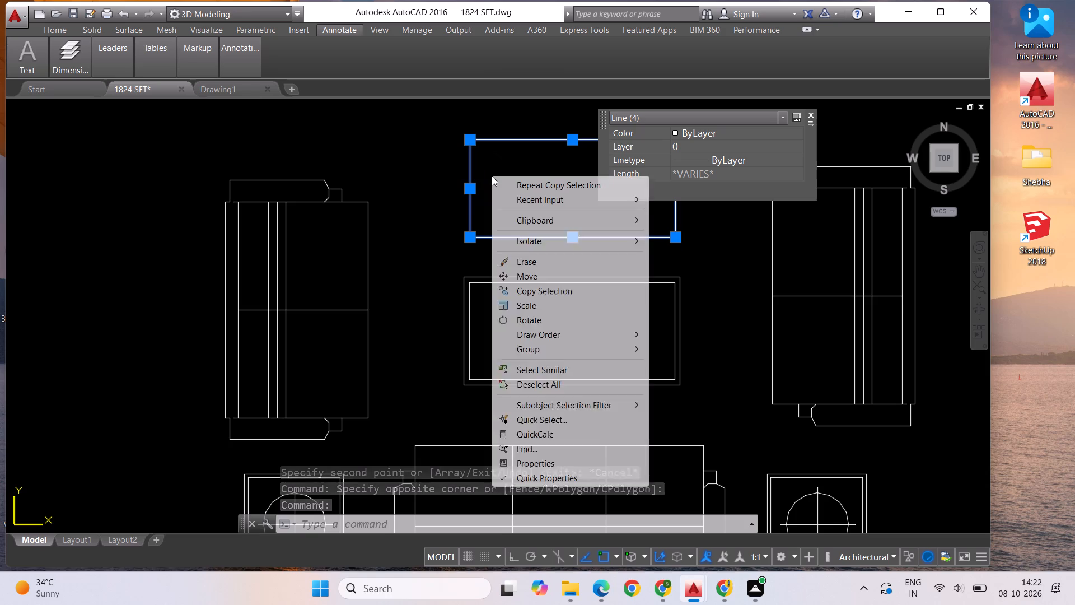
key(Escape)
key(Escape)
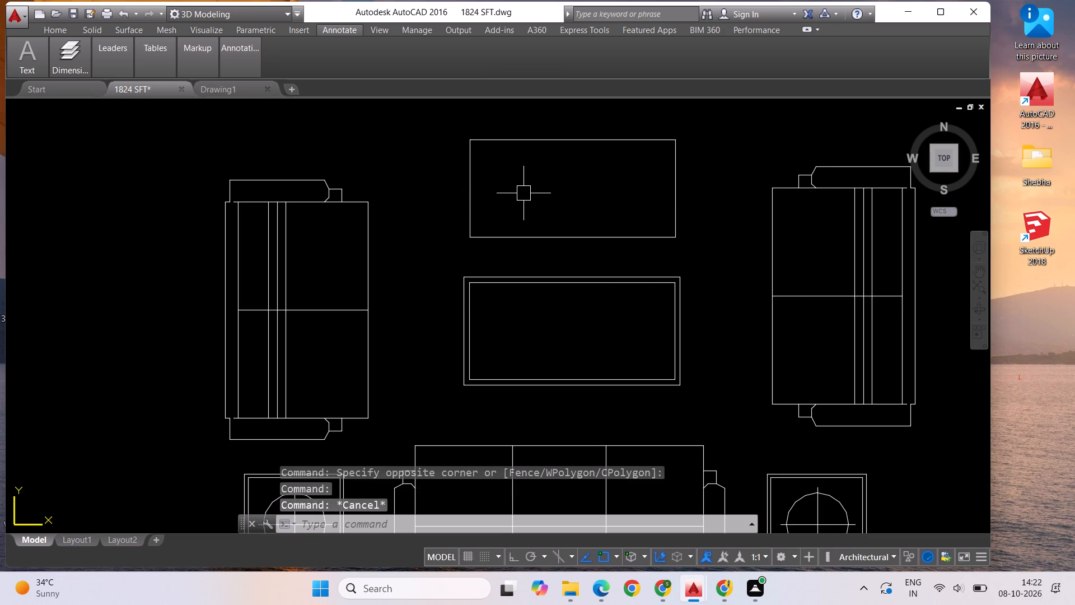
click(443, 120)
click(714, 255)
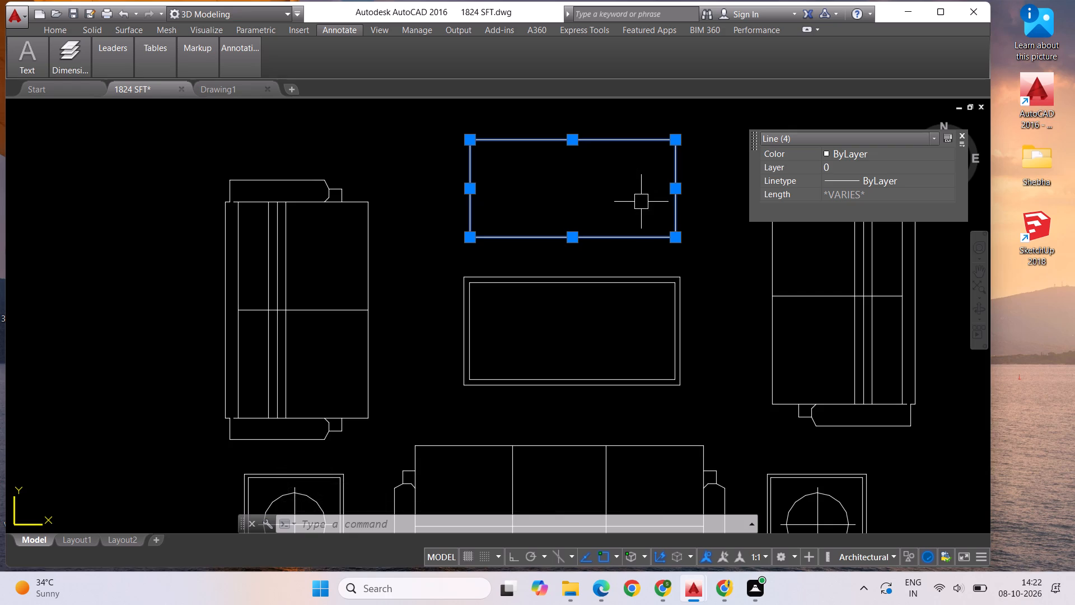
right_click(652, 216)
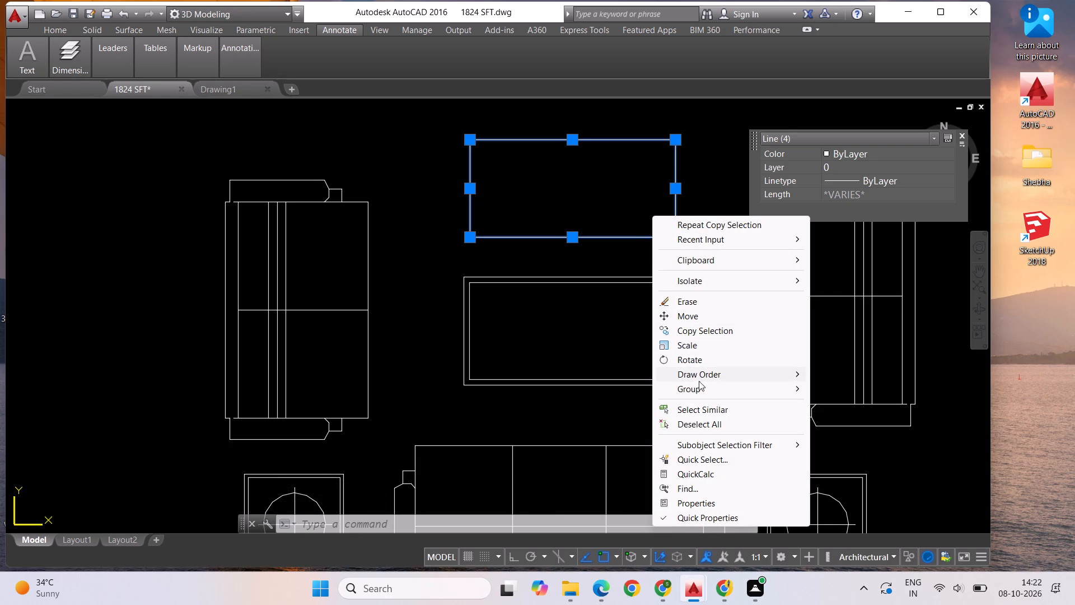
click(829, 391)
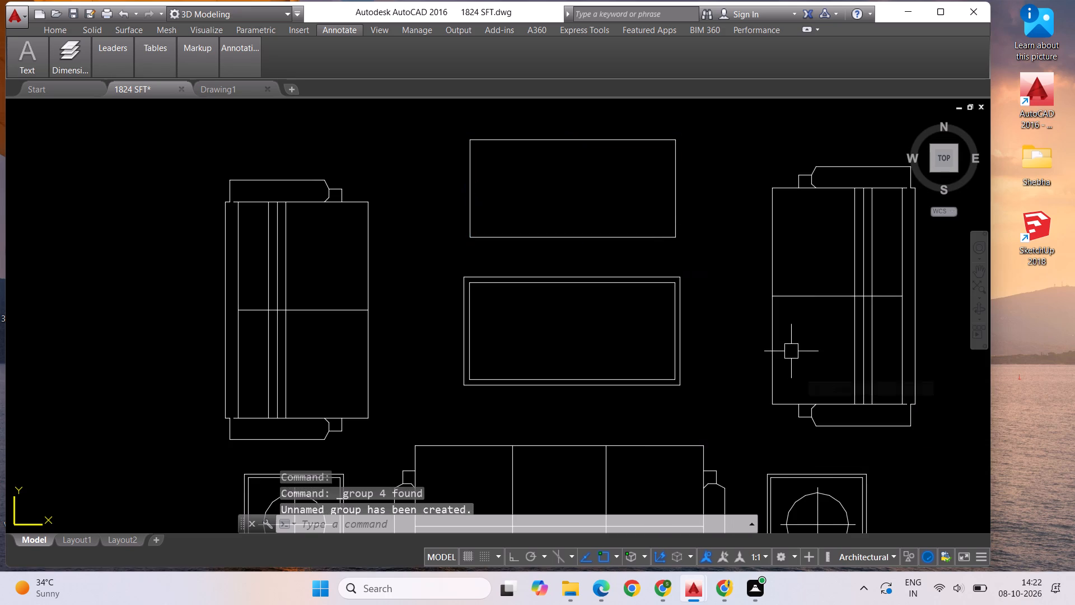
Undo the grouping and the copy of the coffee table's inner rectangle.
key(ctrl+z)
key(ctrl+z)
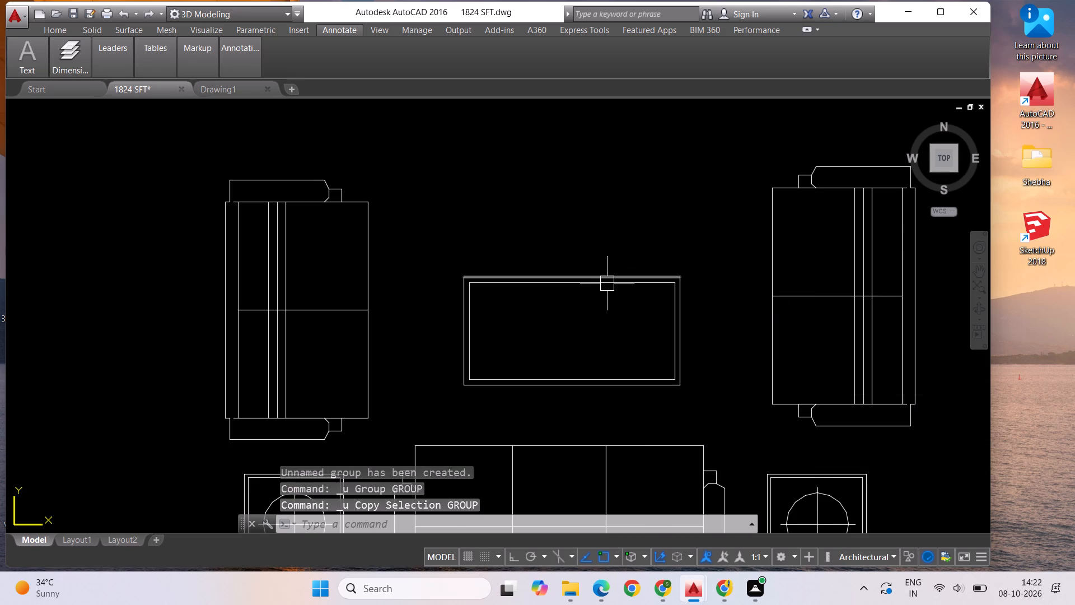
Copy the four inner lines of the unit 3 drawing room's coffee table to the free space just above the table.
key(Escape)
scroll(562, 314, up, 1)
click(572, 268)
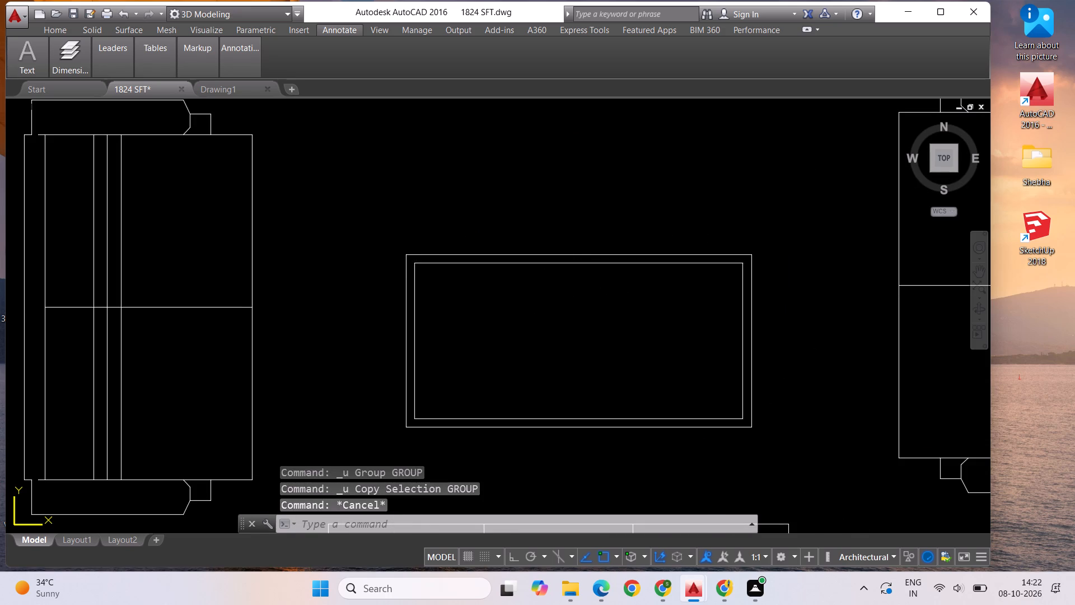
click(418, 318)
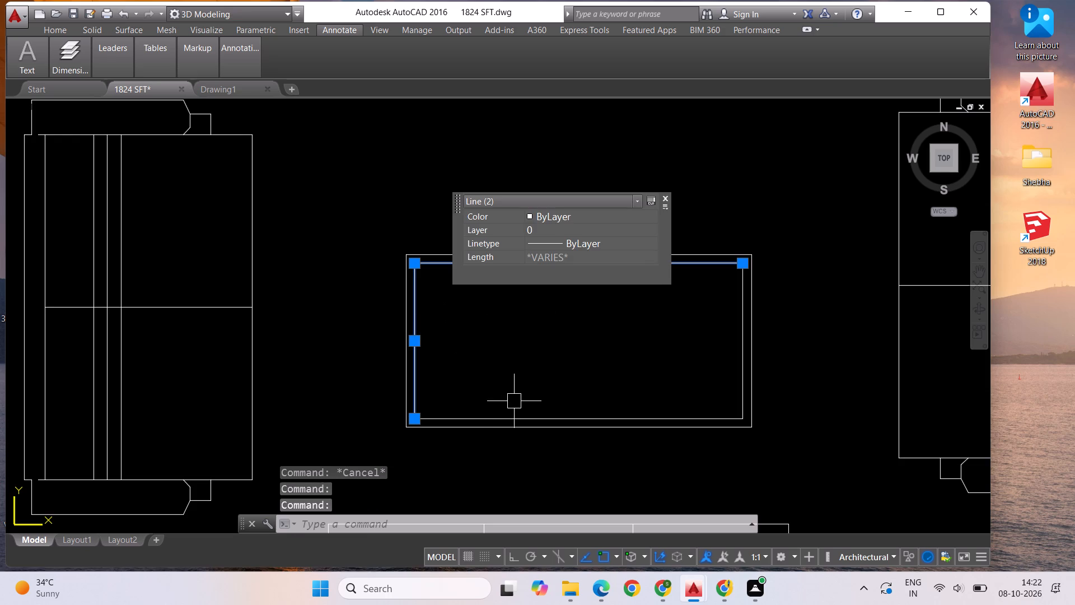
click(520, 415)
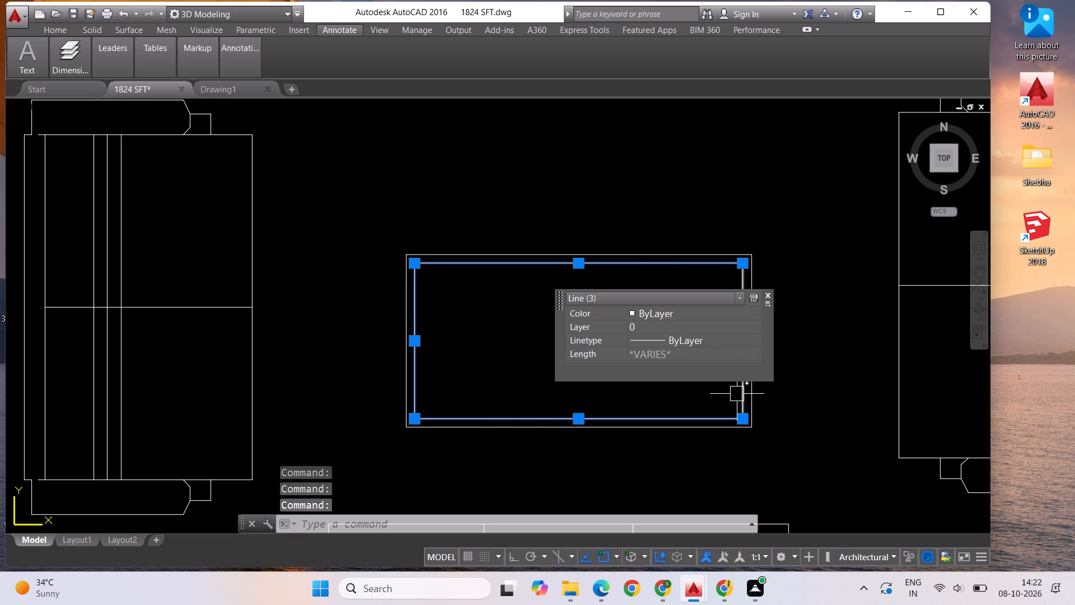
click(740, 394)
right_click(616, 348)
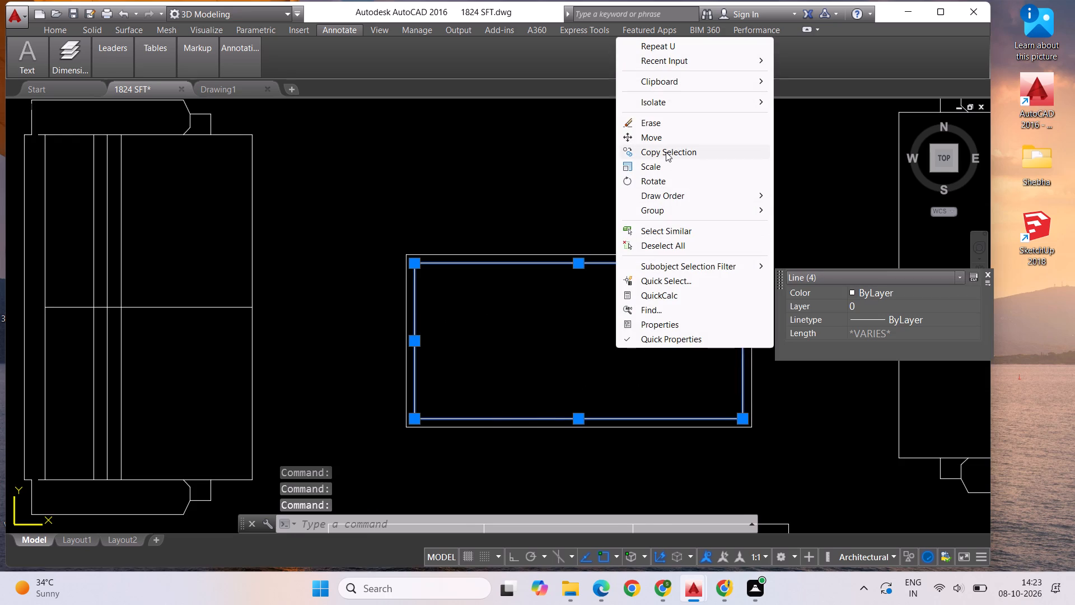
click(666, 152)
click(594, 264)
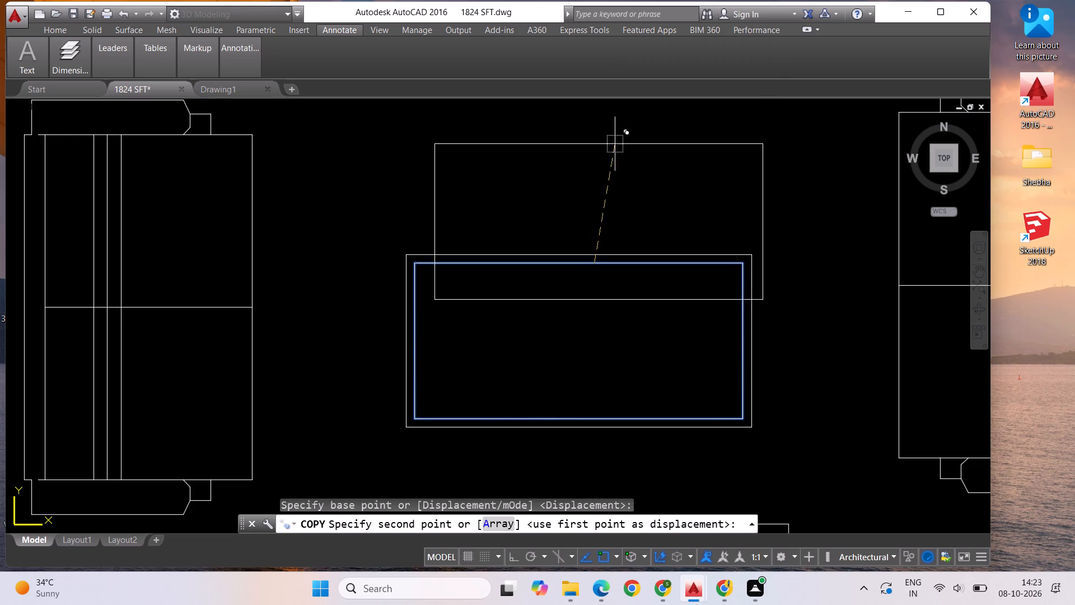
scroll(593, 255, down, 2)
click(600, 151)
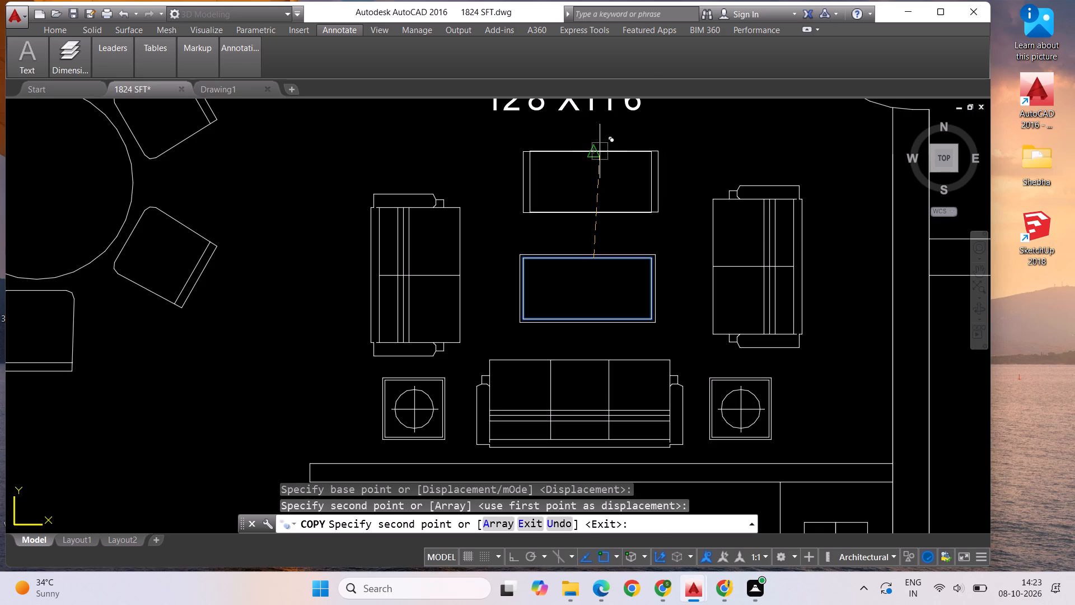
key(Escape)
Compare the furnished apartment plans with the reference floor plan image.
scroll(553, 204, down, 2)
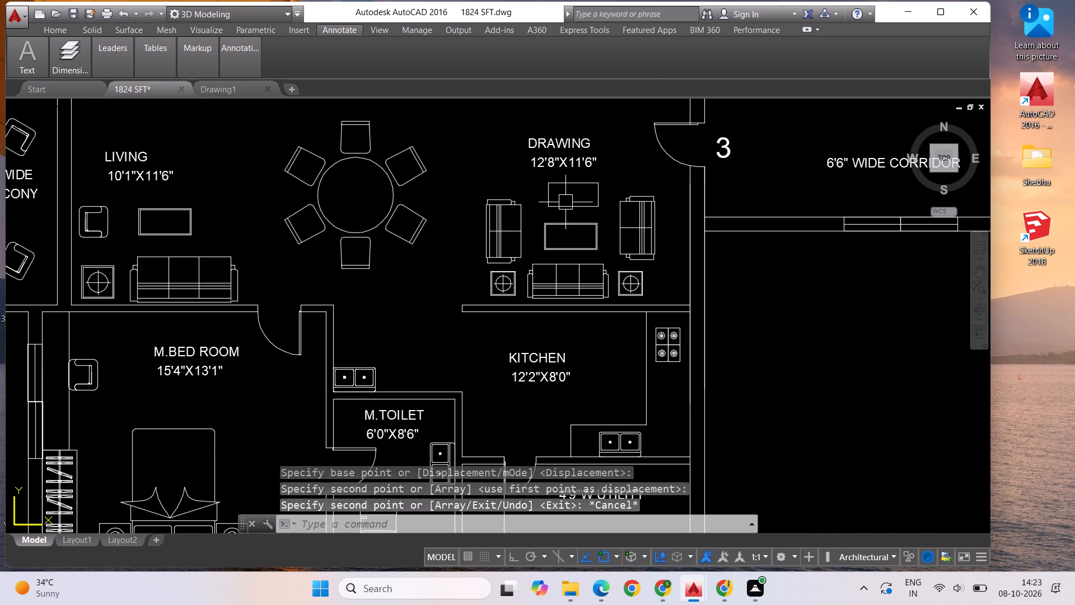
scroll(565, 202, down, 1)
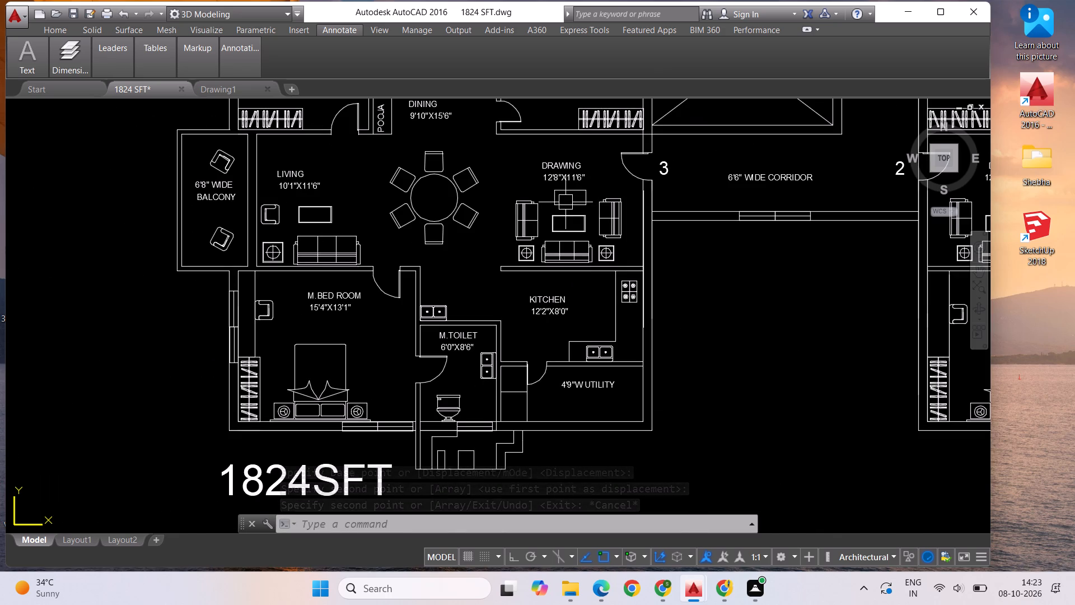
scroll(565, 202, down, 3)
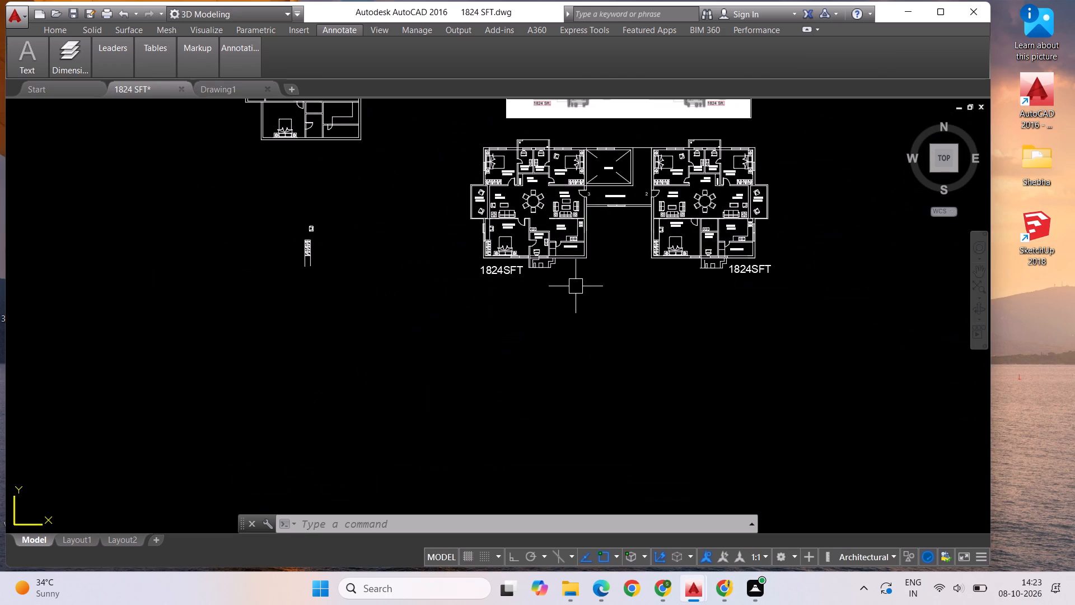
scroll(591, 185, down, 2)
scroll(594, 139, up, 3)
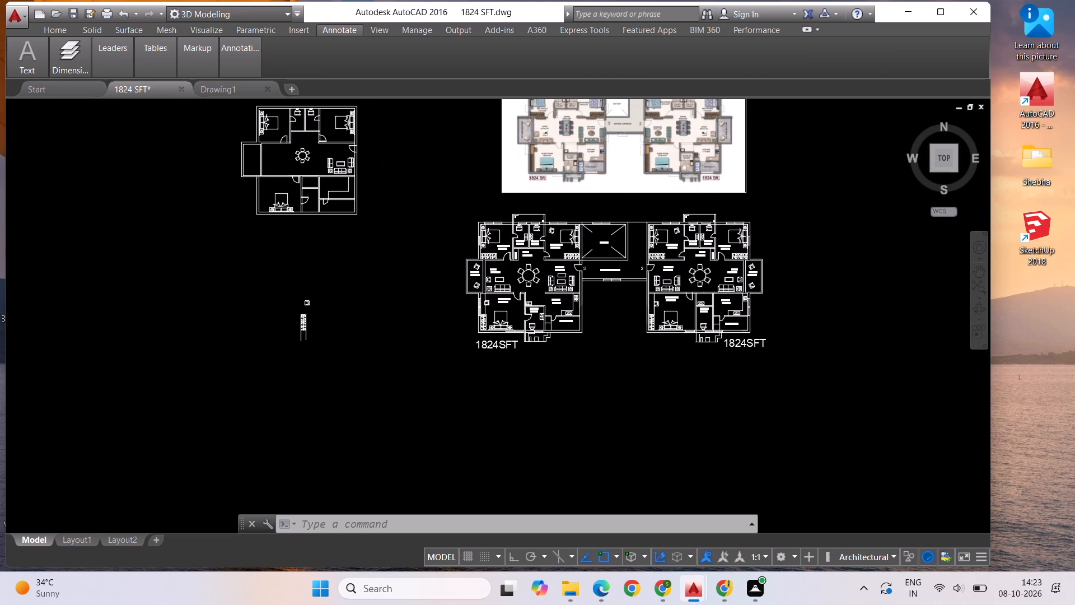
scroll(574, 174, up, 1)
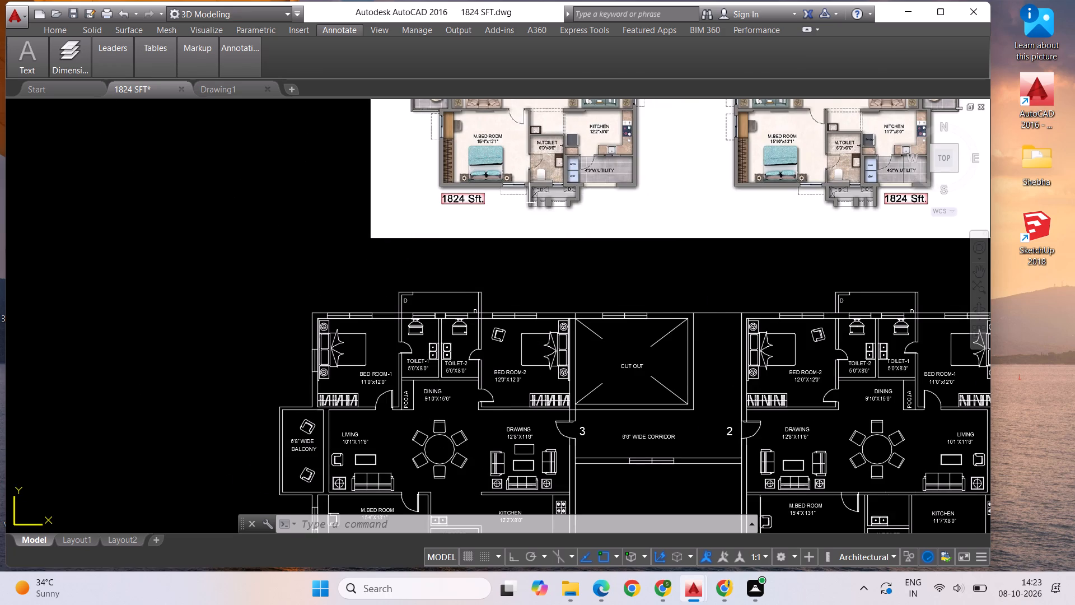
scroll(513, 217, down, 1)
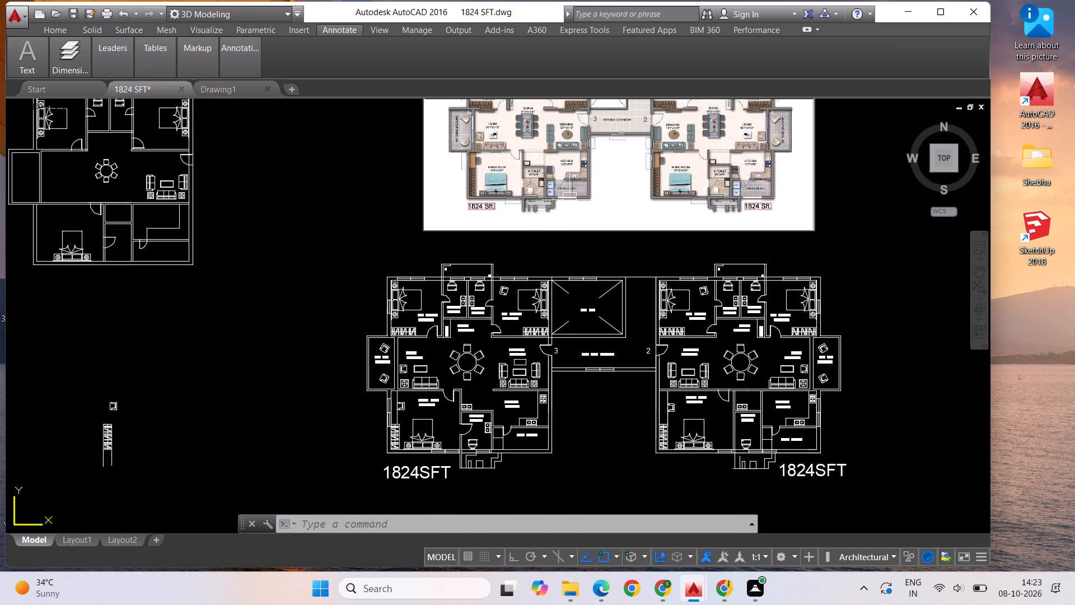
scroll(555, 222, down, 2)
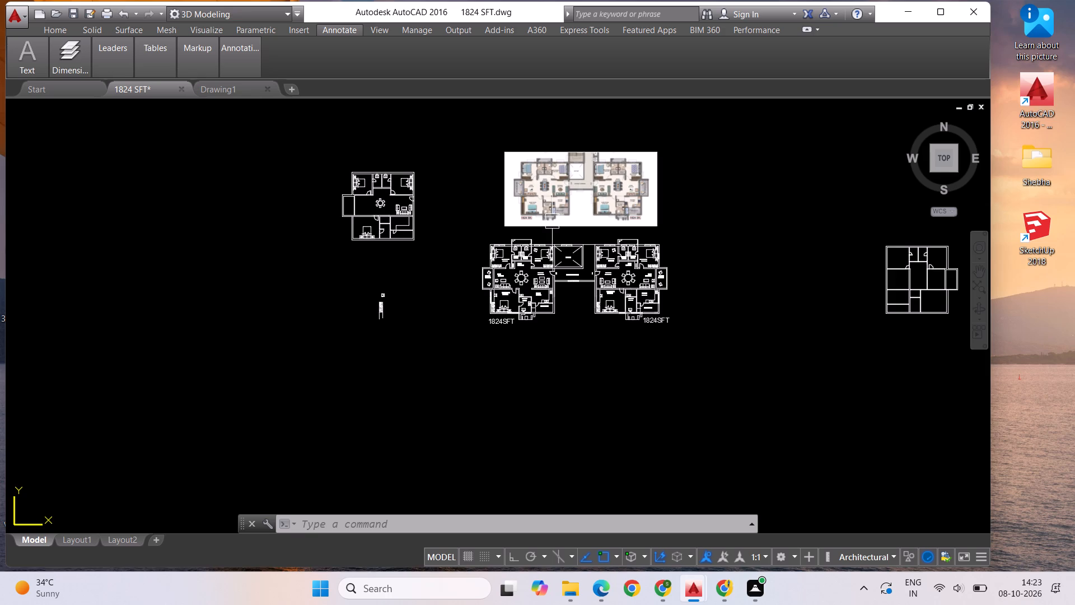
scroll(554, 218, up, 2)
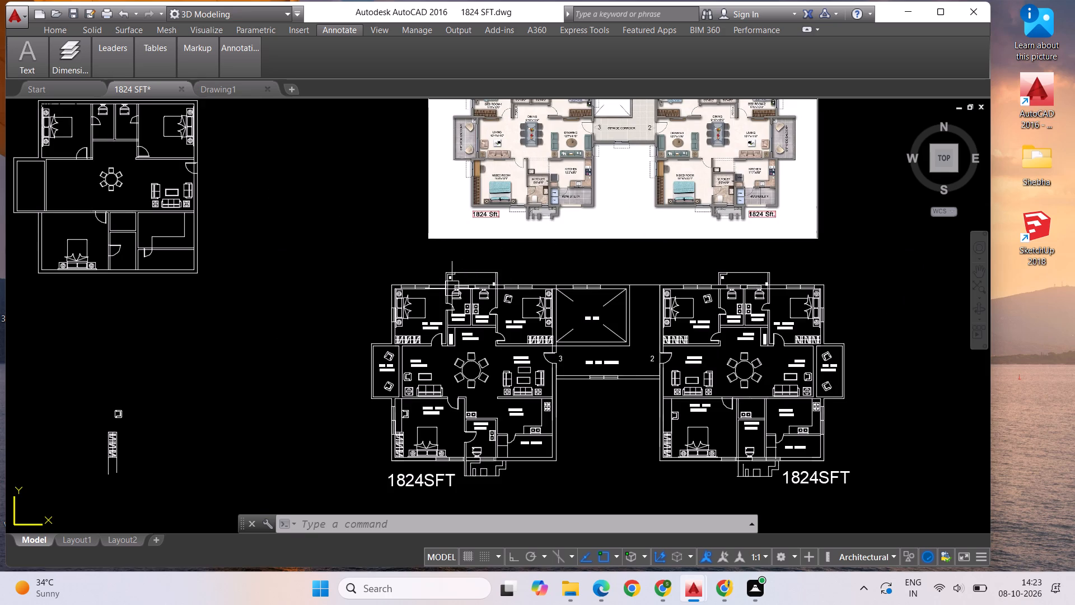
scroll(452, 288, down, 1)
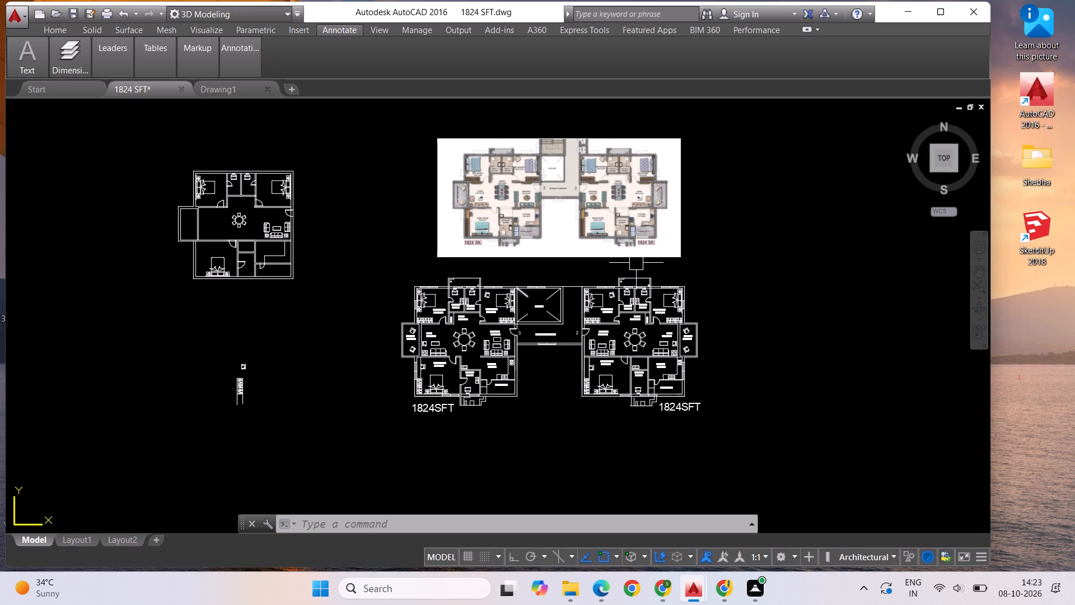
Draw a vertical line about 1'-8" long upward from the bottom edge of the copied rectangle above unit 3's drawing-room coffee table.
scroll(497, 350, up, 5)
key(Escape)
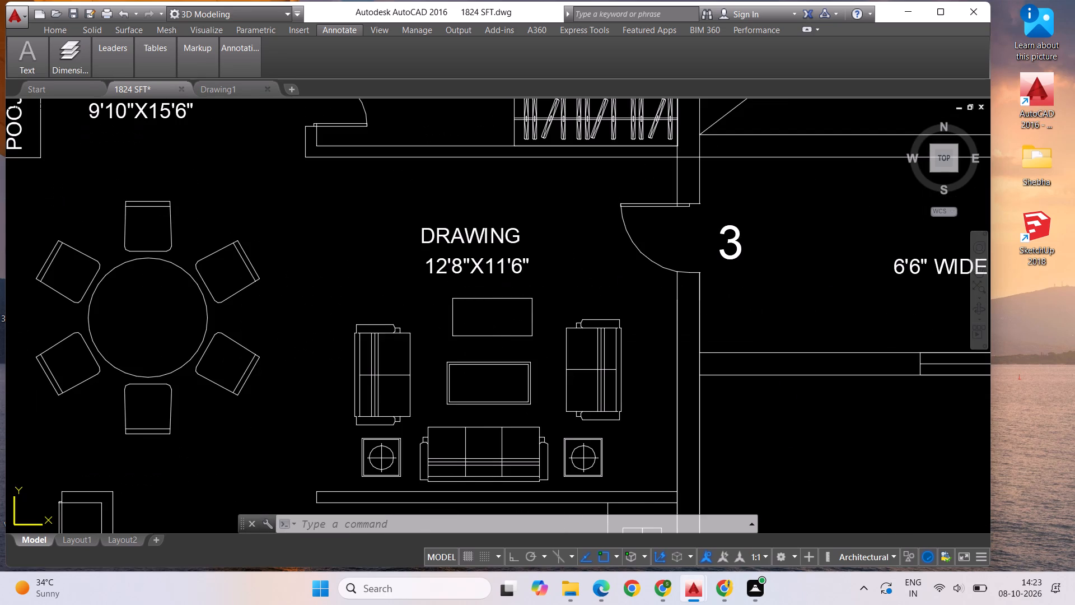
key(l)
key(Return)
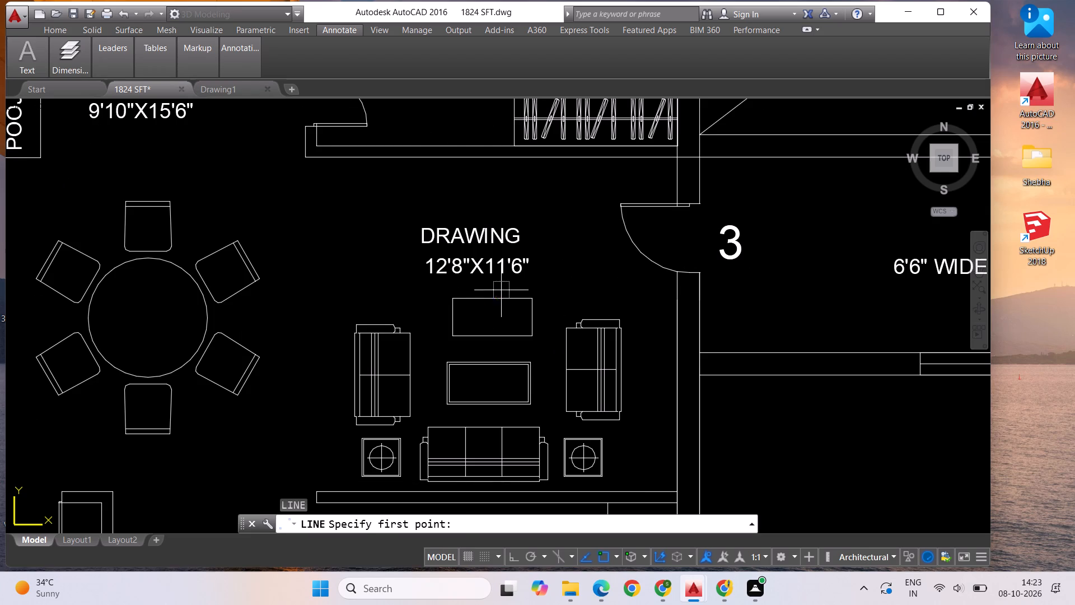
scroll(499, 302, up, 2)
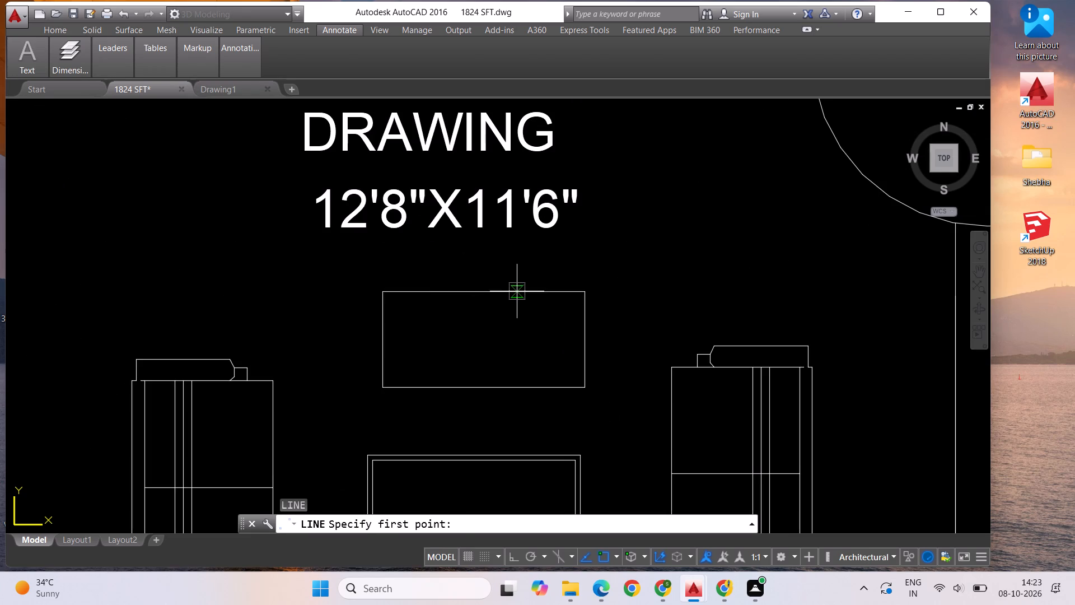
click(511, 388)
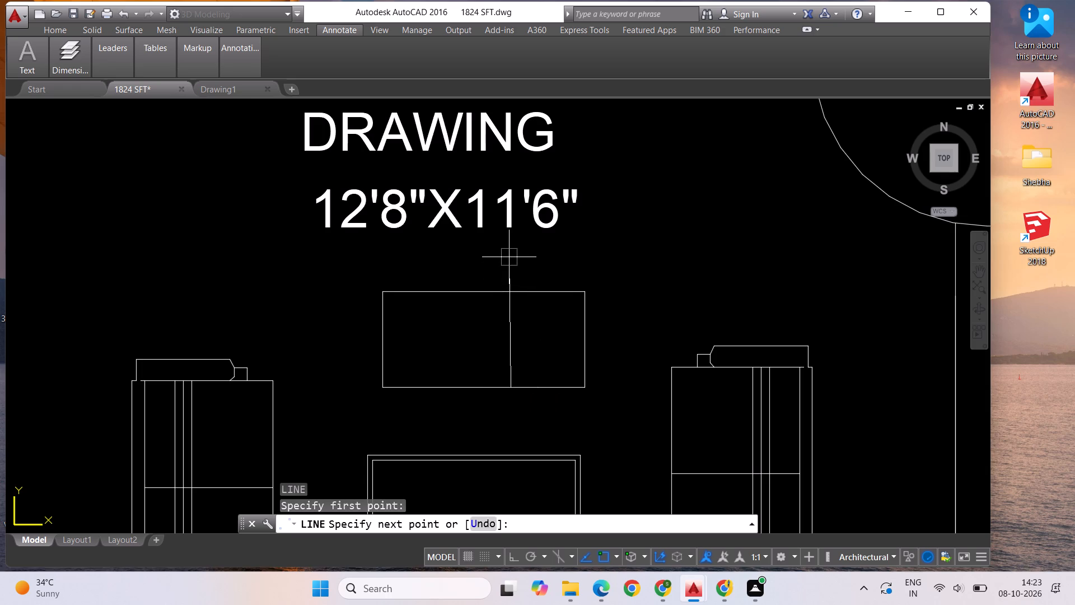
key(F8)
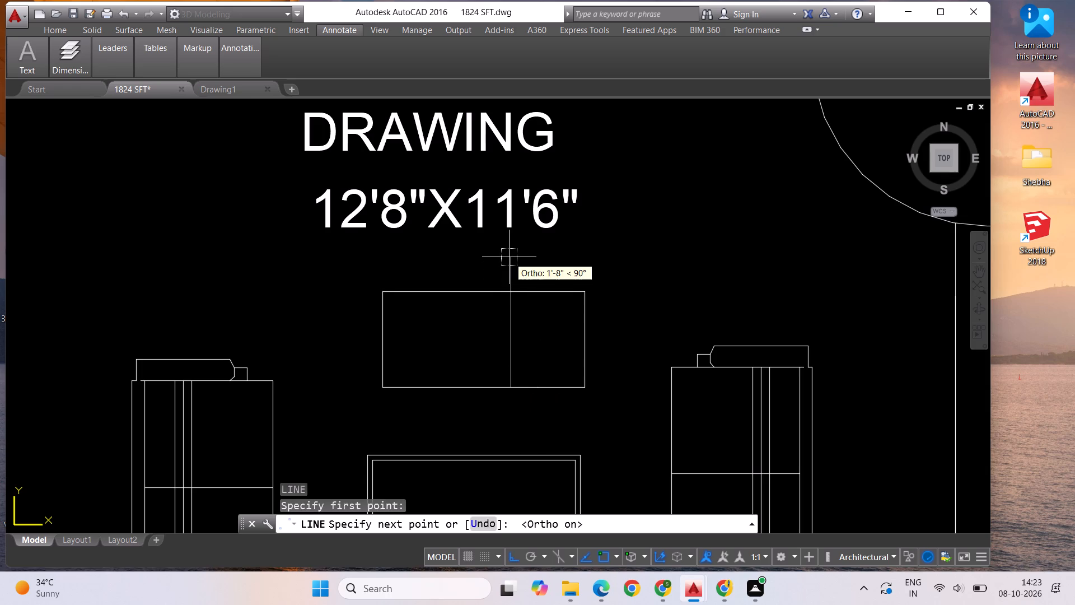
click(509, 257)
key(Escape)
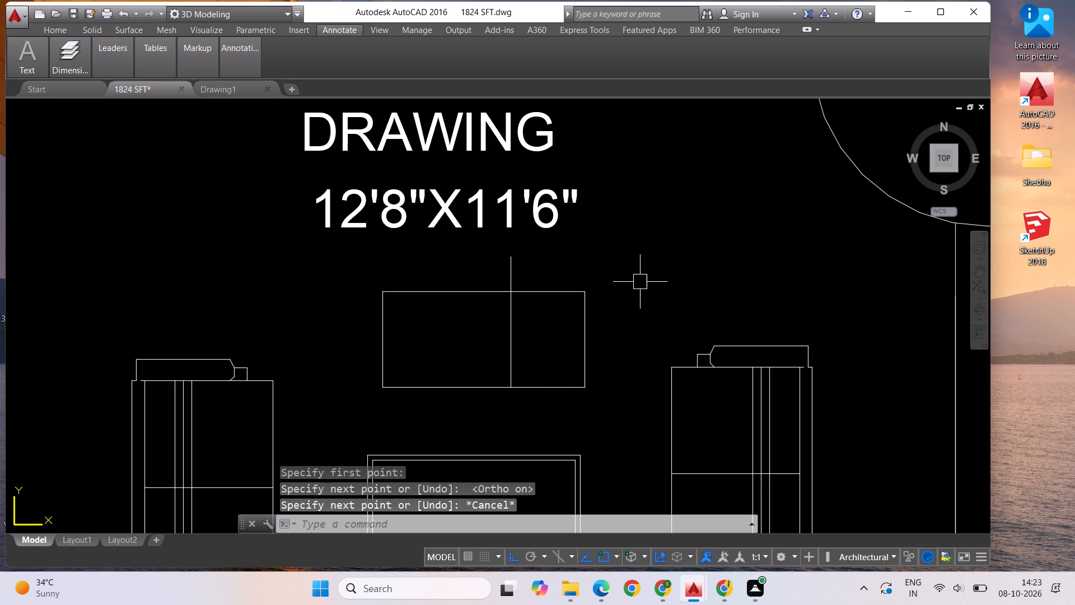
Trim the copied rectangle's top and bottom edges beyond the new vertical line and erase the leftover right side line.
key(Escape)
key(t)
key(r)
key(Return)
key(Return)
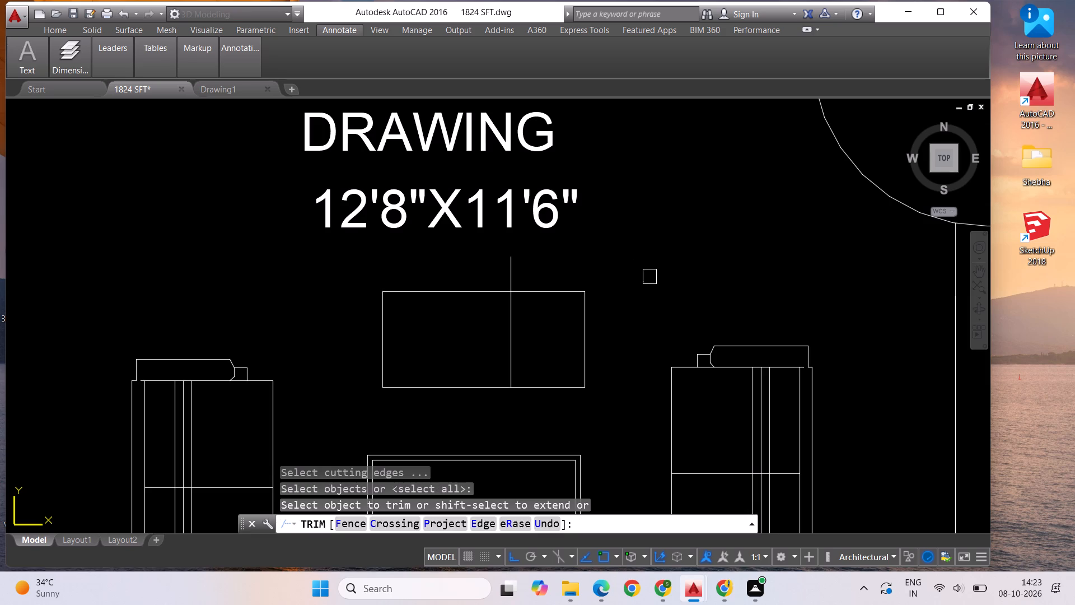
click(549, 292)
click(583, 333)
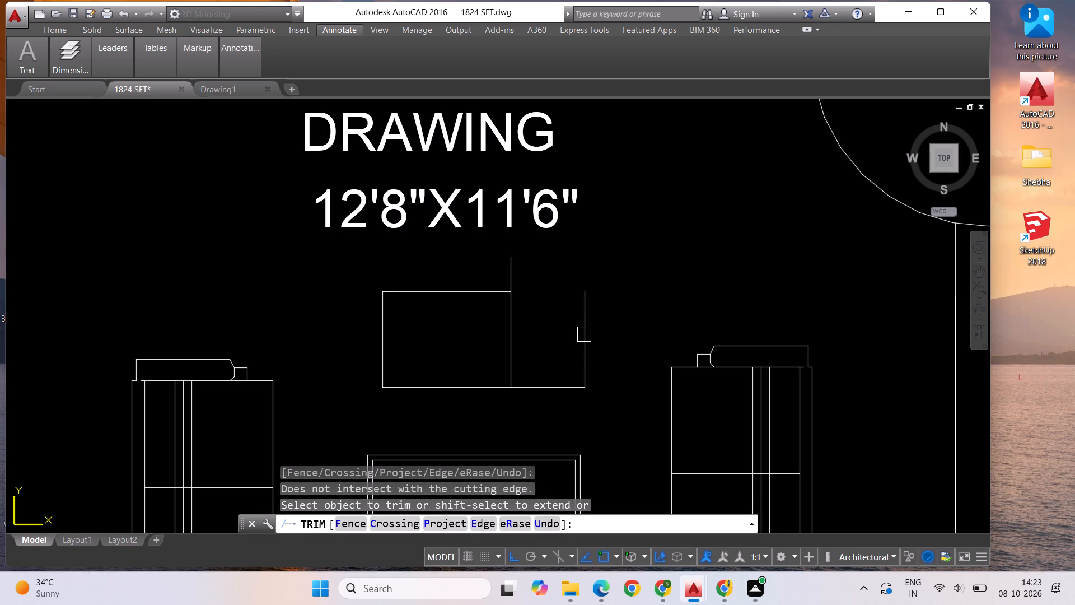
click(535, 389)
key(Escape)
click(584, 355)
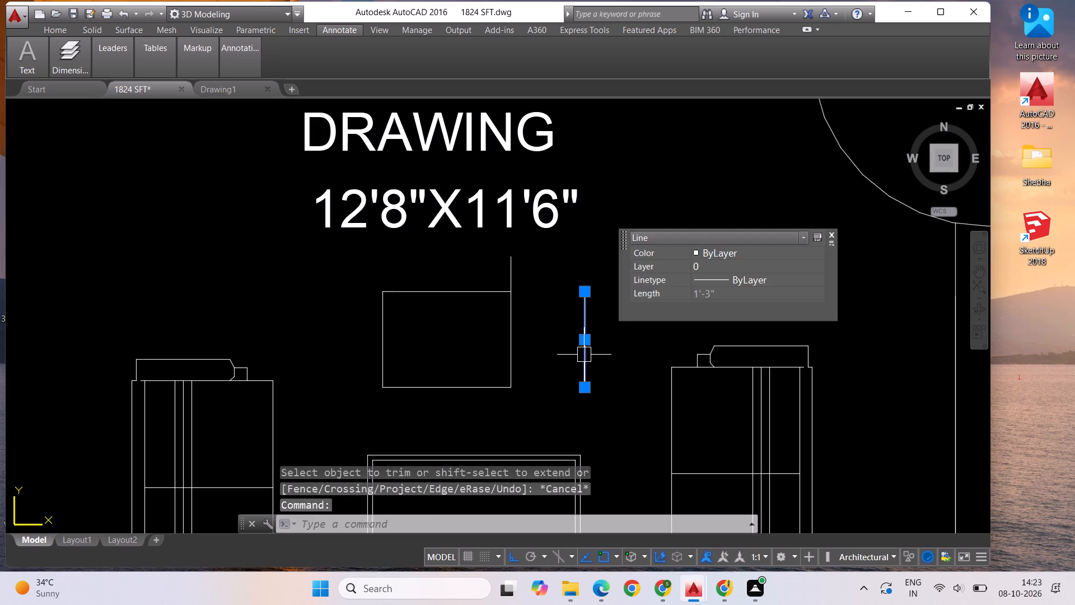
key(Delete)
key(Escape)
key(Escape)
Fillet the rectangle's top edge with the new vertical line to form a square corner.
key(f)
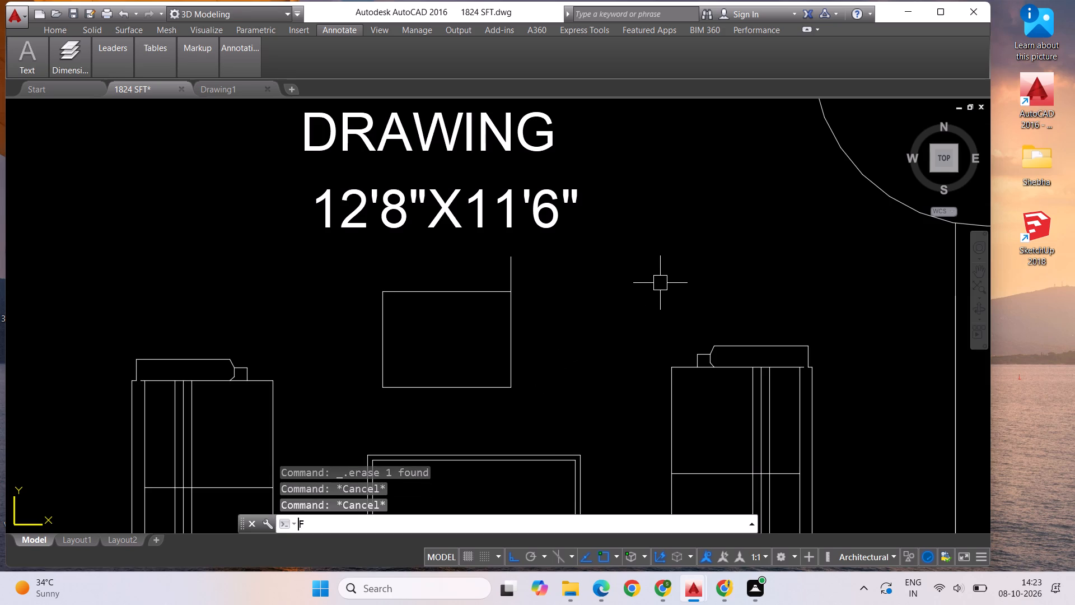
key(Return)
click(473, 291)
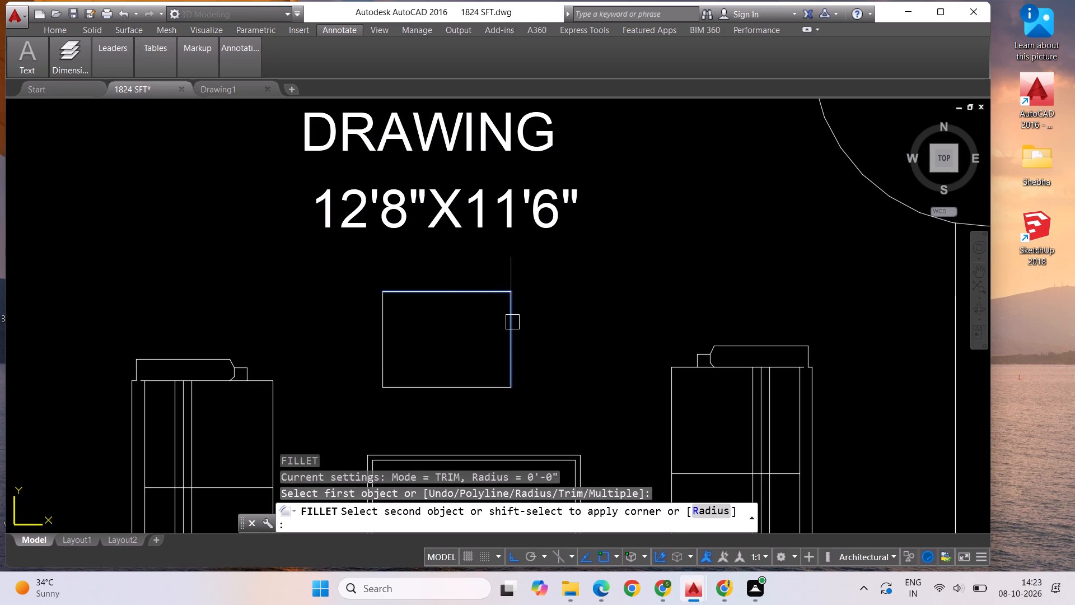
click(512, 322)
key(space)
key(Escape)
key(Escape)
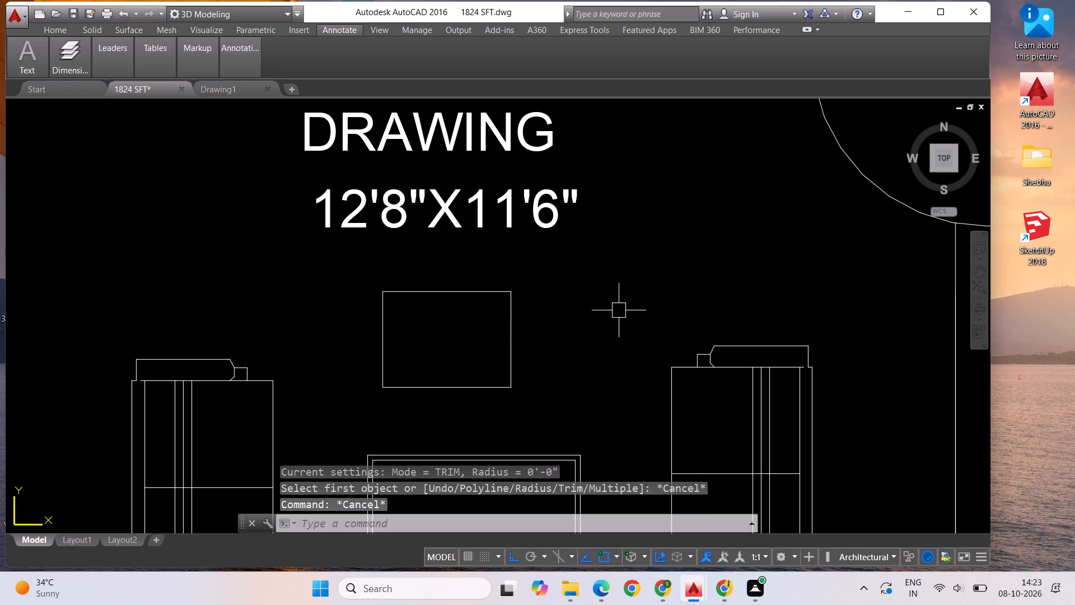
key(Escape)
Group the four lines of the shortened rectangle above the coffee table.
click(585, 390)
click(331, 266)
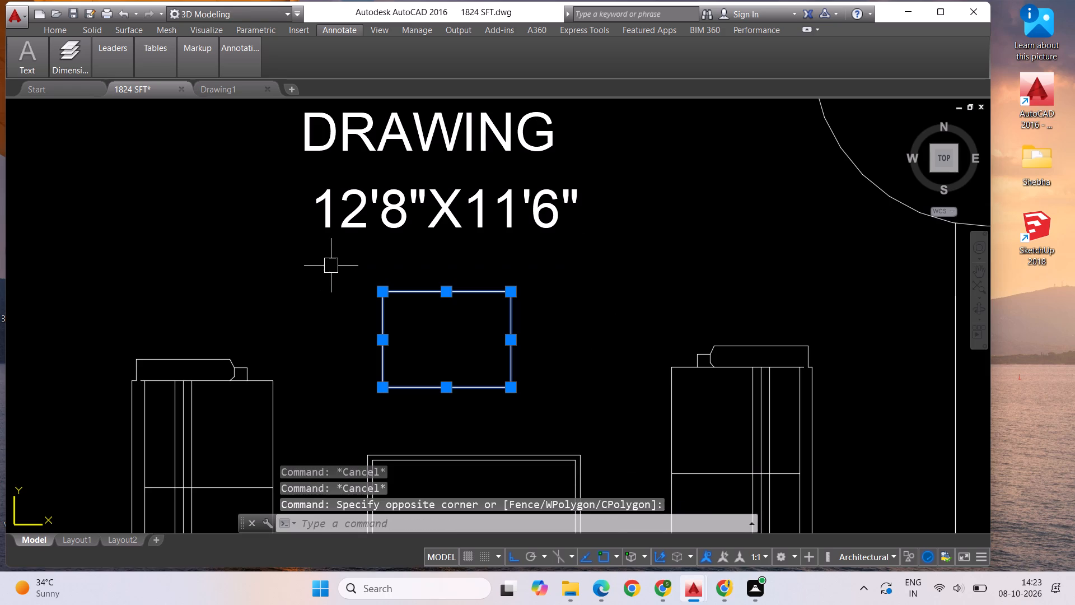
right_click(454, 331)
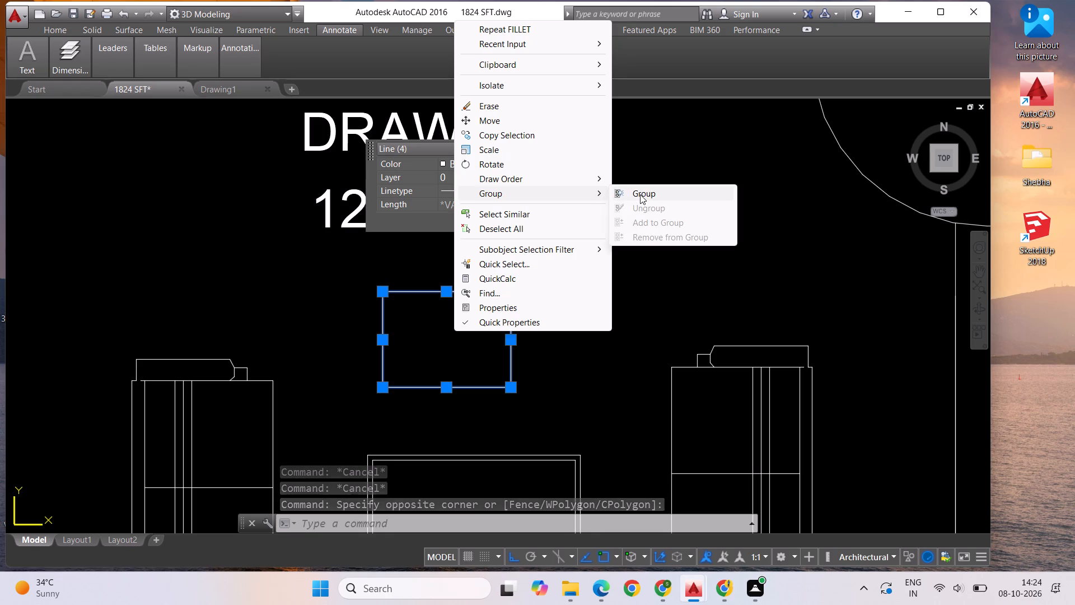
click(640, 194)
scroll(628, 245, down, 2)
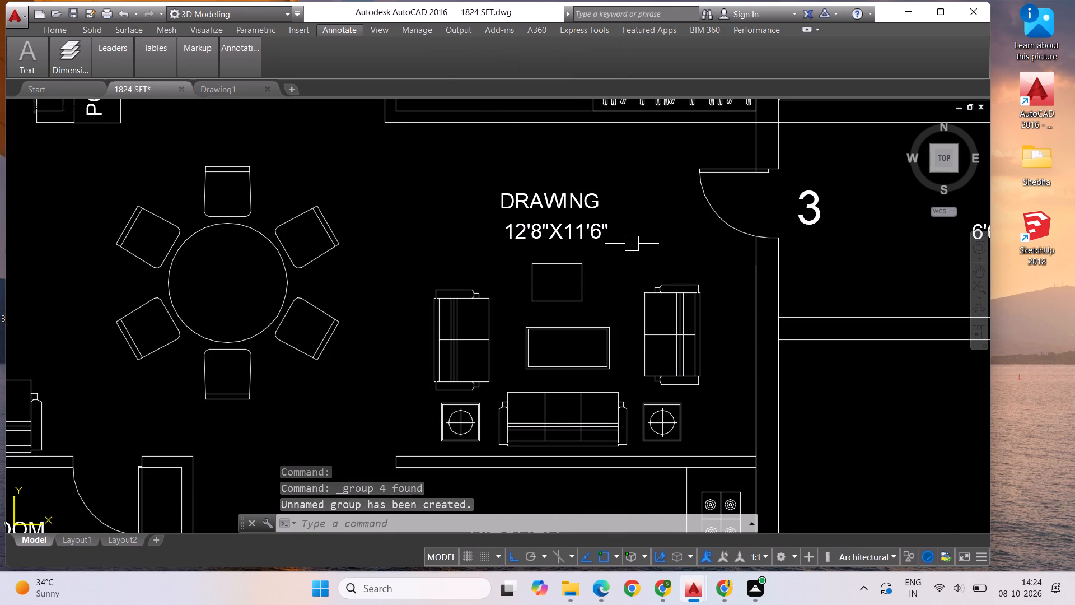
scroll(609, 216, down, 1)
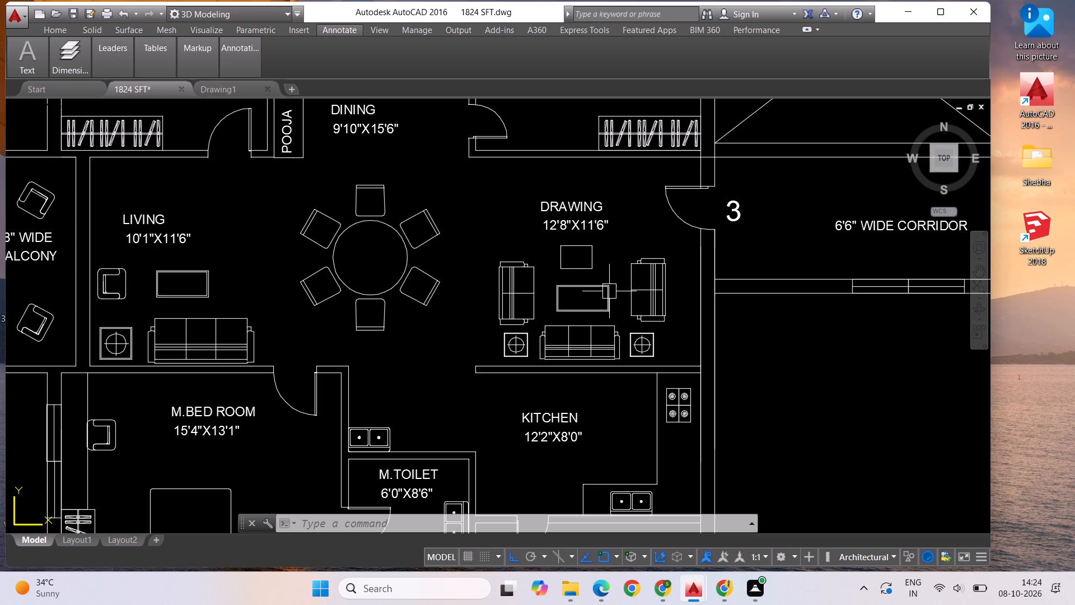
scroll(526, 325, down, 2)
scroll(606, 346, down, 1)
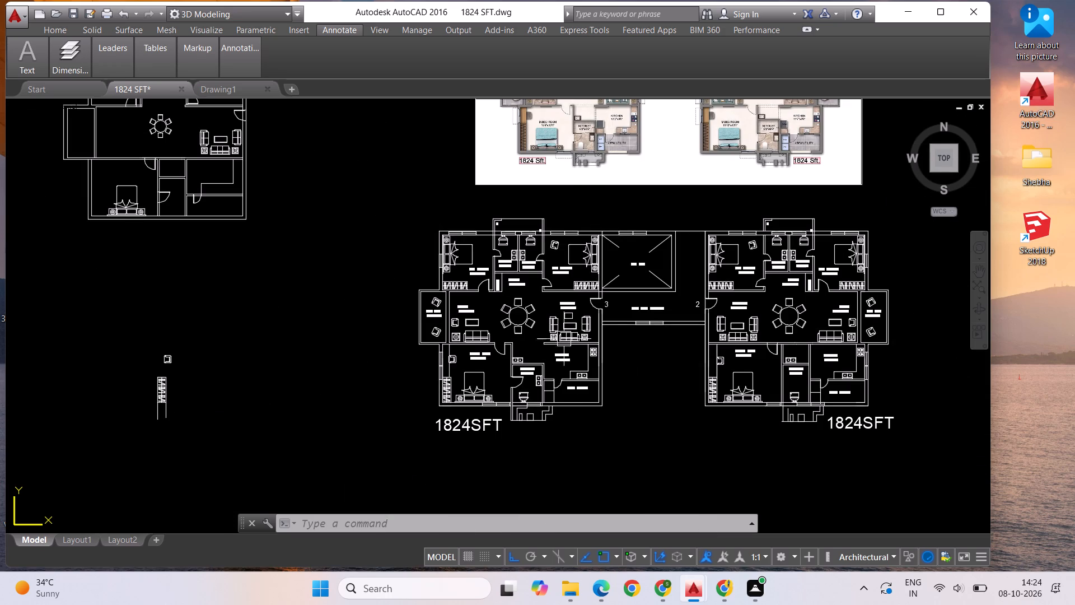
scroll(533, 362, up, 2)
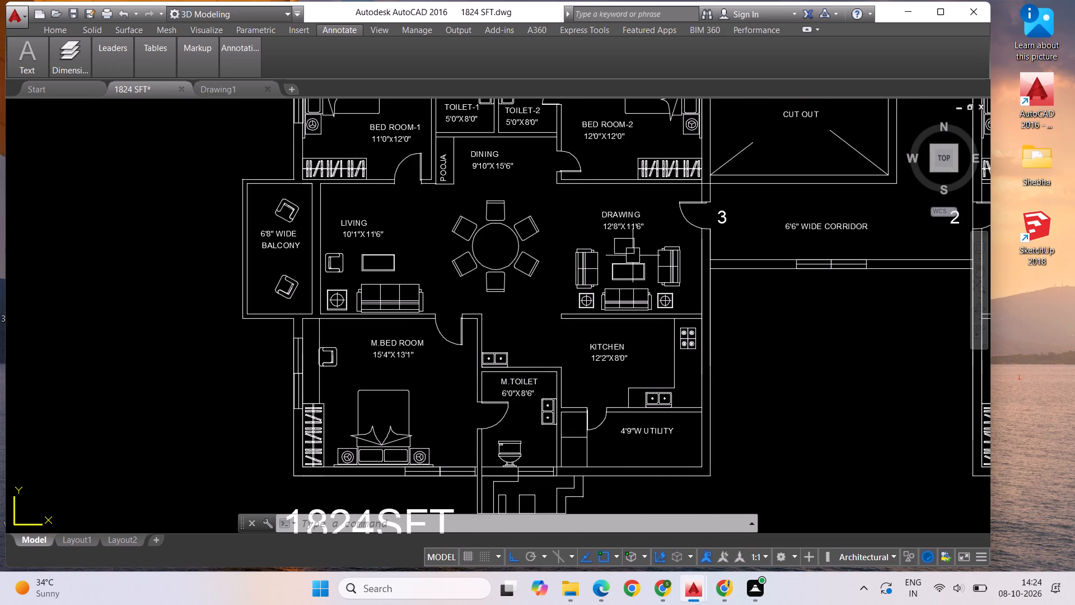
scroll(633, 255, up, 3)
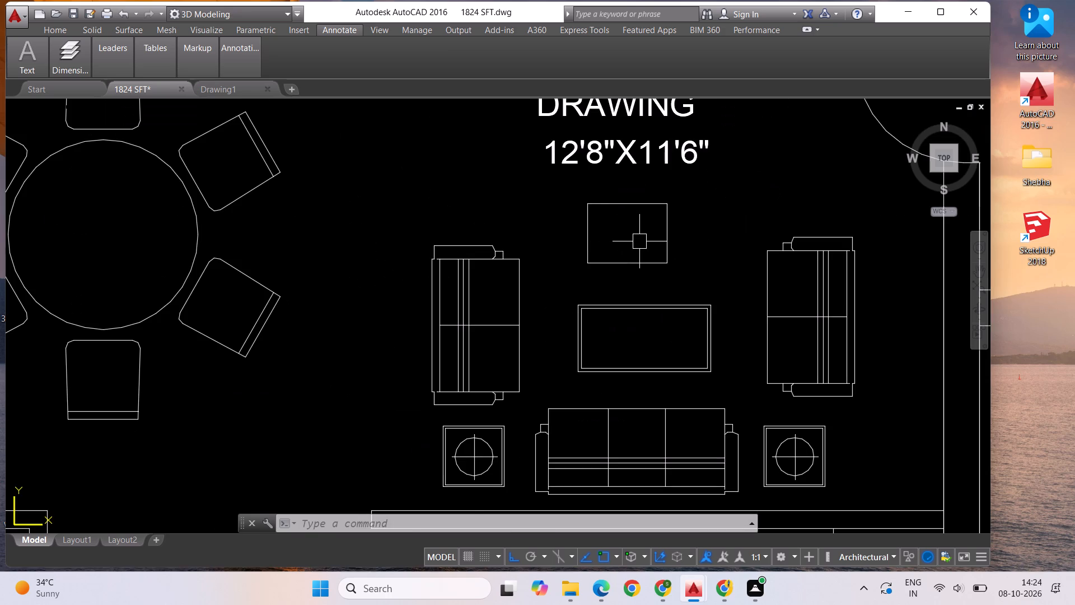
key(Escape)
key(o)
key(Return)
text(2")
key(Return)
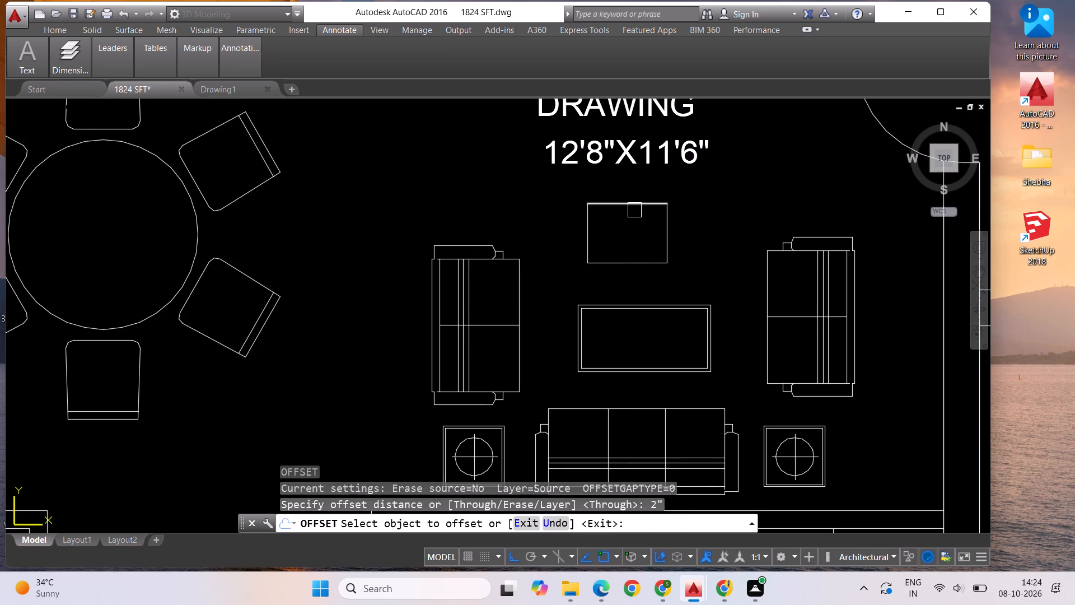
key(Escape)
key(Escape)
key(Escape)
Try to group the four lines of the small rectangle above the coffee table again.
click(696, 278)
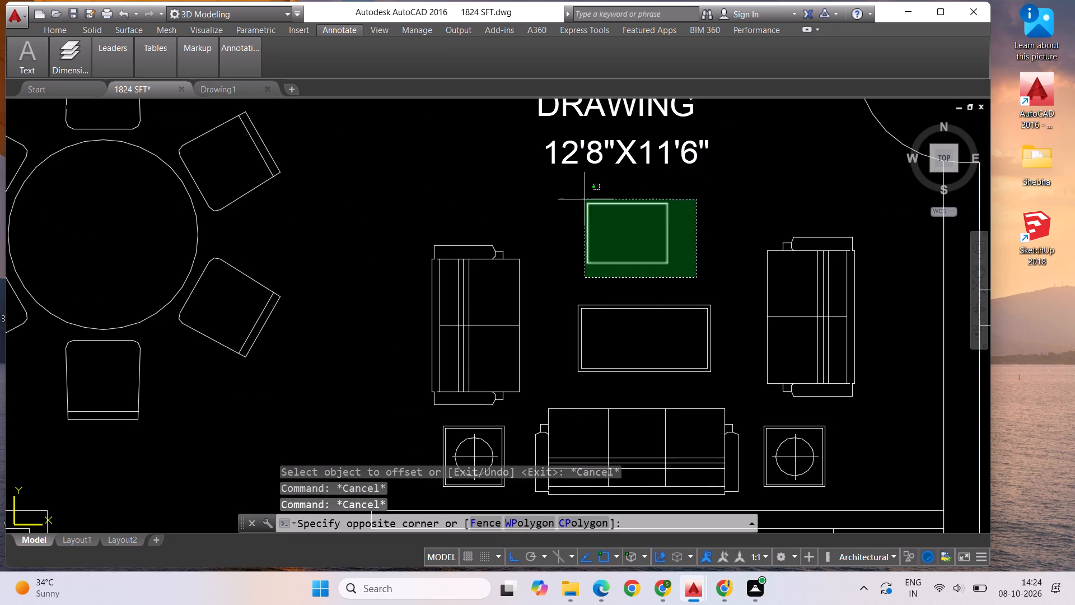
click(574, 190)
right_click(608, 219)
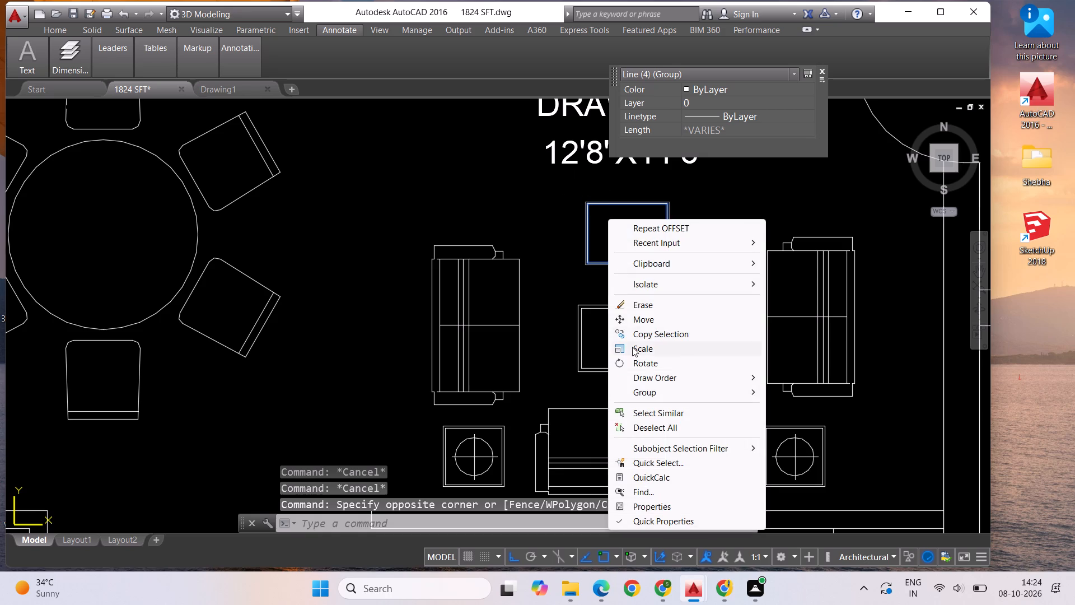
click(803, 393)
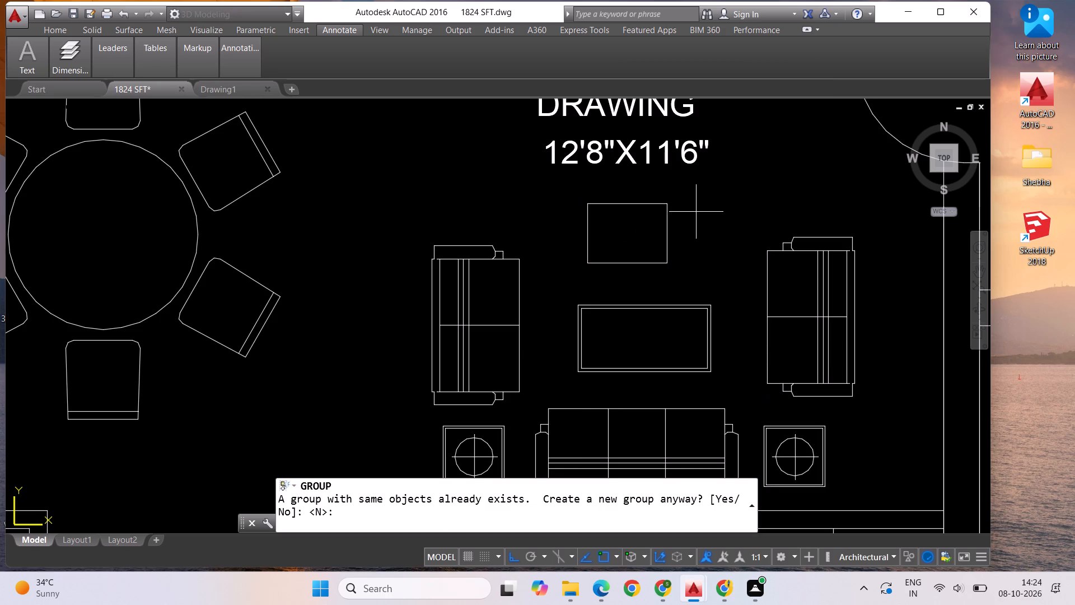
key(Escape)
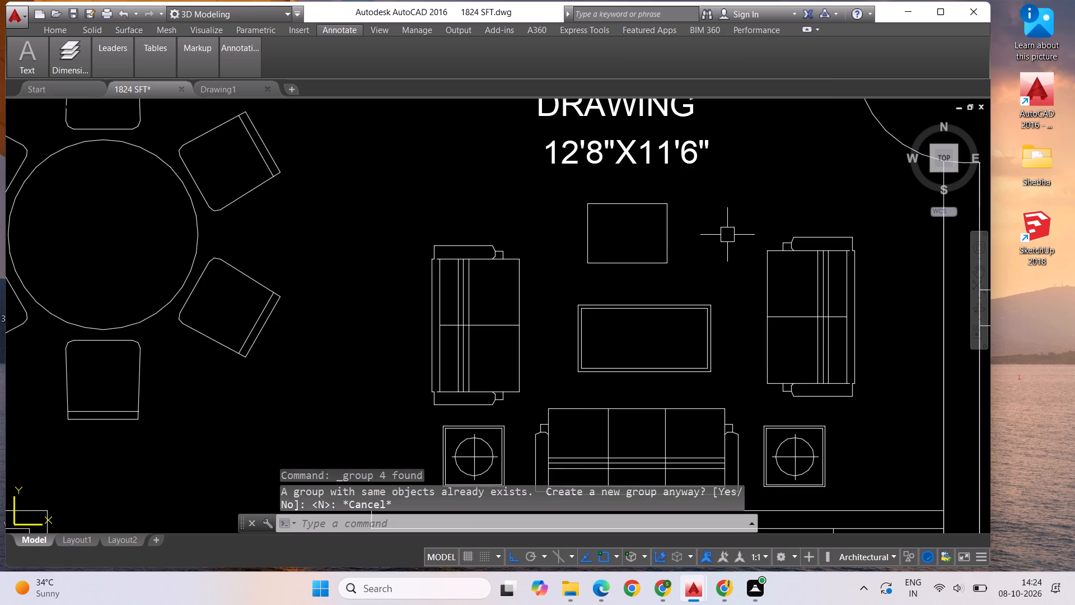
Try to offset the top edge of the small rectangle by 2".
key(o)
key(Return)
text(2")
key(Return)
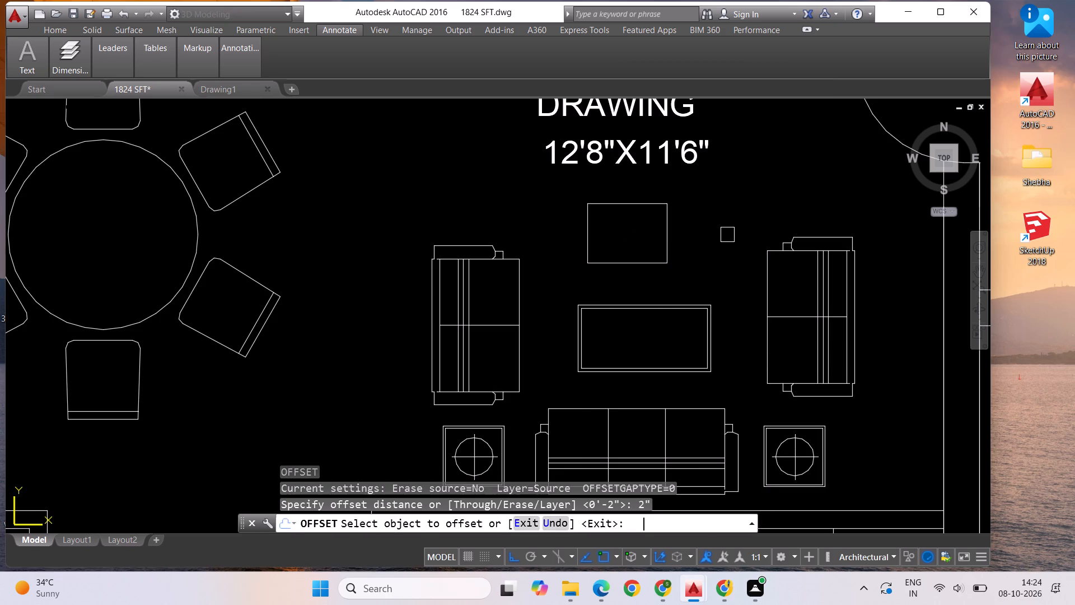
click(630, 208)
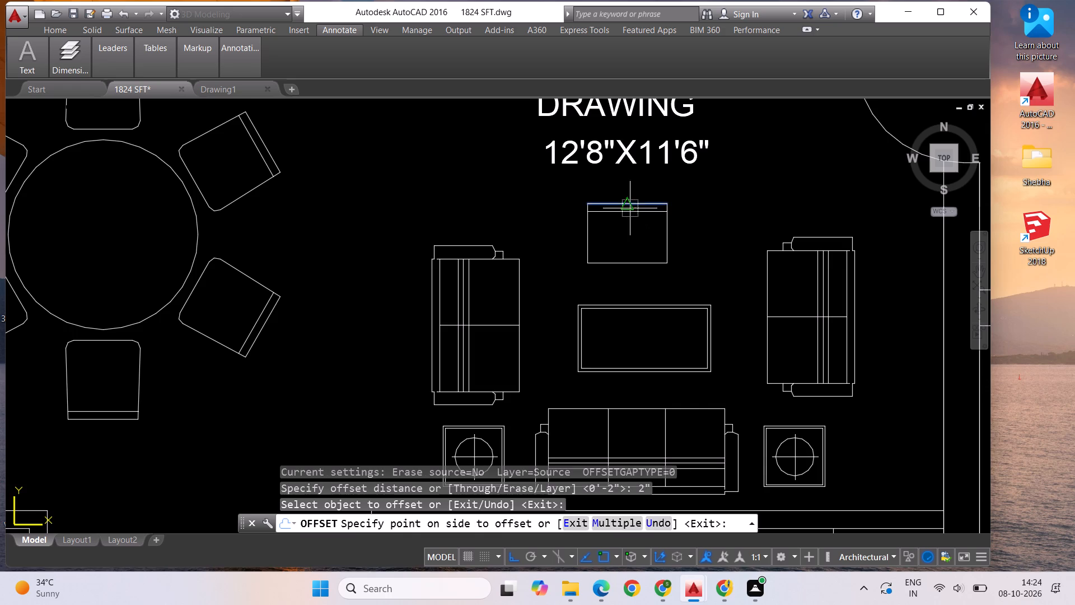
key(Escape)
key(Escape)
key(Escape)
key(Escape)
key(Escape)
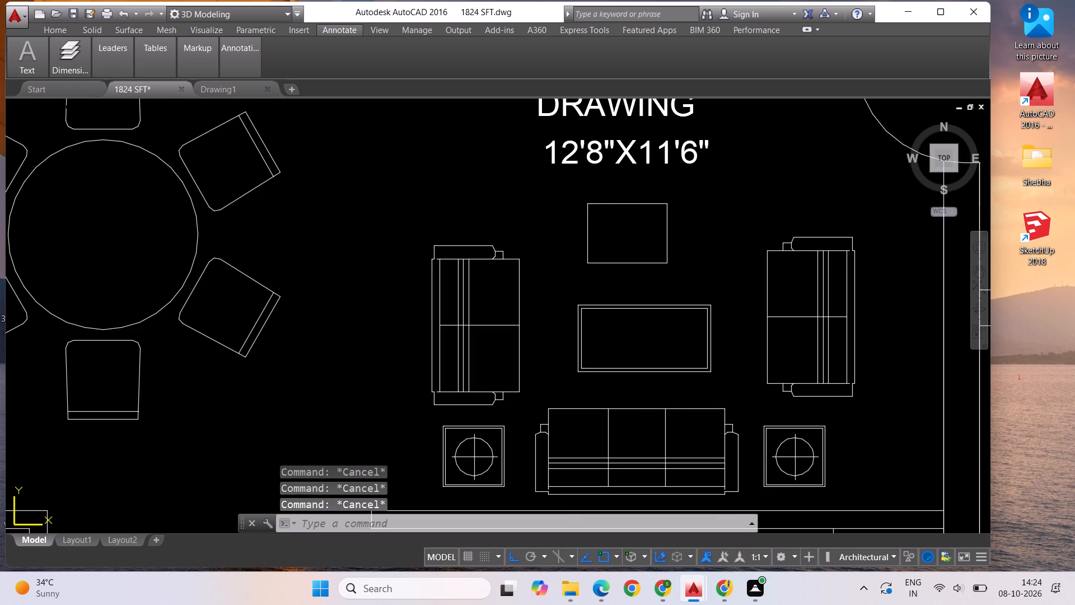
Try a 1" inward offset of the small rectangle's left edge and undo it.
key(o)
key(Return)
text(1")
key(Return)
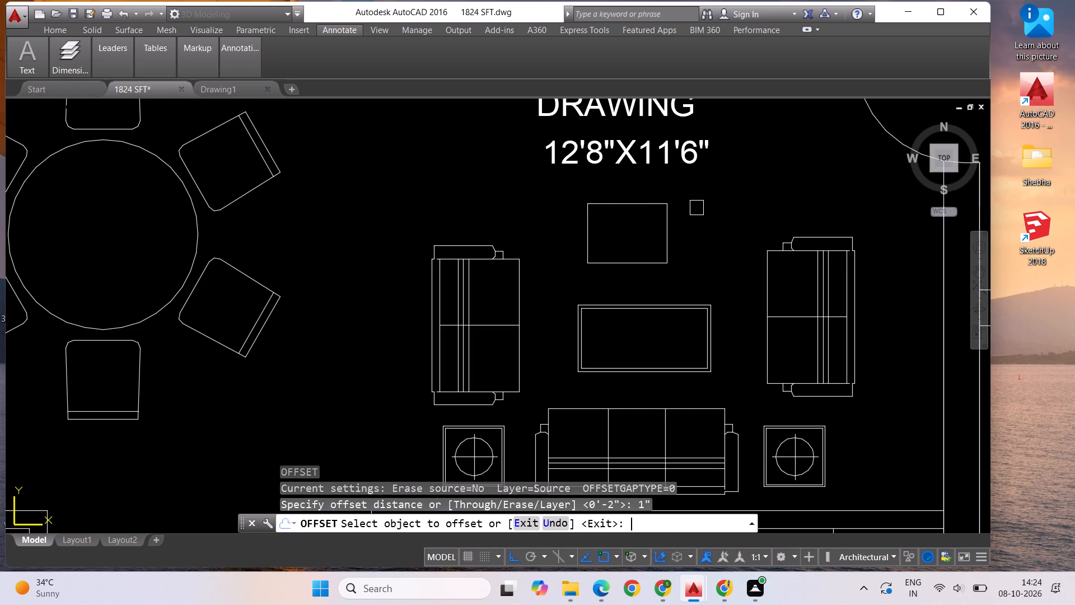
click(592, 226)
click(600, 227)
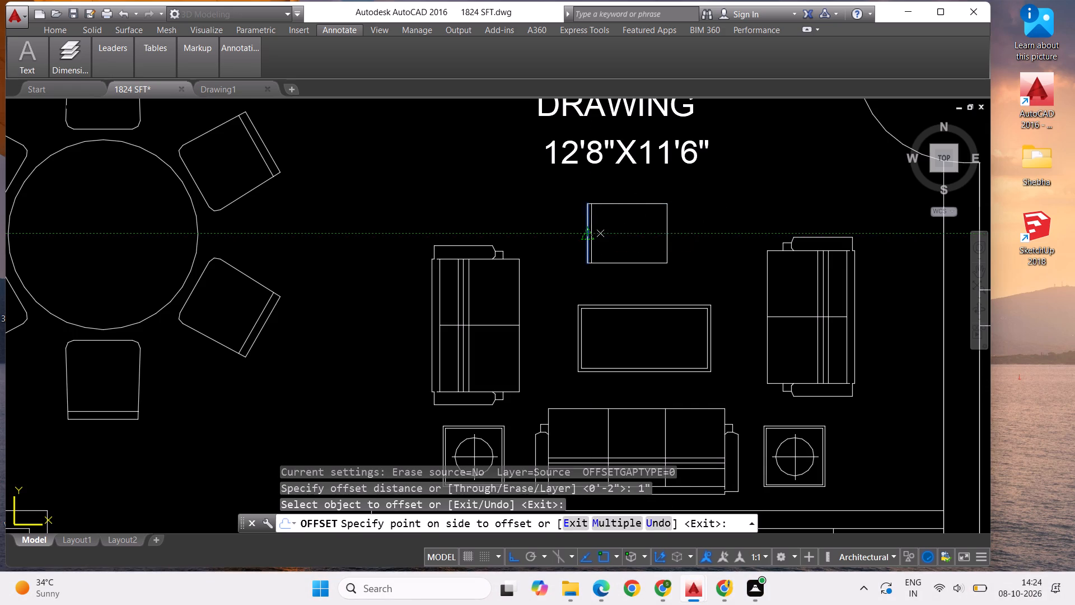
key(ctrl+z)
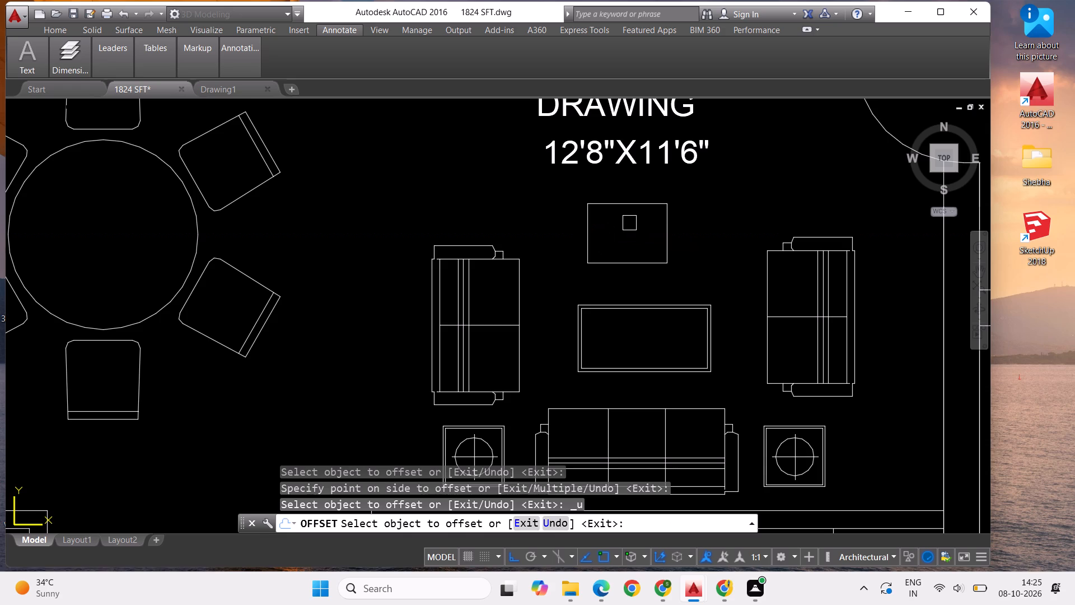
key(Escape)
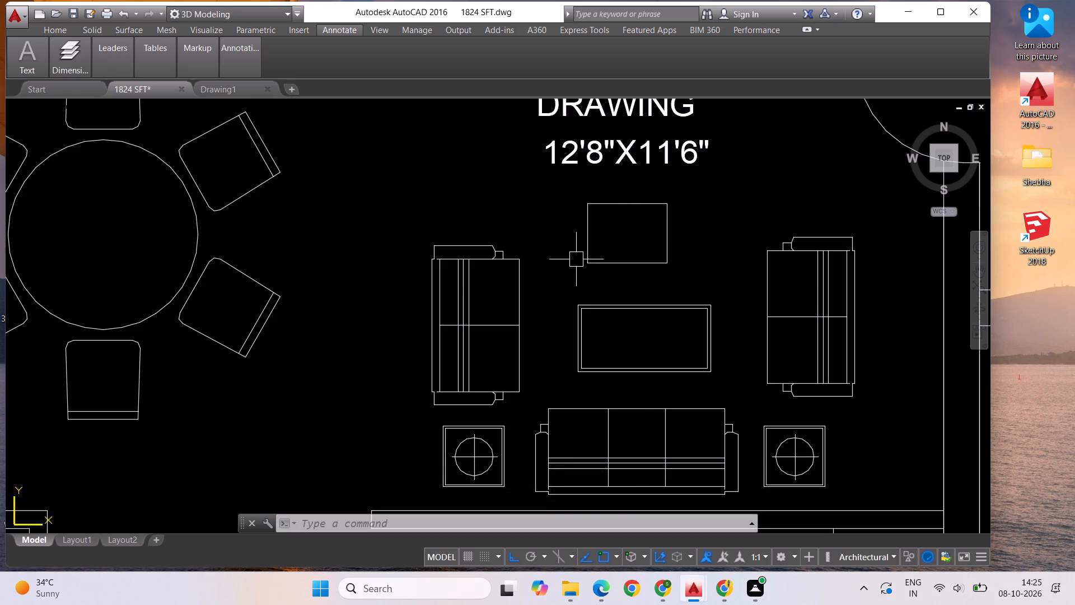
Offset all four edges of the small rectangle above the drawing-room coffee table 1" inward.
scroll(551, 252, down, 1)
scroll(592, 228, up, 1)
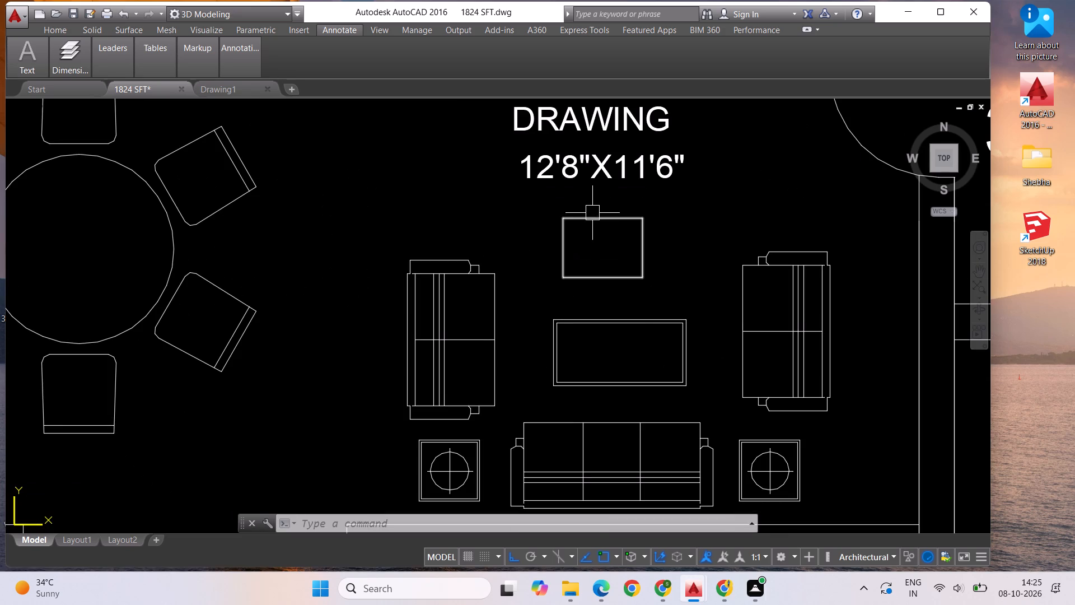
click(594, 219)
key(Escape)
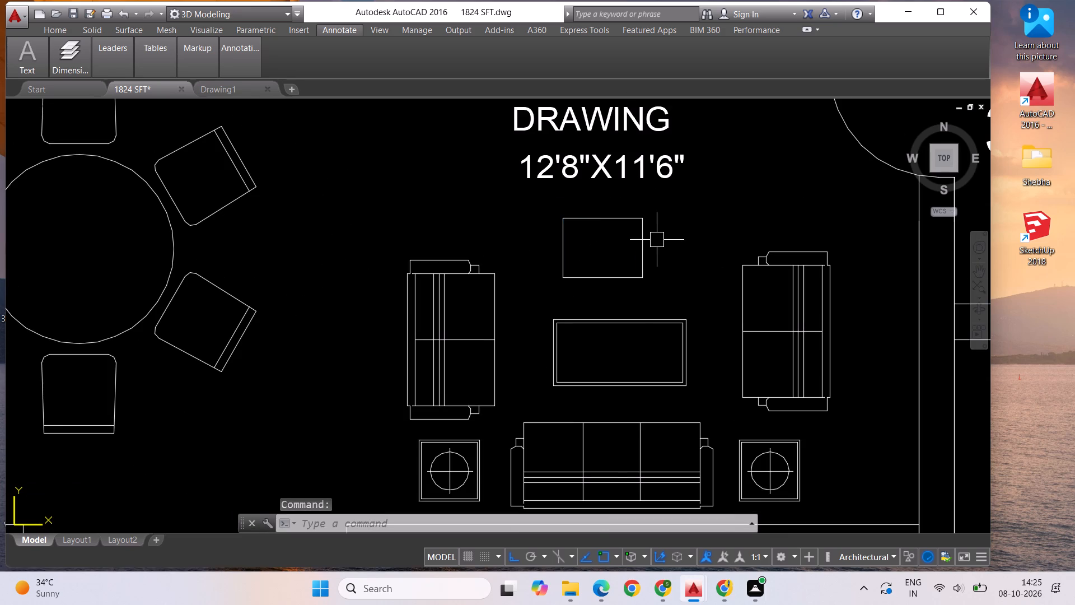
key(Escape)
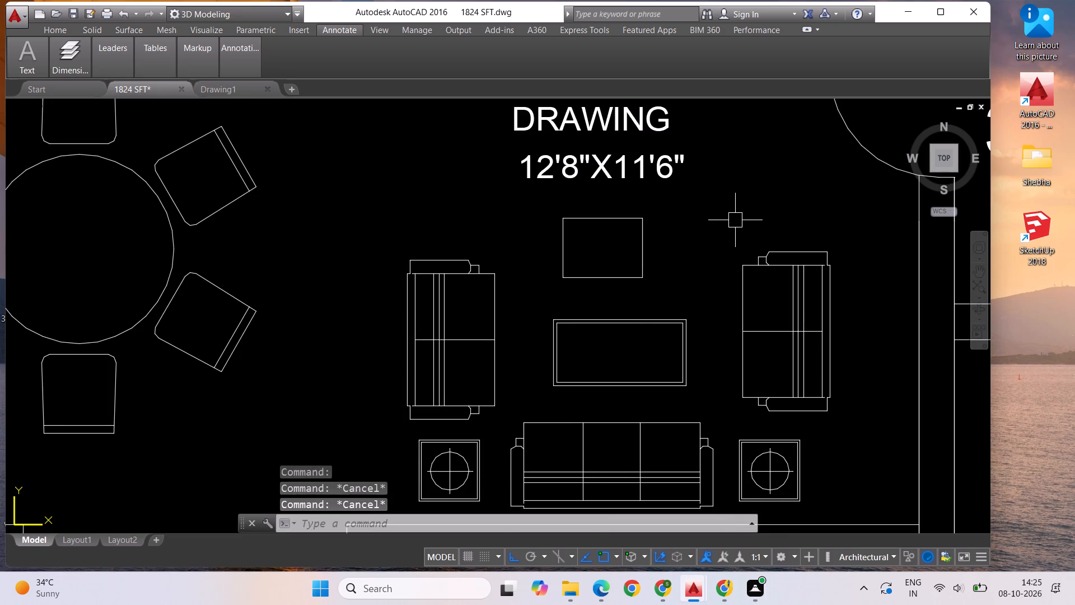
key(o)
key(Return)
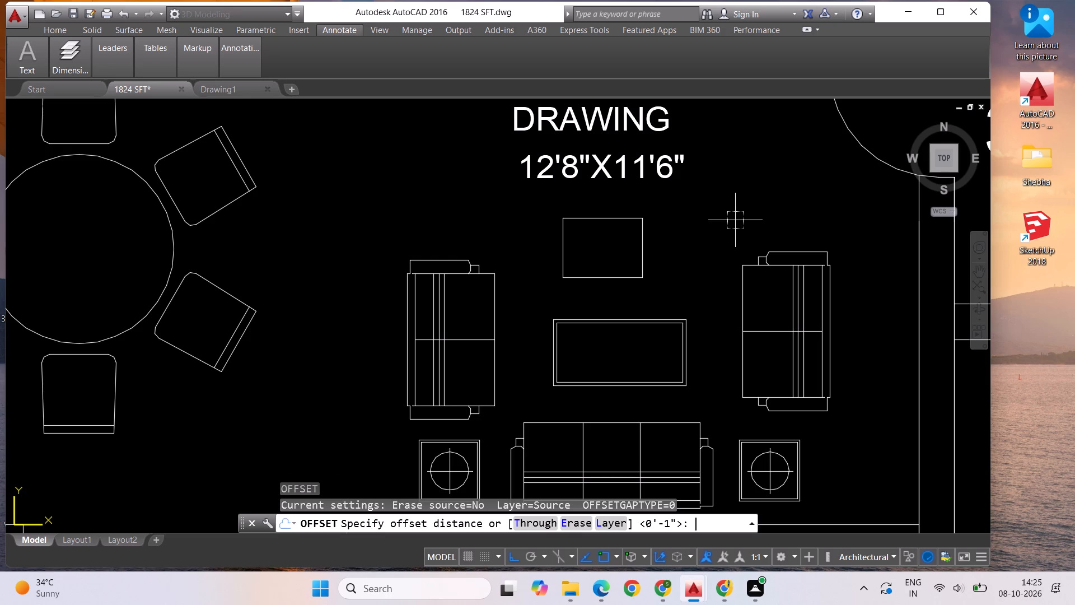
text(1")
key(Return)
click(605, 216)
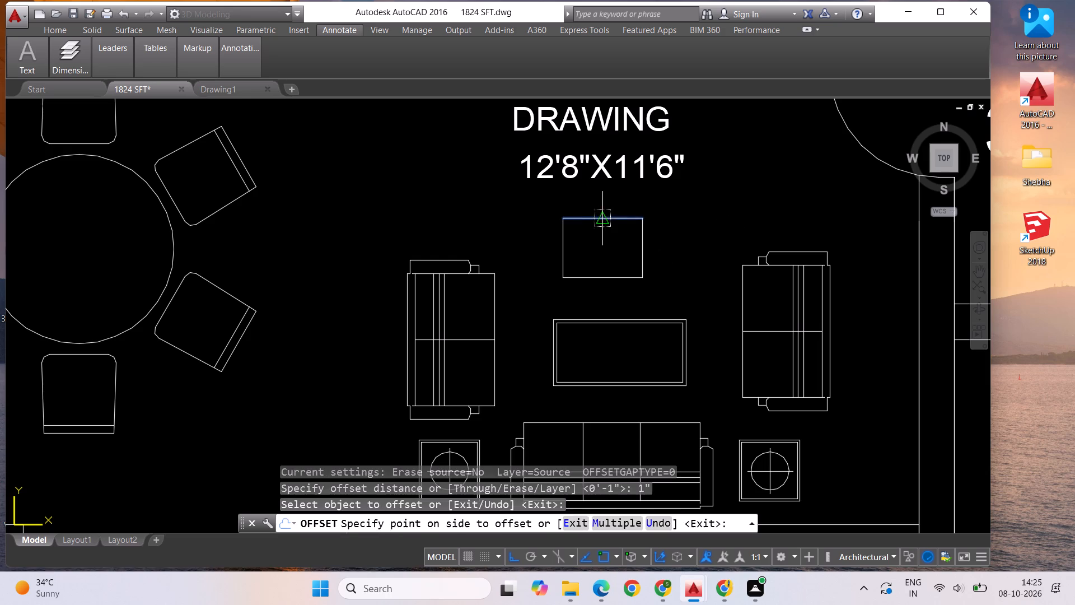
click(599, 240)
click(565, 243)
click(573, 245)
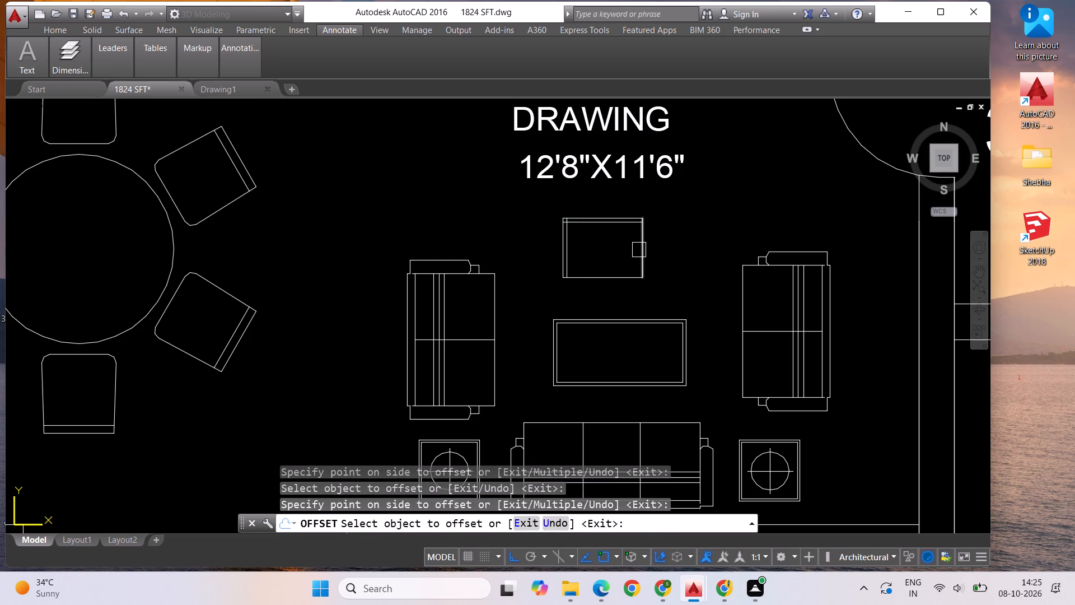
click(639, 250)
click(621, 250)
click(611, 275)
click(607, 260)
scroll(622, 238, down, 1)
scroll(653, 277, down, 1)
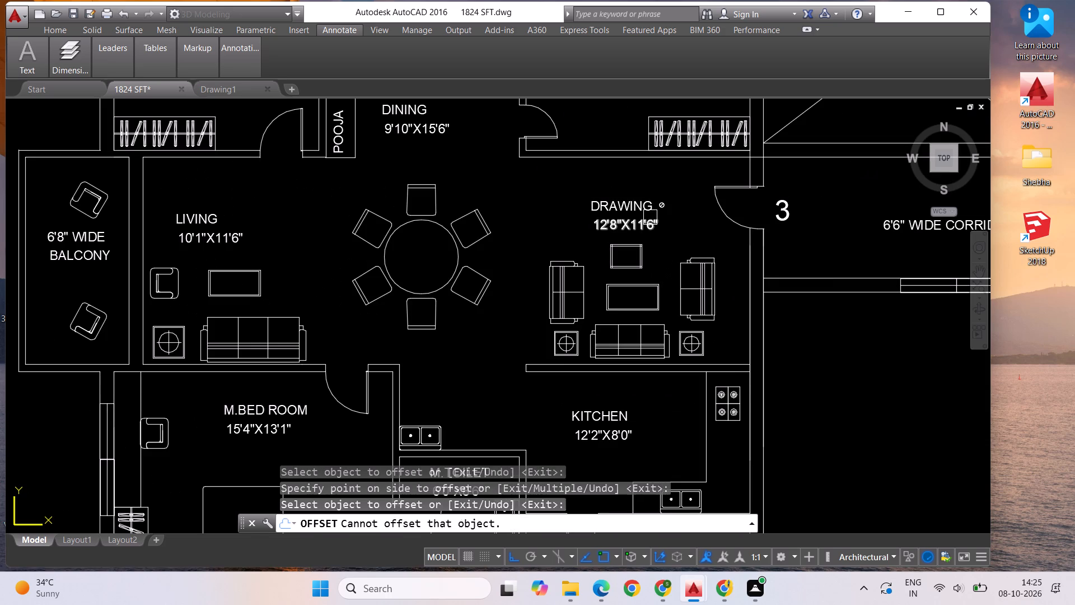
key(Escape)
key(Escape)
Trim the overlapping ends of the inner offset lines at the small rectangle's two upper corners.
scroll(604, 238, up, 2)
key(Escape)
text(TR)
key(Return)
key(Return)
scroll(637, 262, up, 5)
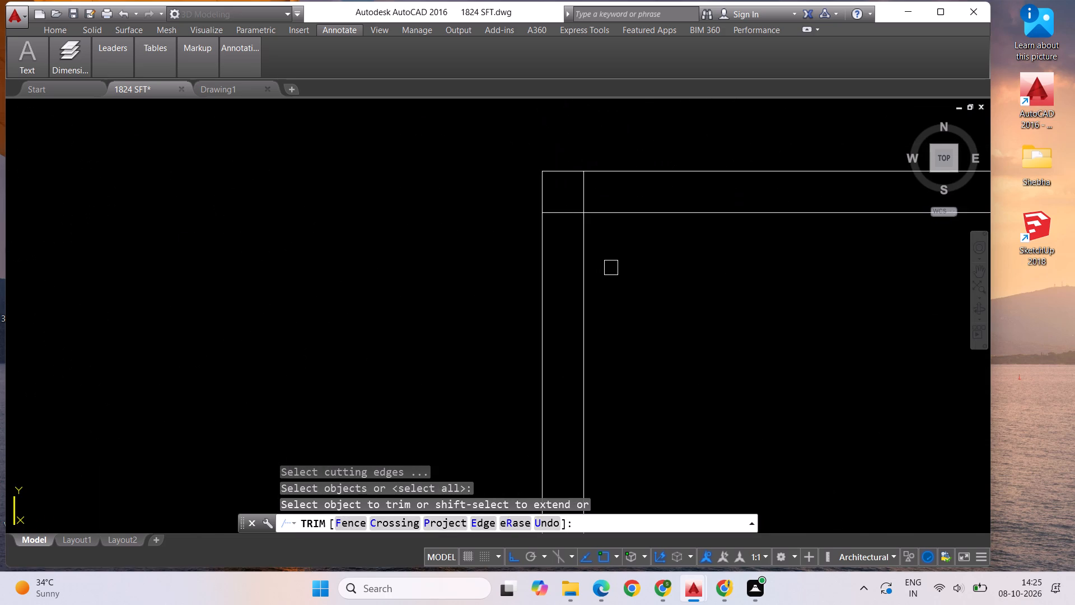
click(559, 211)
click(579, 196)
scroll(450, 198, down, 4)
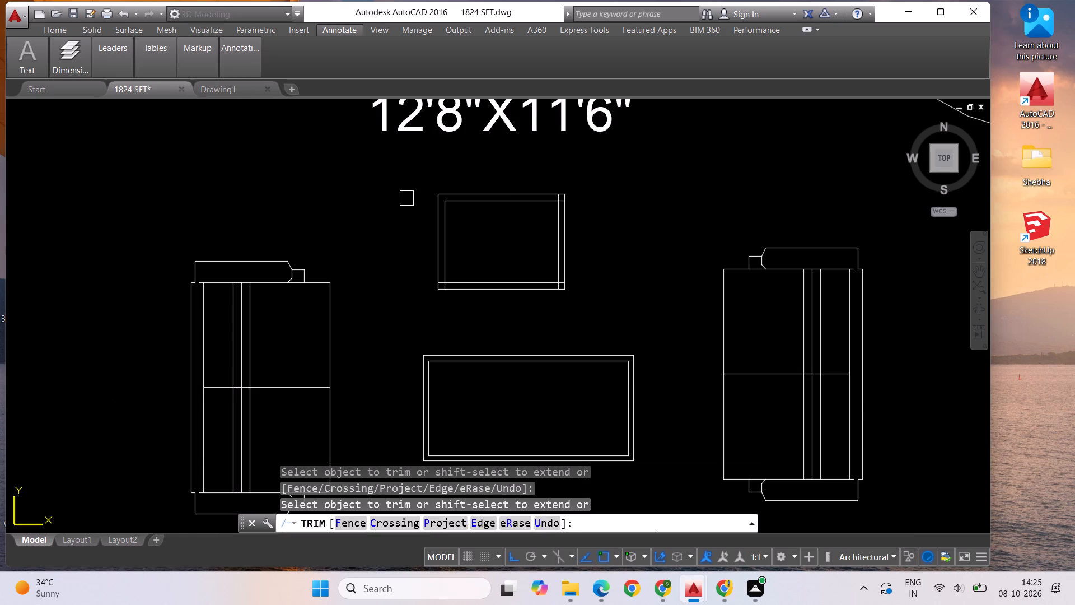
scroll(557, 192, up, 5)
click(578, 231)
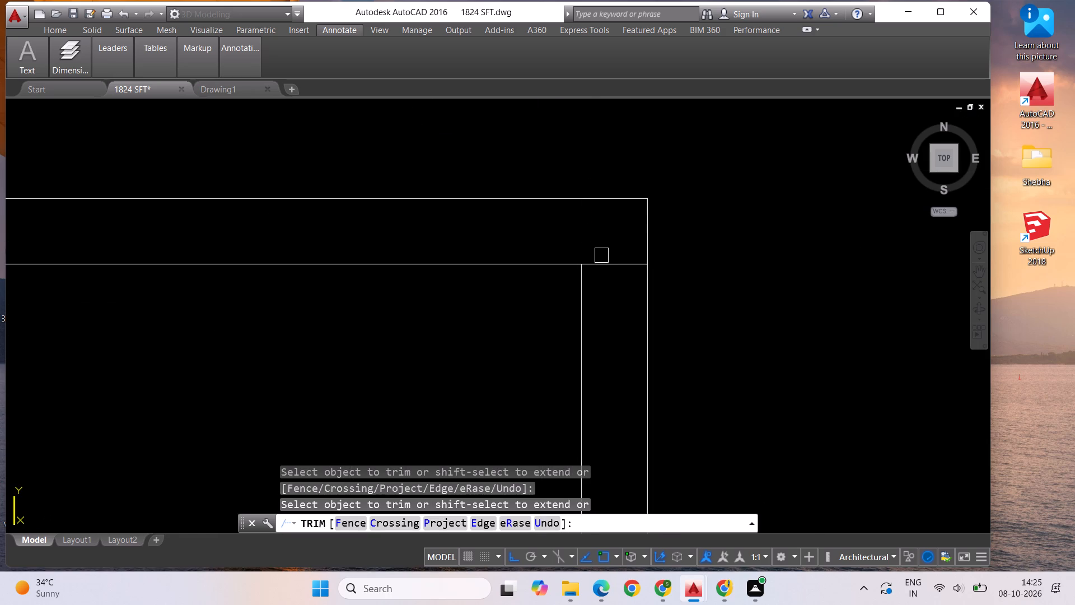
click(604, 262)
Trim the overlapping ends of the inner offset lines at the small rectangle's two lower corners.
scroll(720, 208, down, 4)
scroll(707, 350, up, 2)
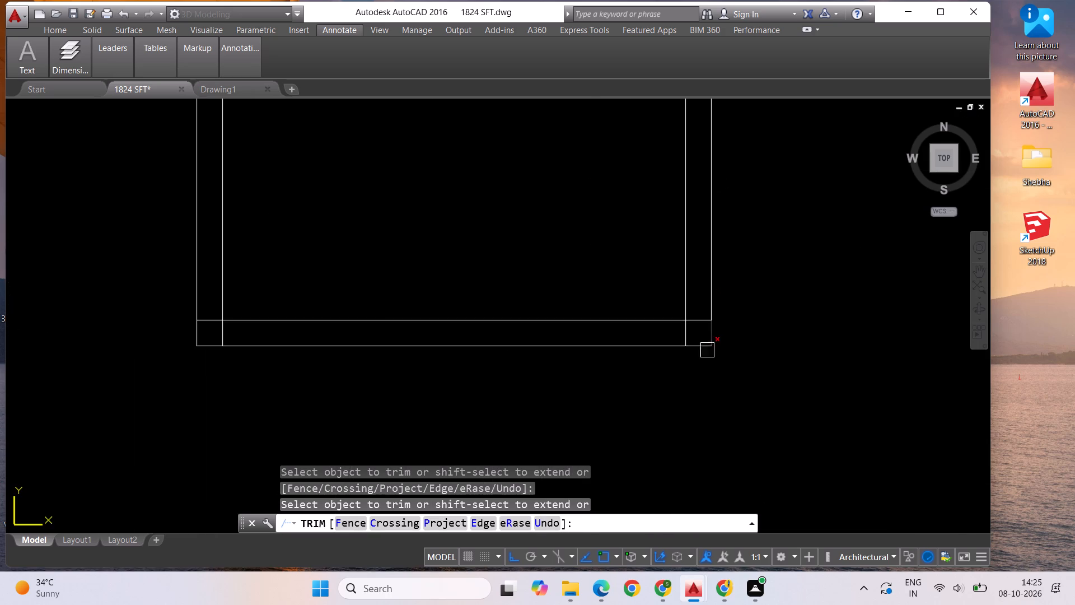
scroll(702, 356, up, 2)
click(660, 307)
click(688, 268)
scroll(746, 308, down, 2)
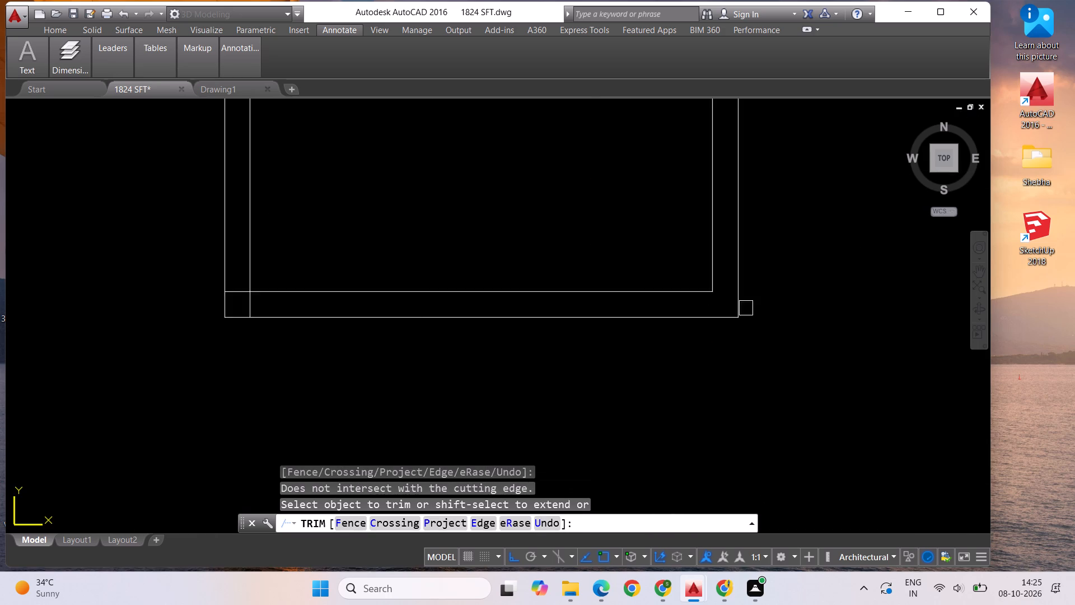
scroll(754, 312, down, 2)
scroll(433, 318, up, 2)
click(433, 280)
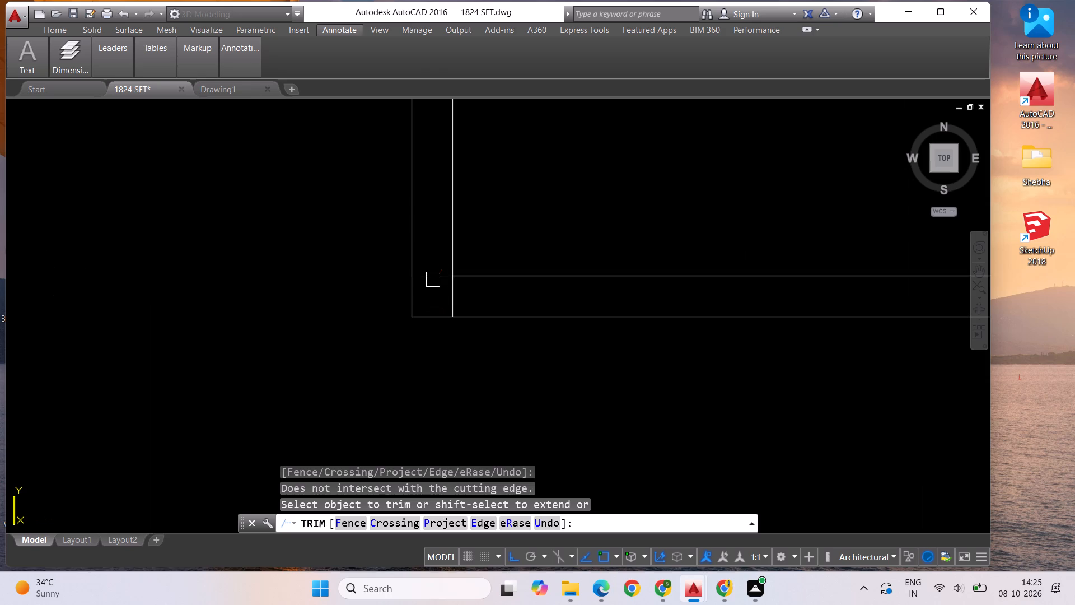
click(452, 291)
key(Escape)
Group the eight lines of the double-outlined small rectangle above the coffee table.
scroll(469, 282, down, 2)
scroll(542, 343, down, 1)
scroll(623, 344, down, 2)
scroll(516, 233, down, 1)
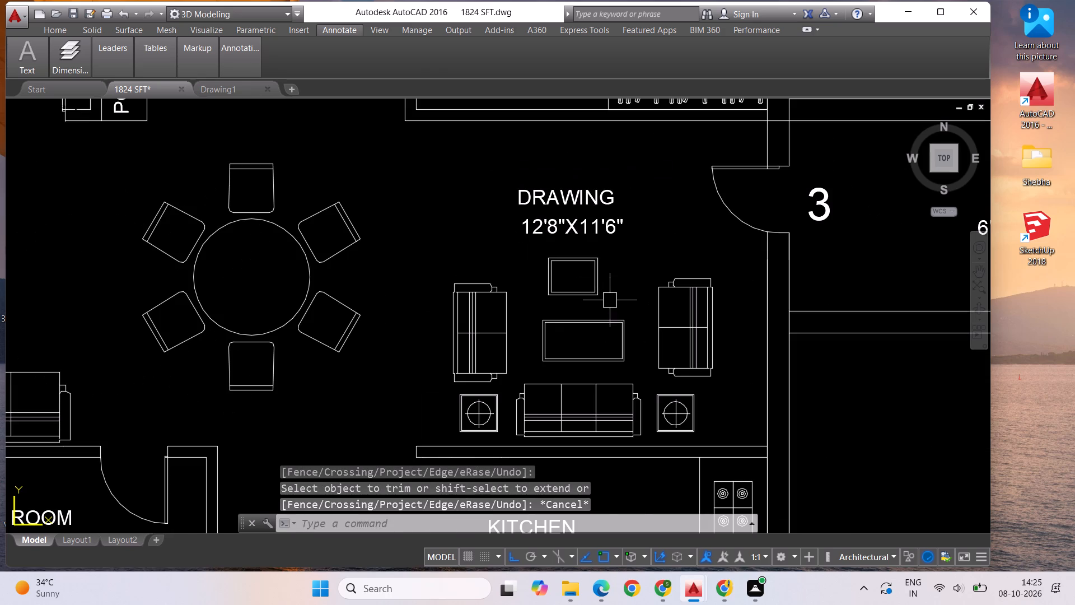
click(611, 303)
click(535, 252)
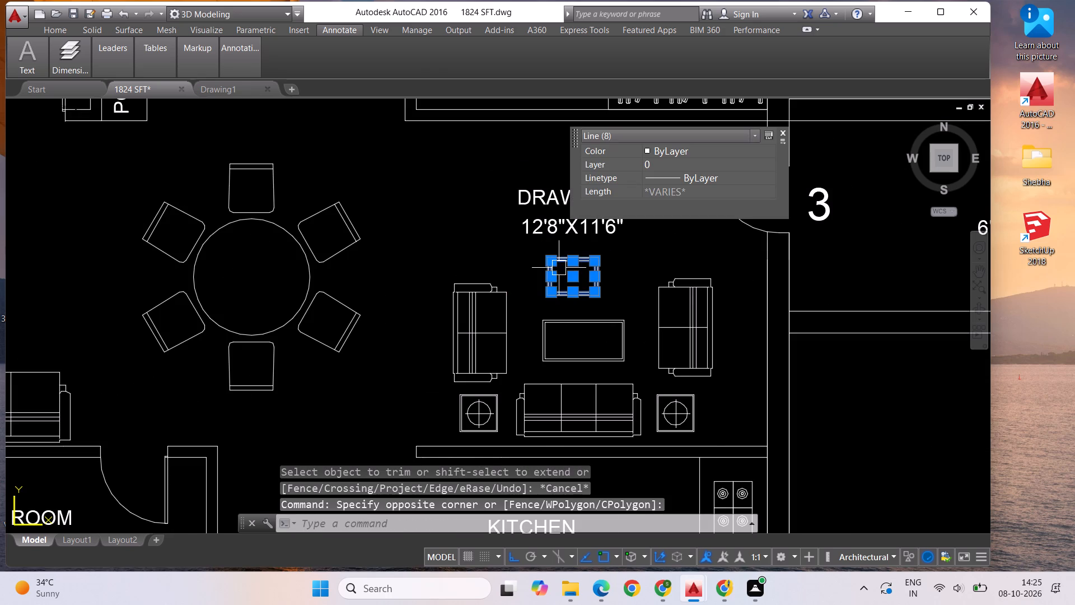
right_click(559, 268)
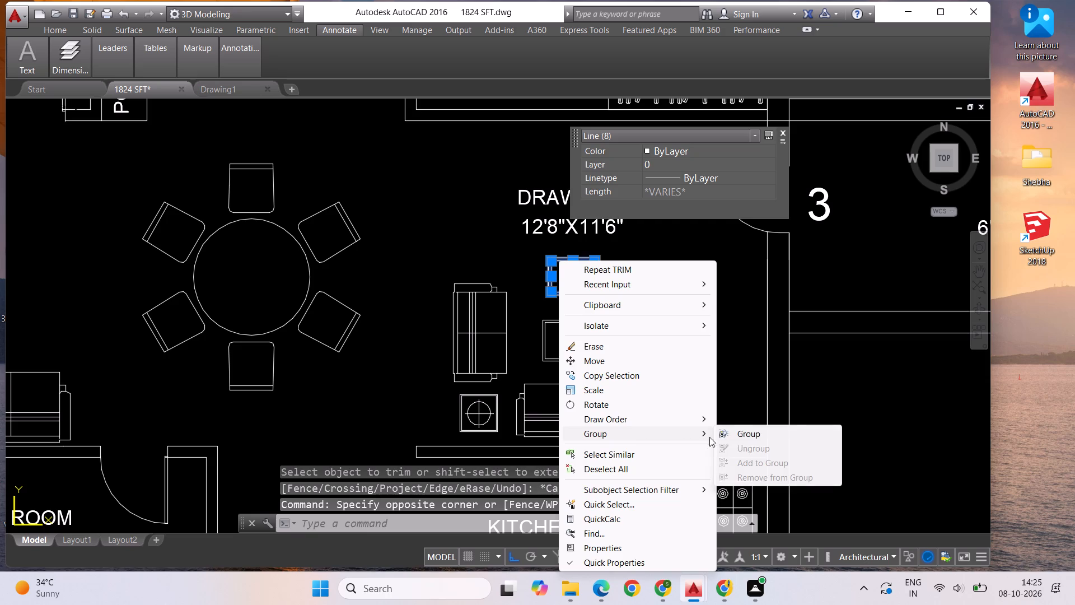
click(750, 431)
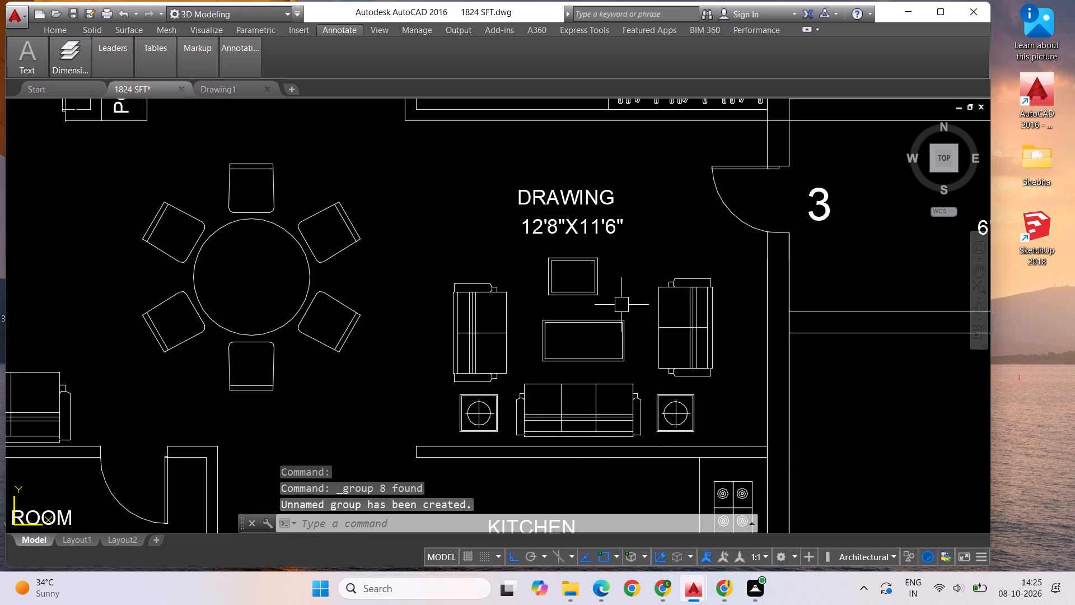
Move the grouped double-outlined rectangle from above the drawing-room coffee table into the kitchen, above the utility door, with Ortho off.
scroll(620, 296, up, 1)
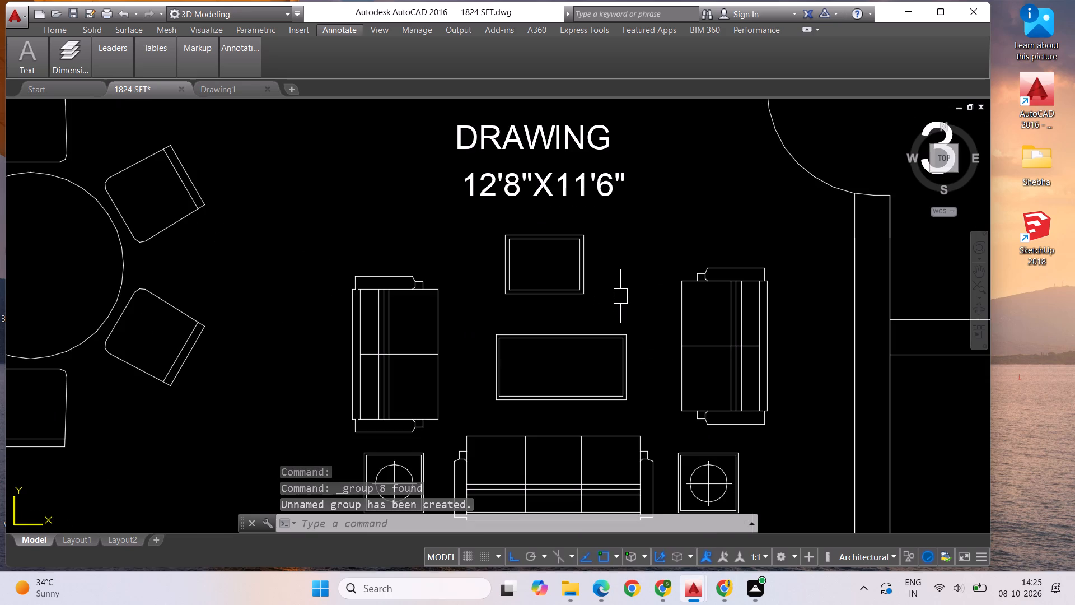
click(571, 290)
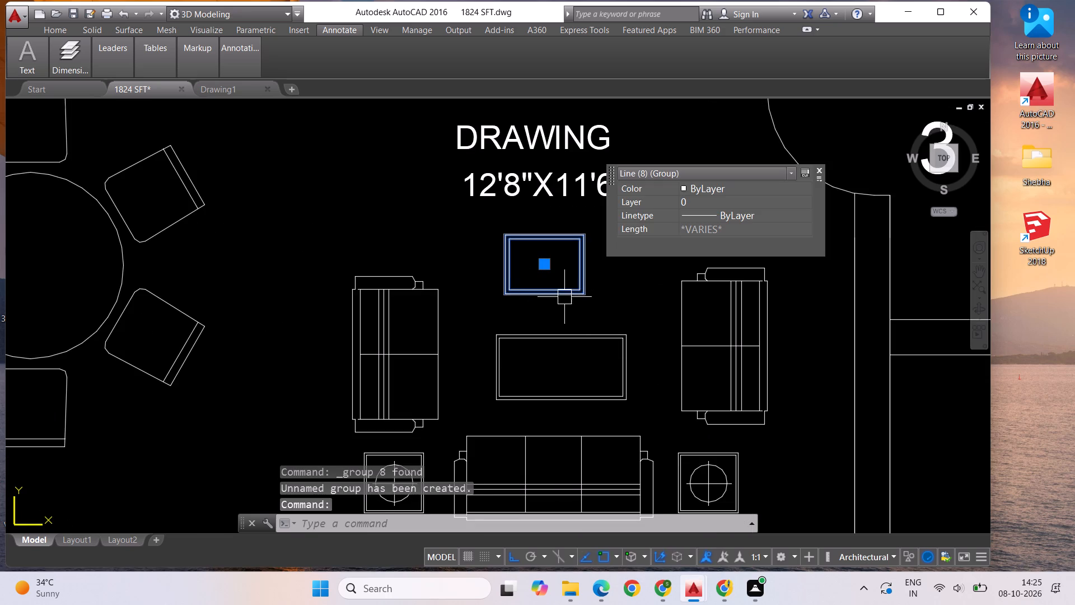
right_click(598, 307)
click(630, 362)
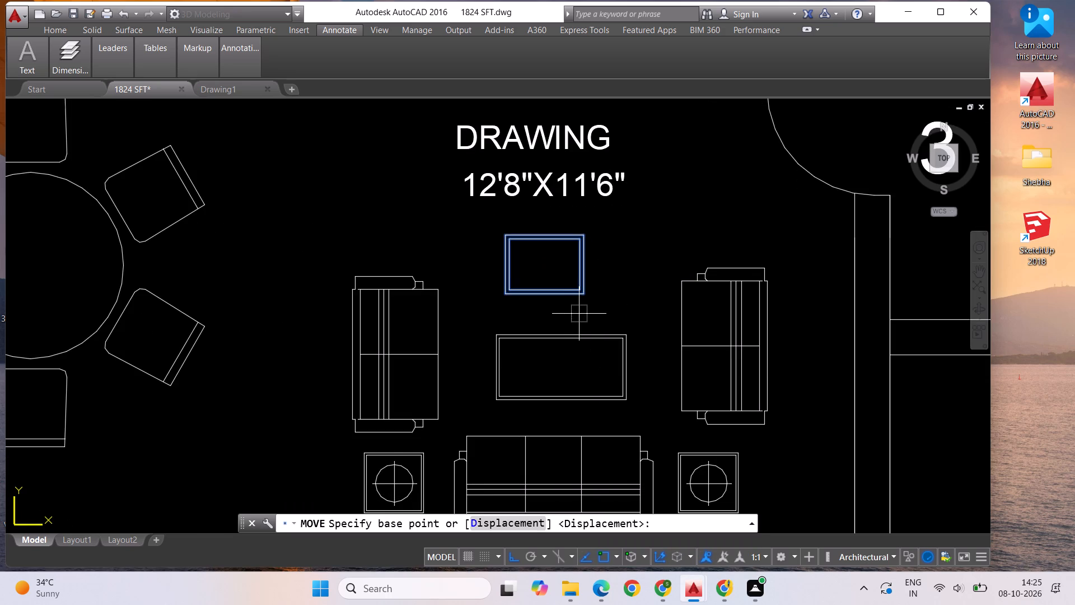
click(577, 297)
scroll(450, 301, down, 2)
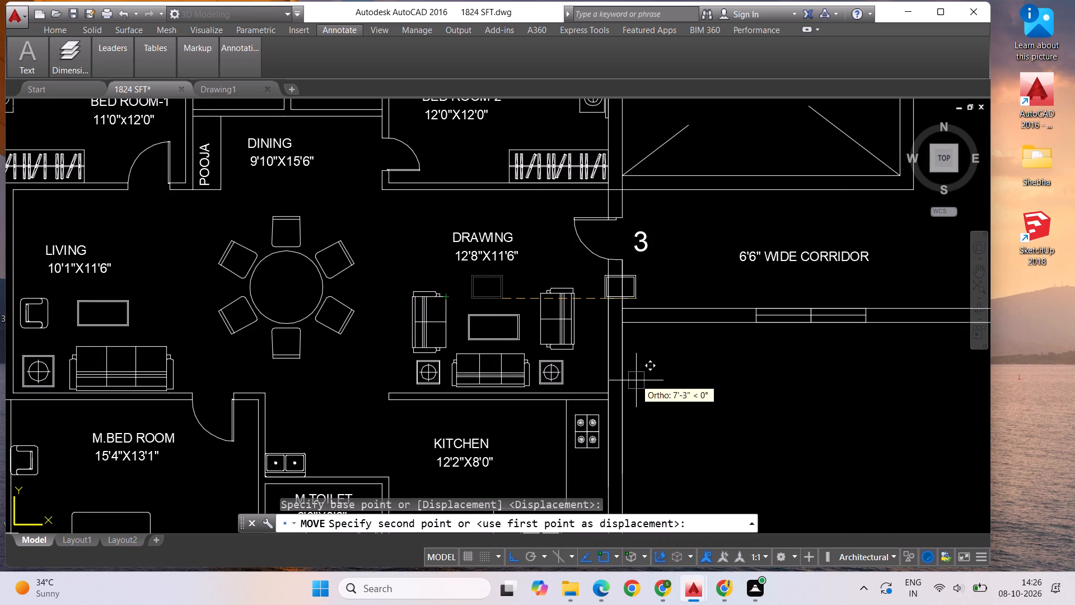
key(F8)
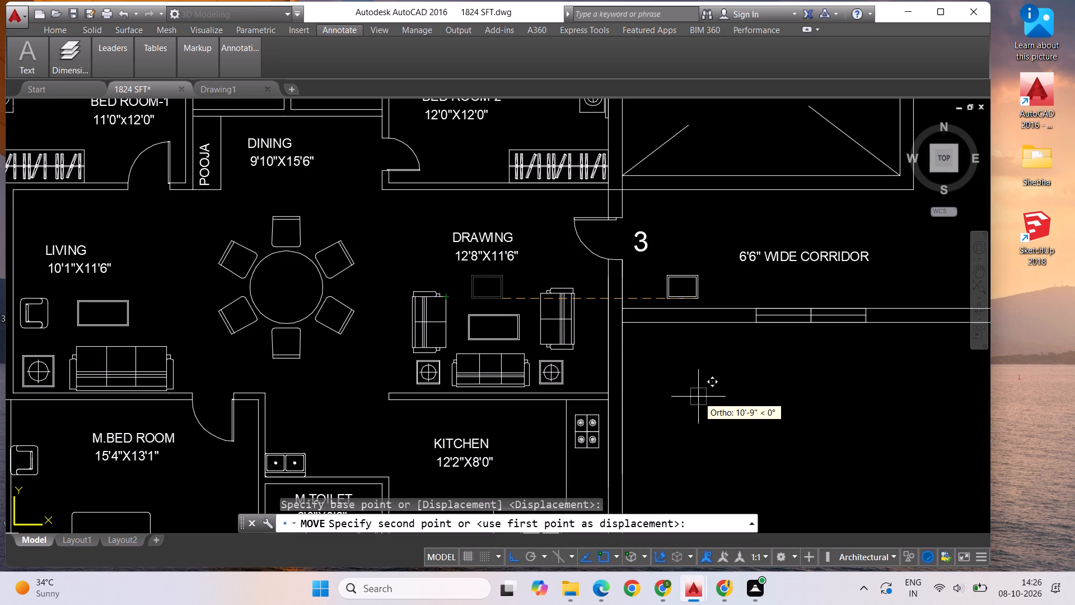
scroll(716, 384, down, 1)
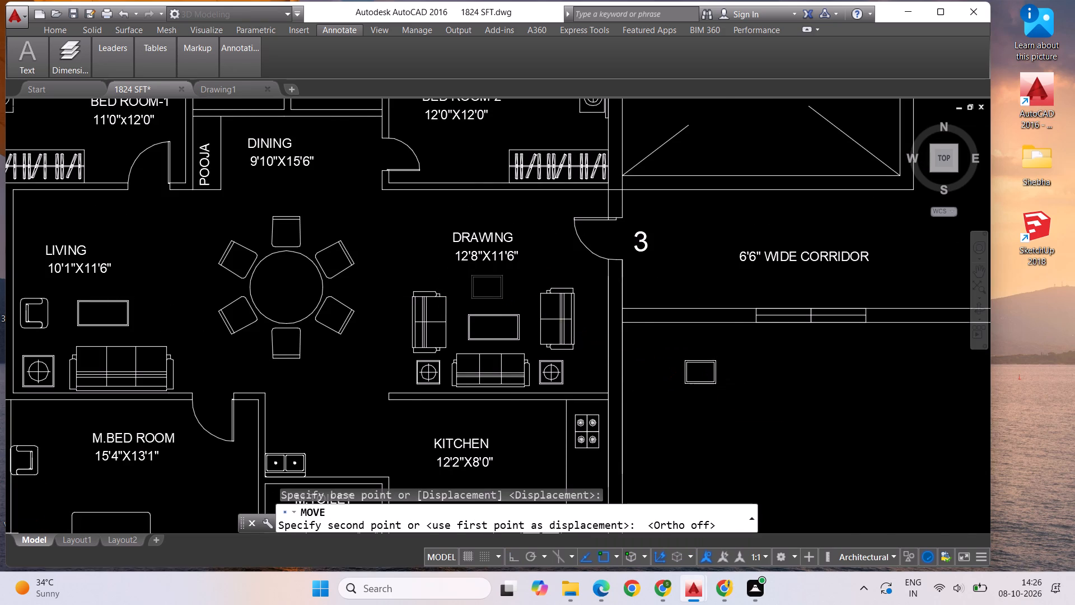
scroll(704, 381, down, 1)
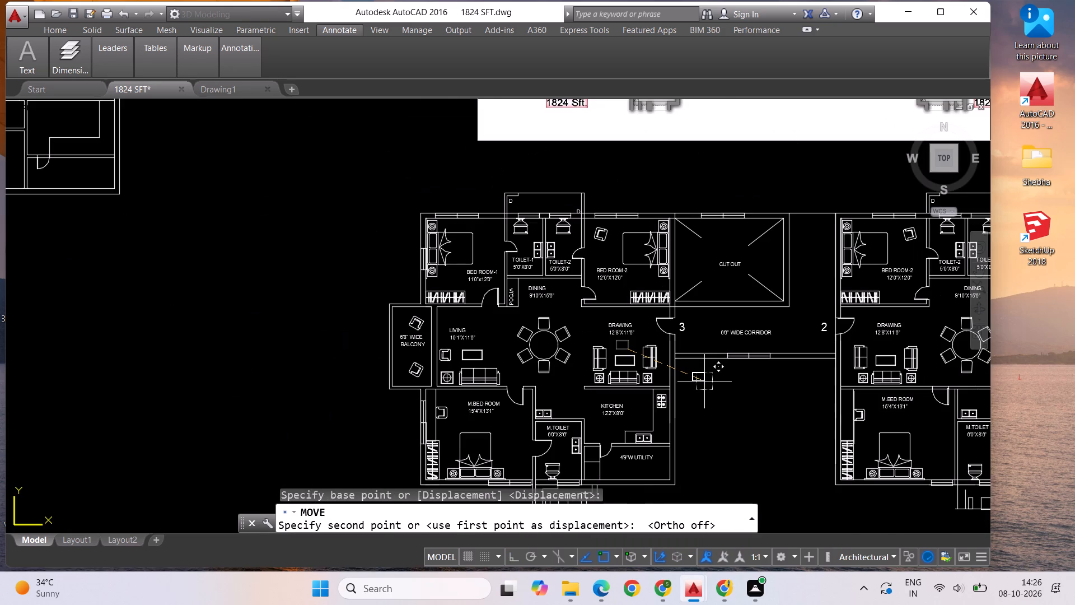
scroll(704, 381, down, 1)
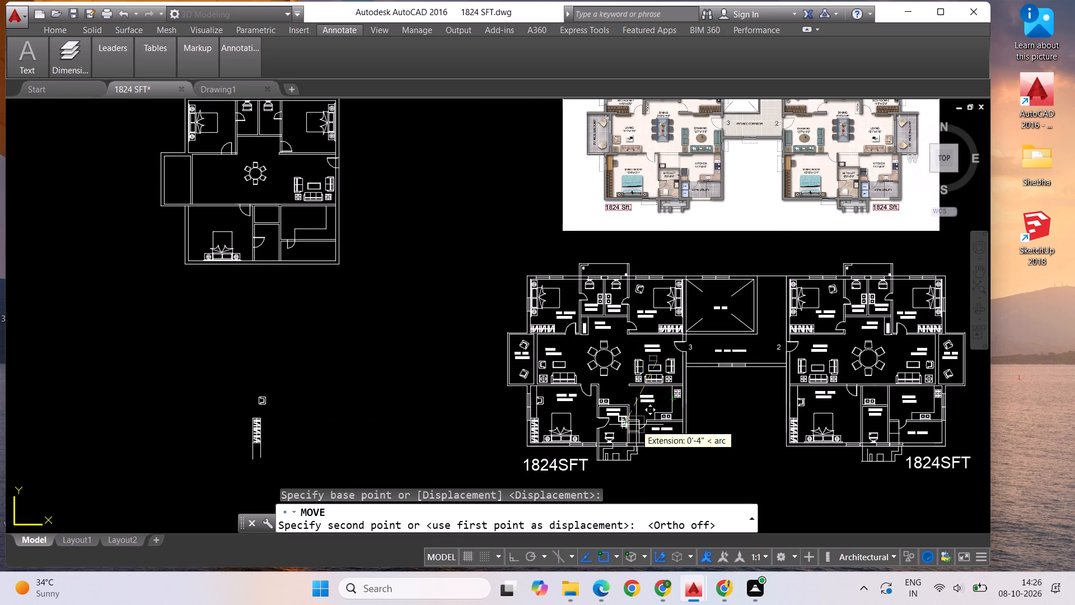
scroll(639, 424, up, 2)
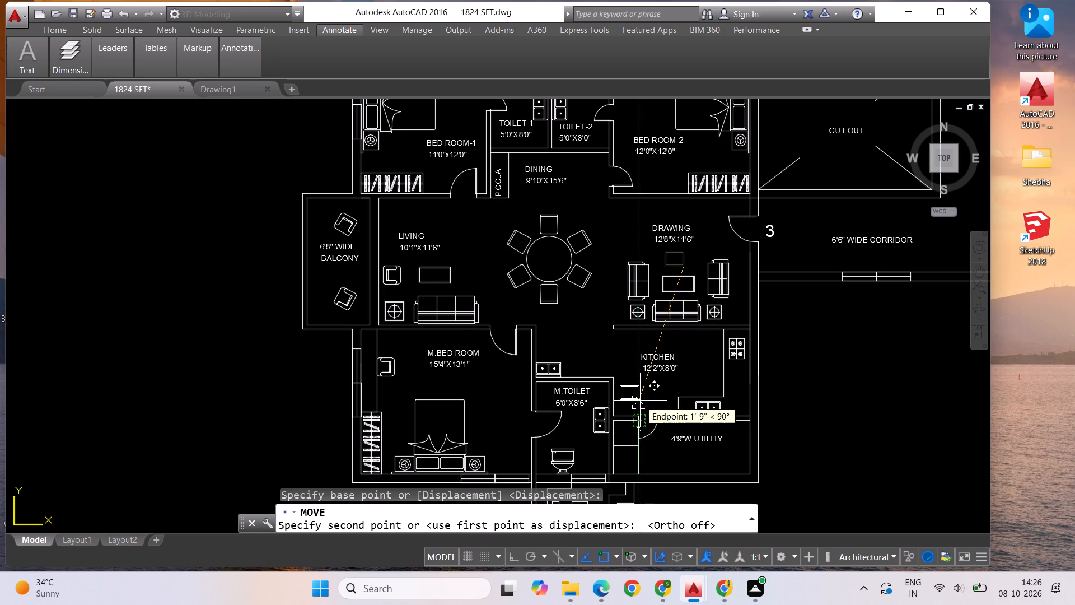
scroll(640, 401, down, 1)
scroll(640, 401, up, 1)
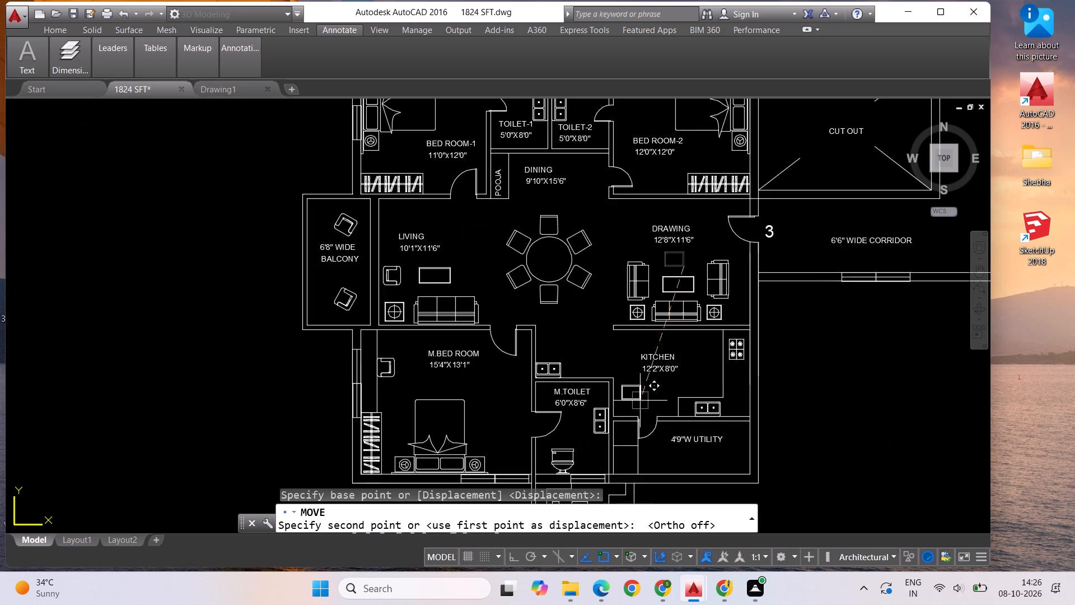
scroll(640, 401, up, 1)
scroll(633, 416, down, 1)
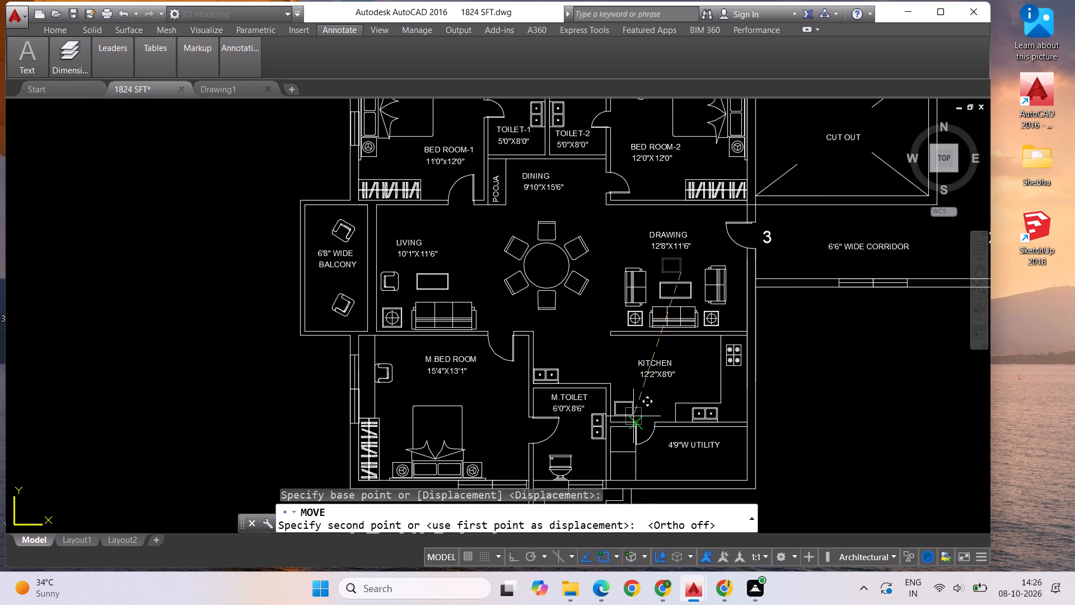
scroll(590, 362, down, 1)
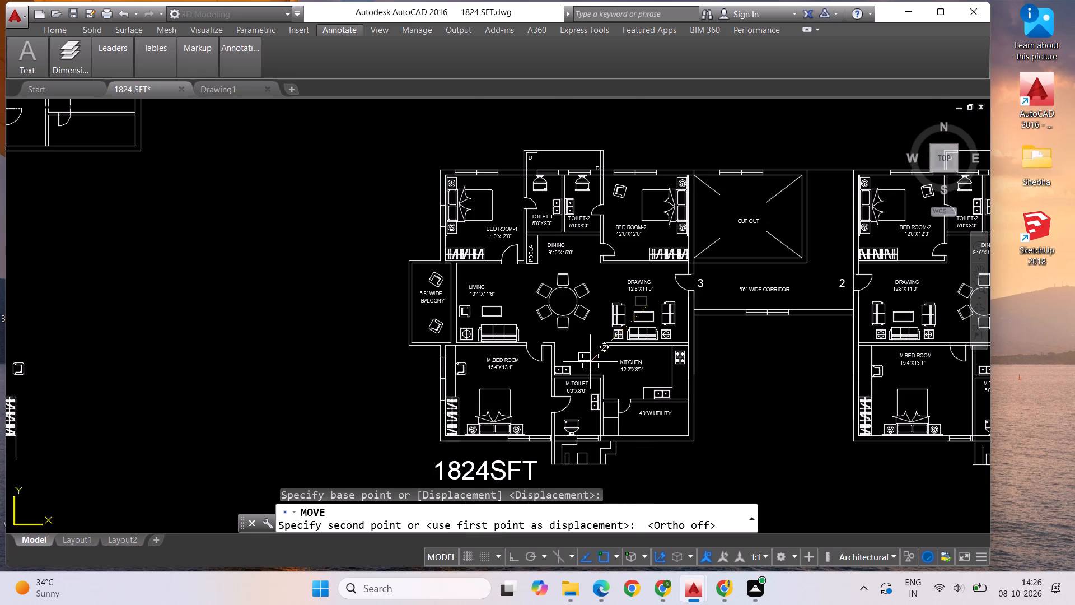
scroll(590, 362, down, 2)
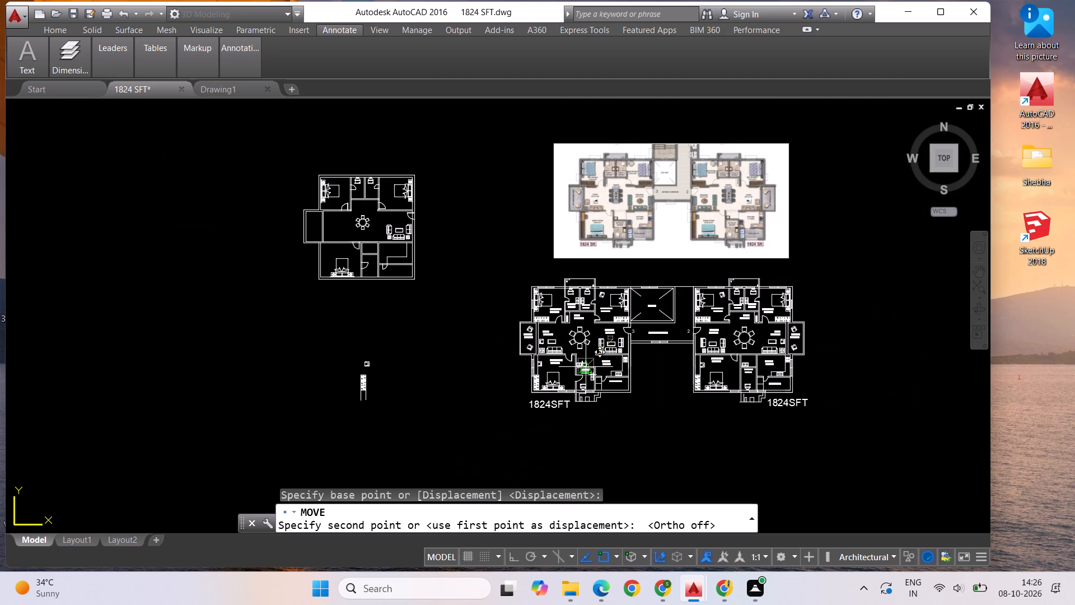
scroll(590, 362, up, 1)
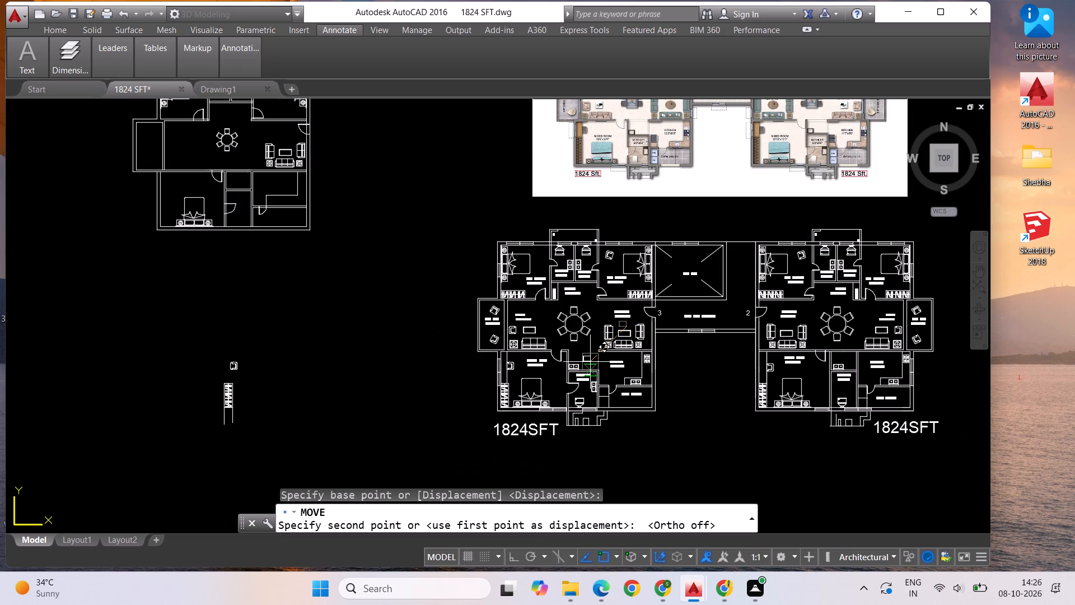
scroll(591, 365, up, 1)
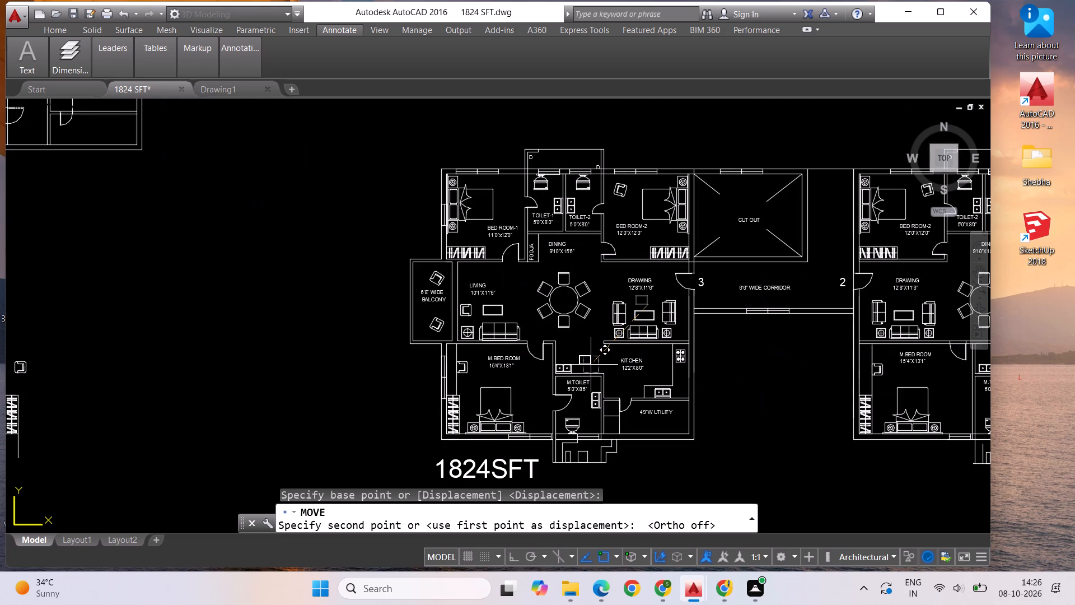
scroll(599, 364, down, 1)
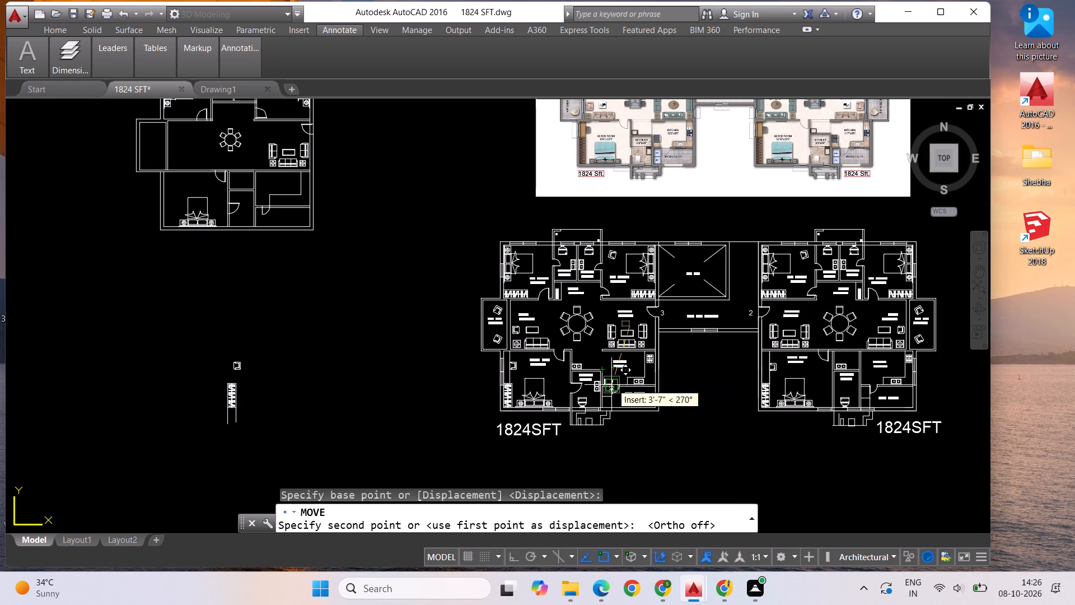
scroll(612, 384, up, 2)
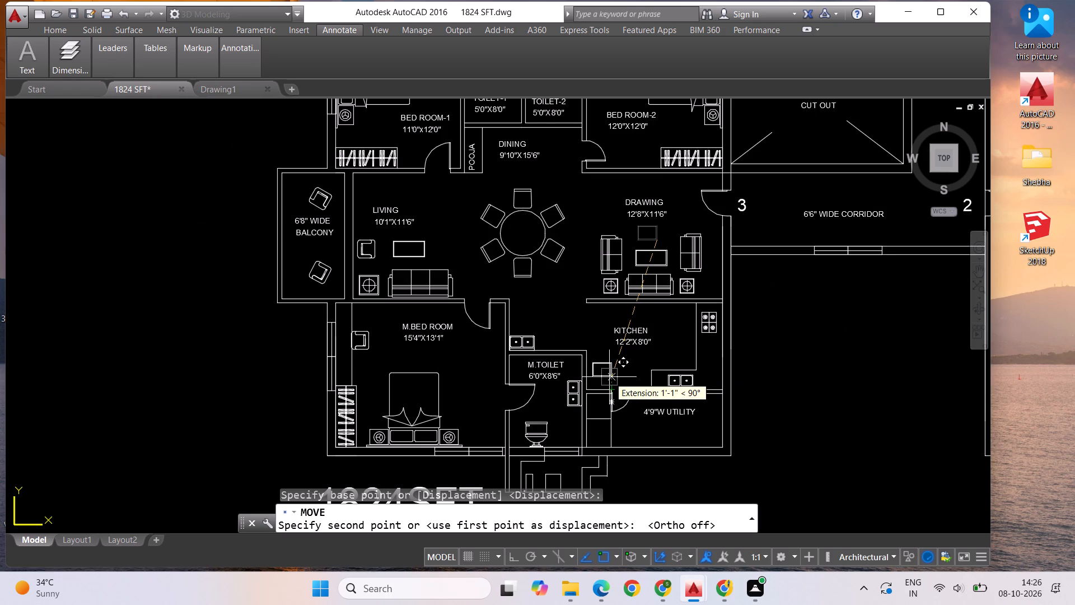
click(607, 375)
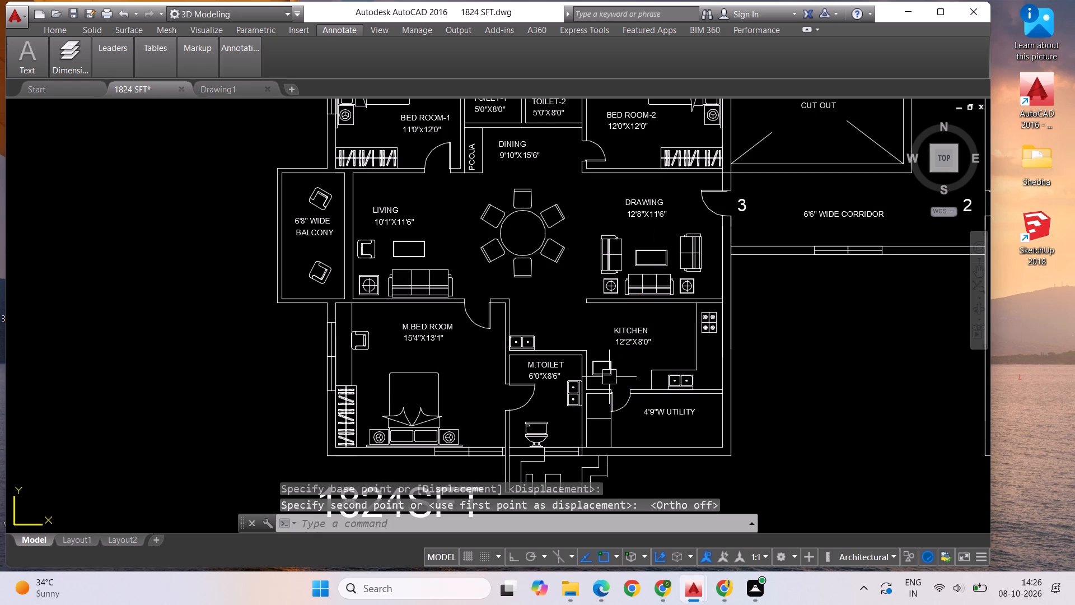
key(Escape)
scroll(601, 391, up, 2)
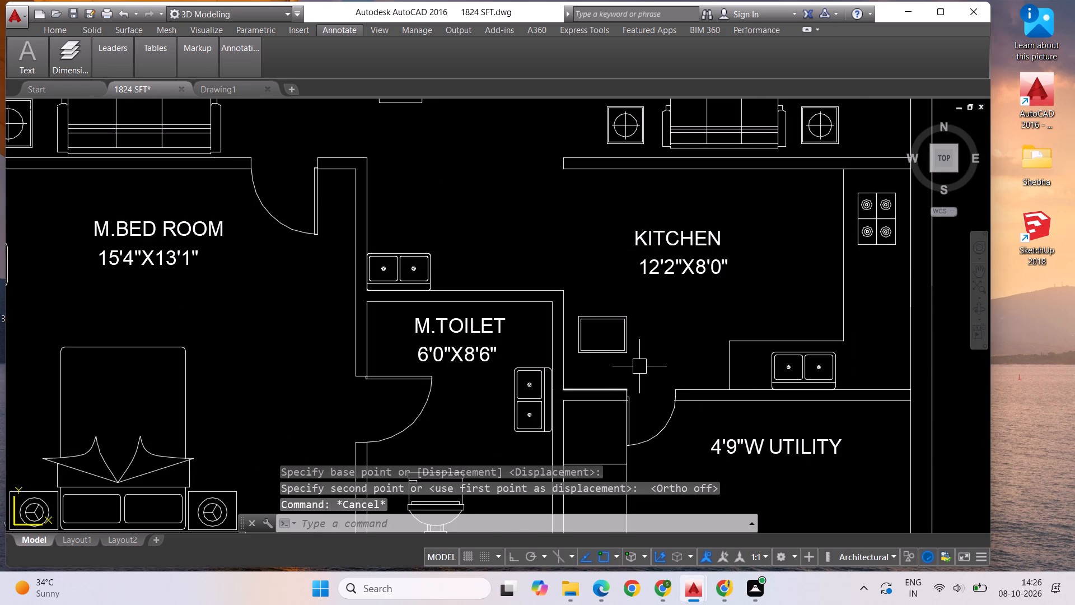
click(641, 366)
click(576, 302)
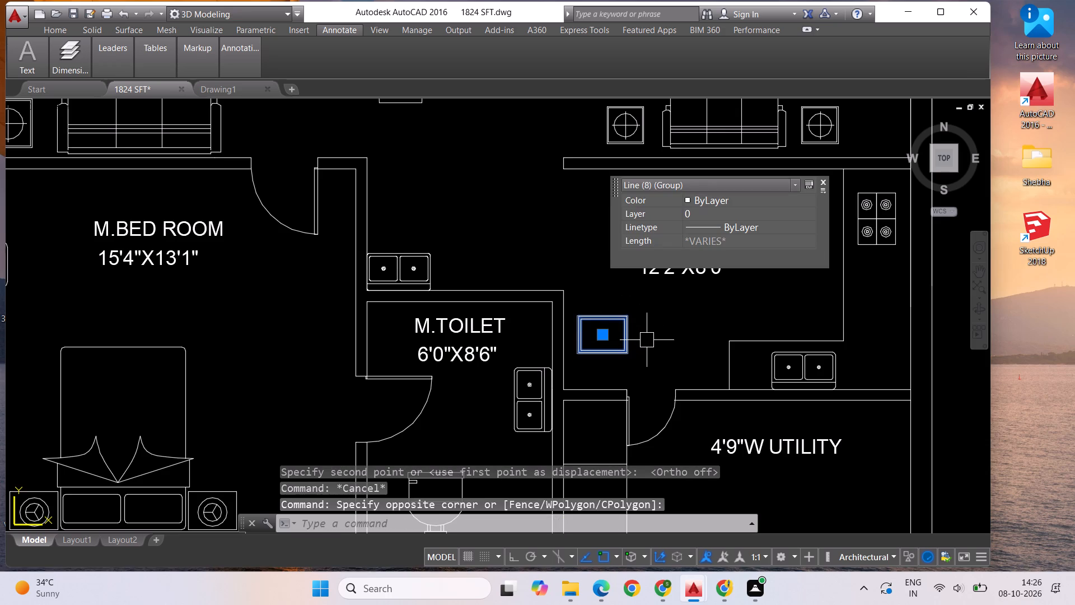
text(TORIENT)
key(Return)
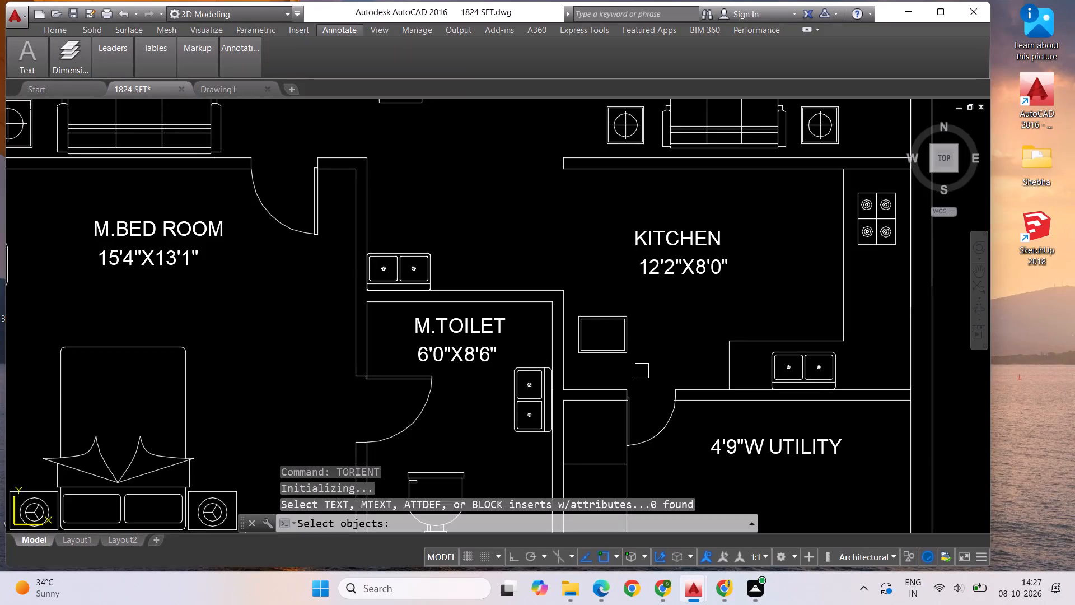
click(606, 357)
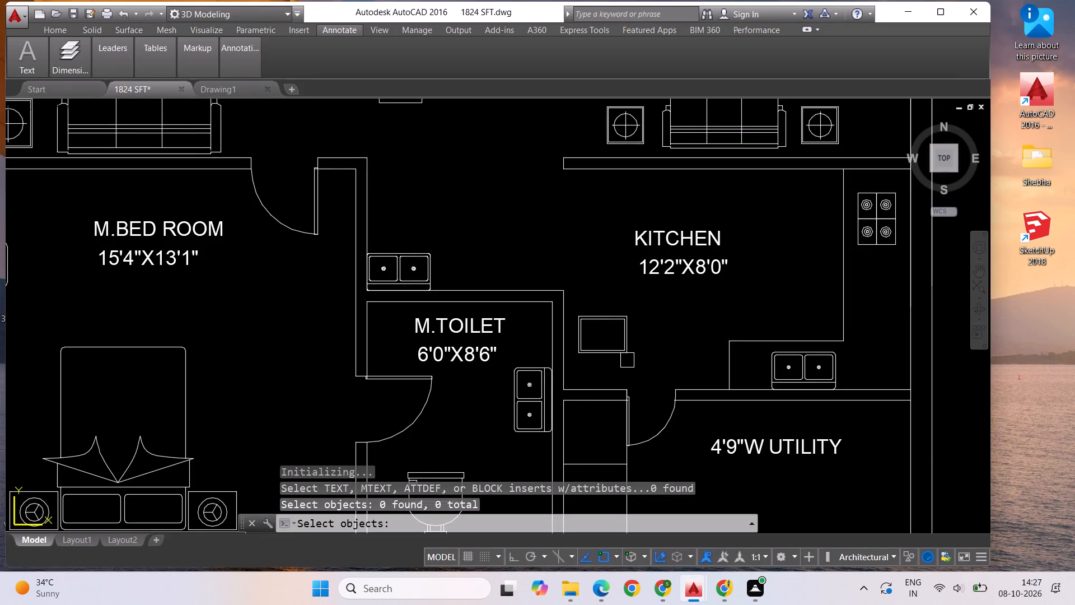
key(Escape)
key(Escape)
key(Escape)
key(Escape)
Rotate the grouped rectangle in the kitchen 90° clockwise about its lower-right corner with Ortho on.
click(643, 358)
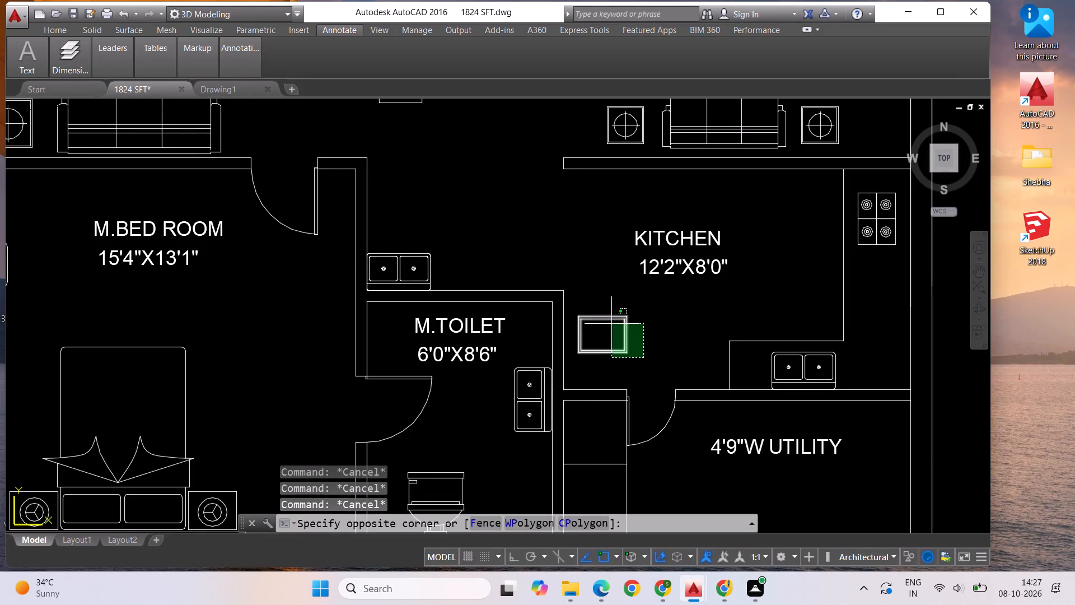
click(597, 313)
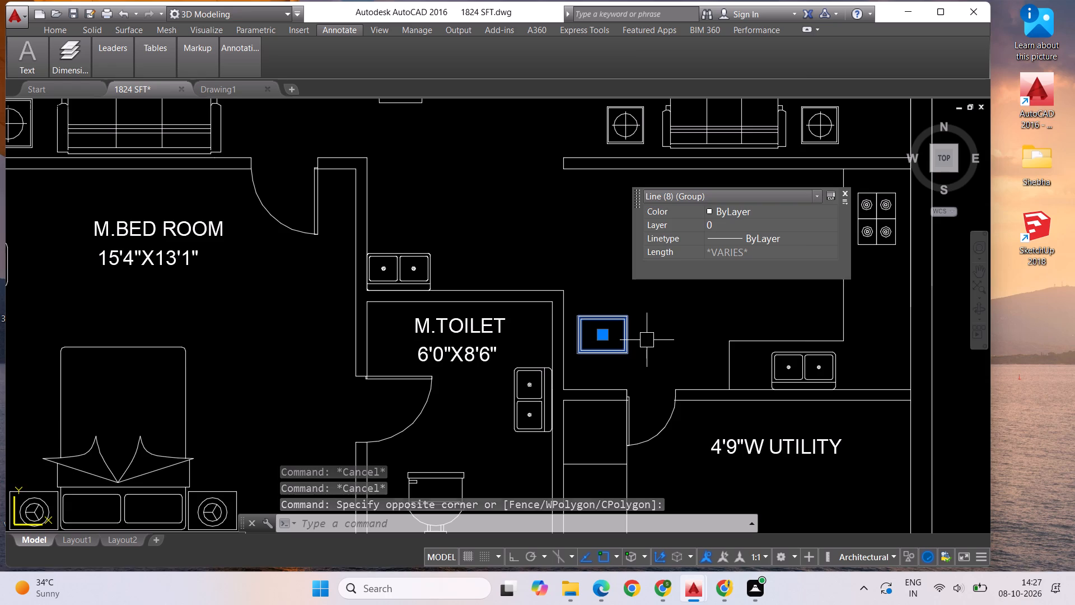
right_click(647, 340)
click(686, 175)
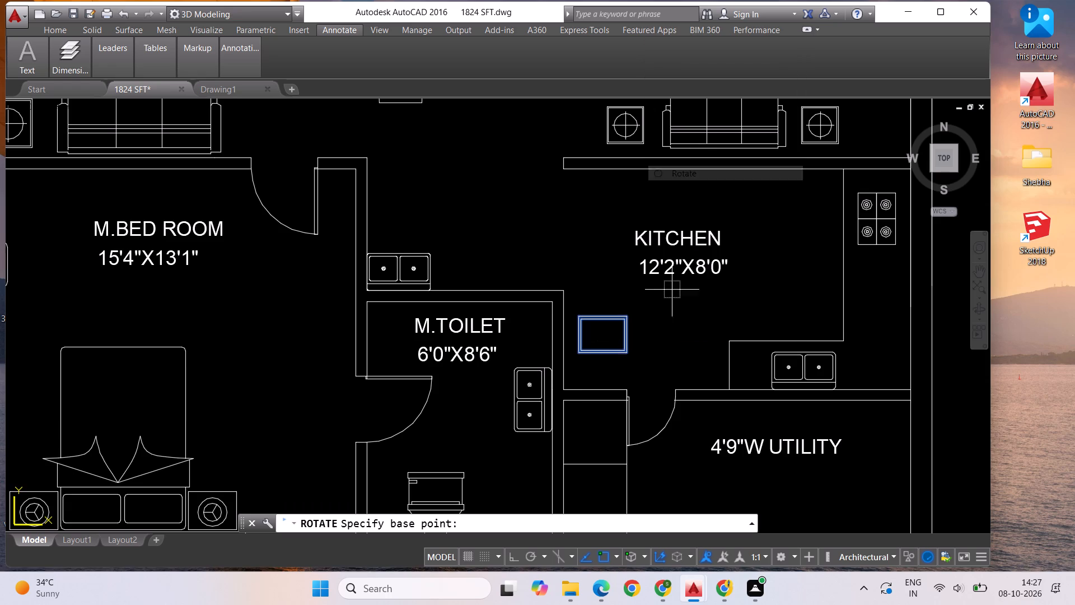
click(628, 356)
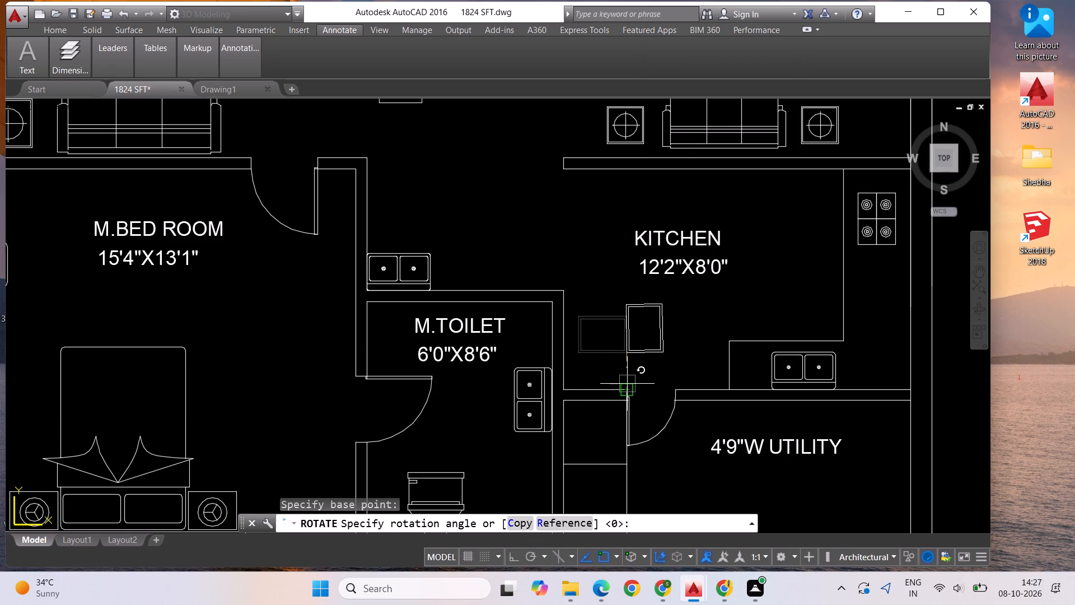
key(F8)
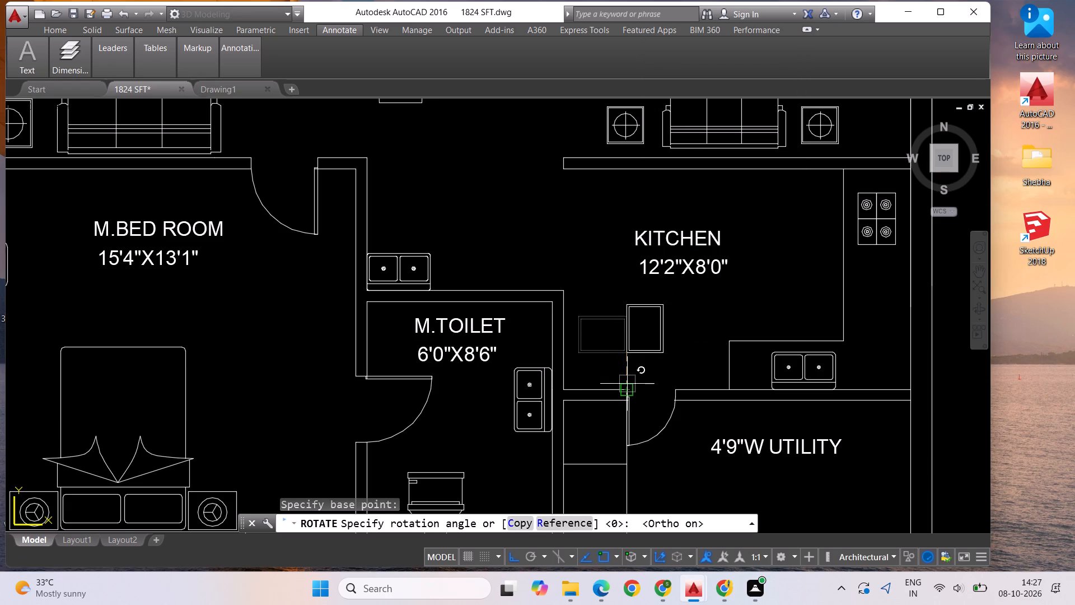
click(627, 384)
Move the upright grouped rectangle horizontally about 1'-11" toward the wall between the kitchen and M.Toilet.
click(676, 362)
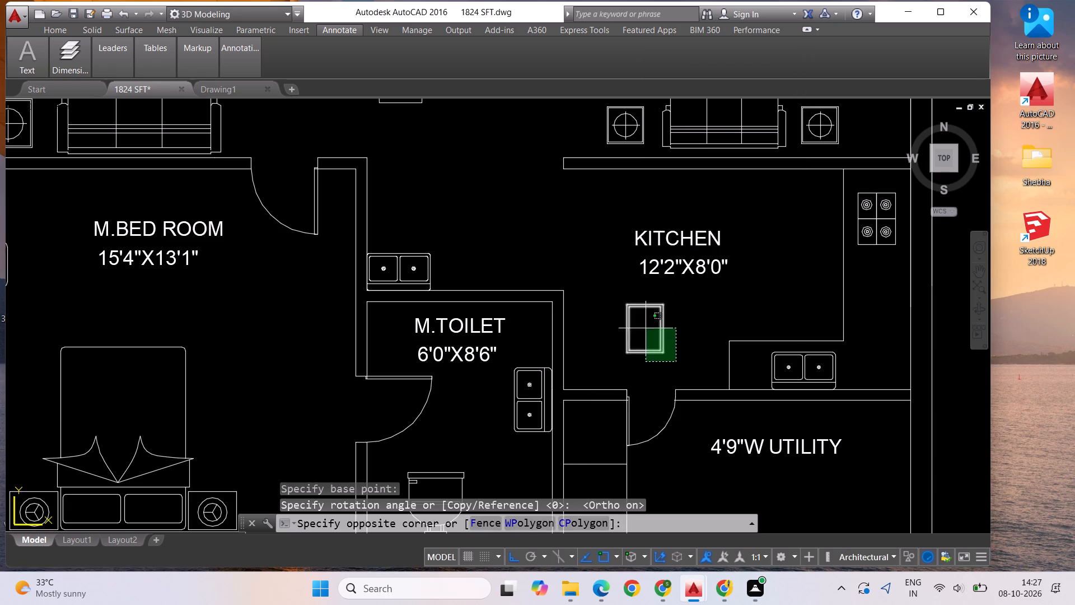
click(620, 306)
right_click(620, 306)
click(653, 364)
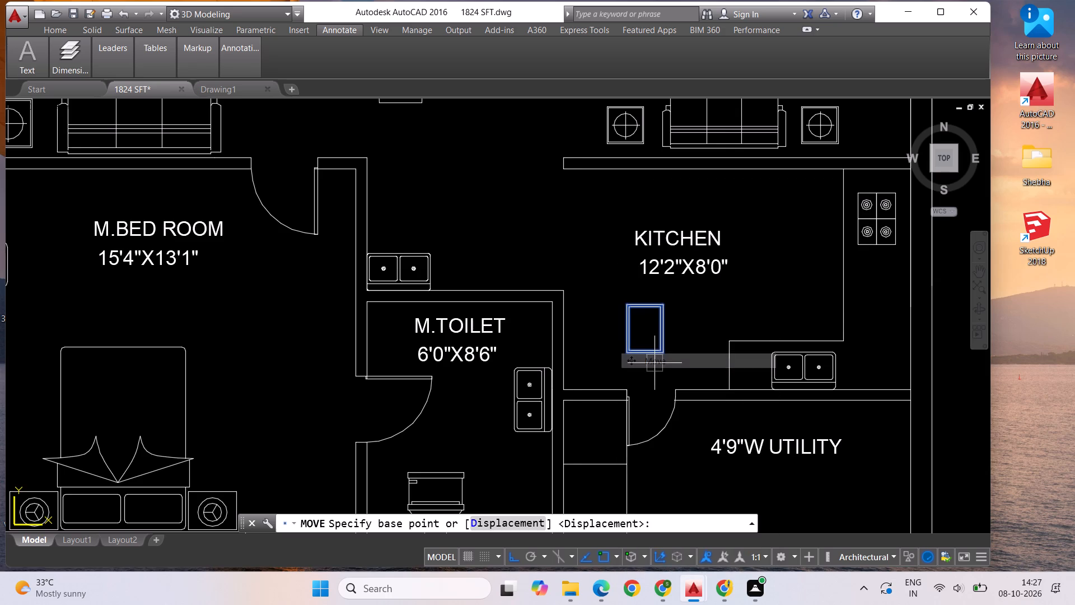
click(658, 352)
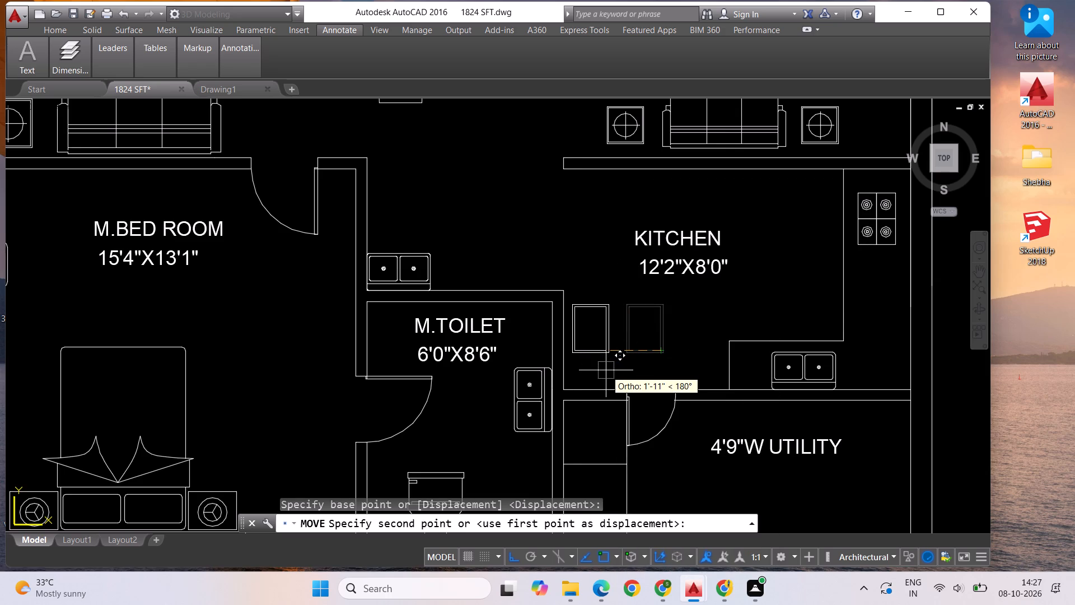
click(606, 370)
Move the grouped rectangle straight down about 0'-11" toward the wall between the kitchen and utility.
click(601, 356)
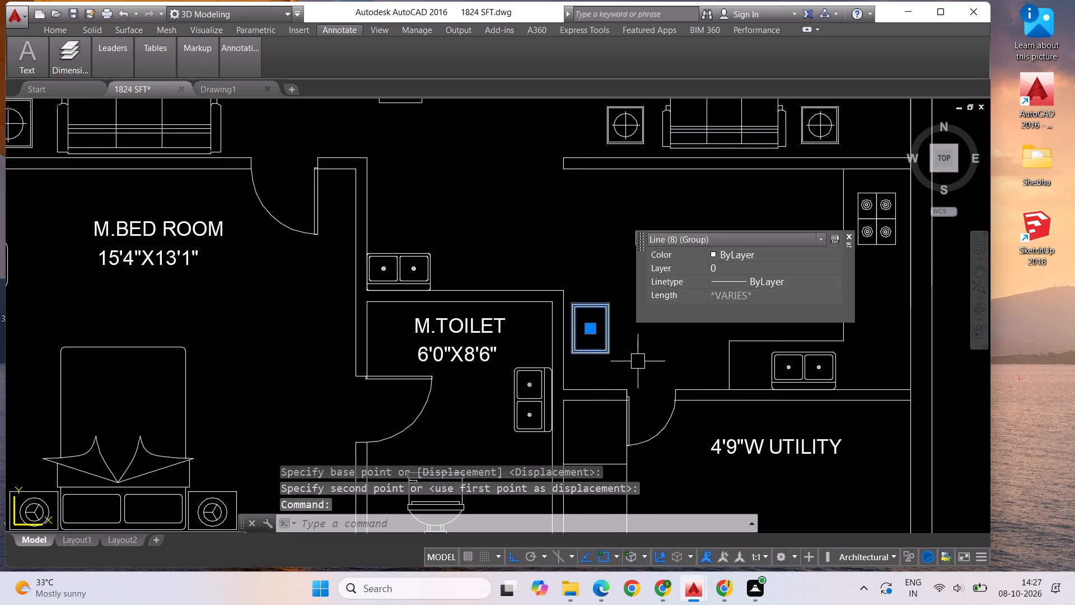
right_click(640, 361)
click(680, 151)
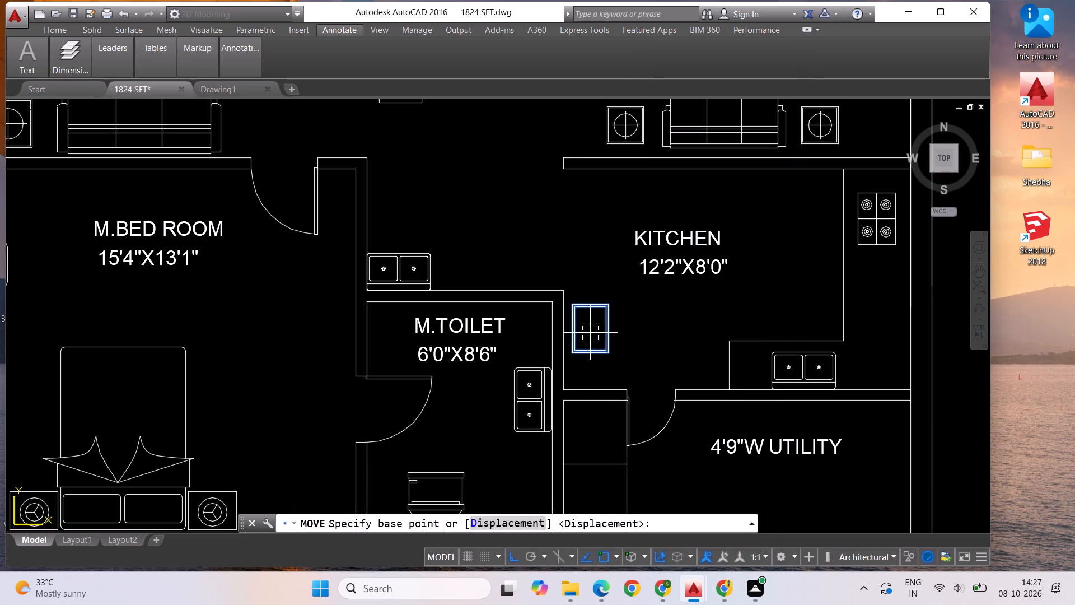
click(590, 353)
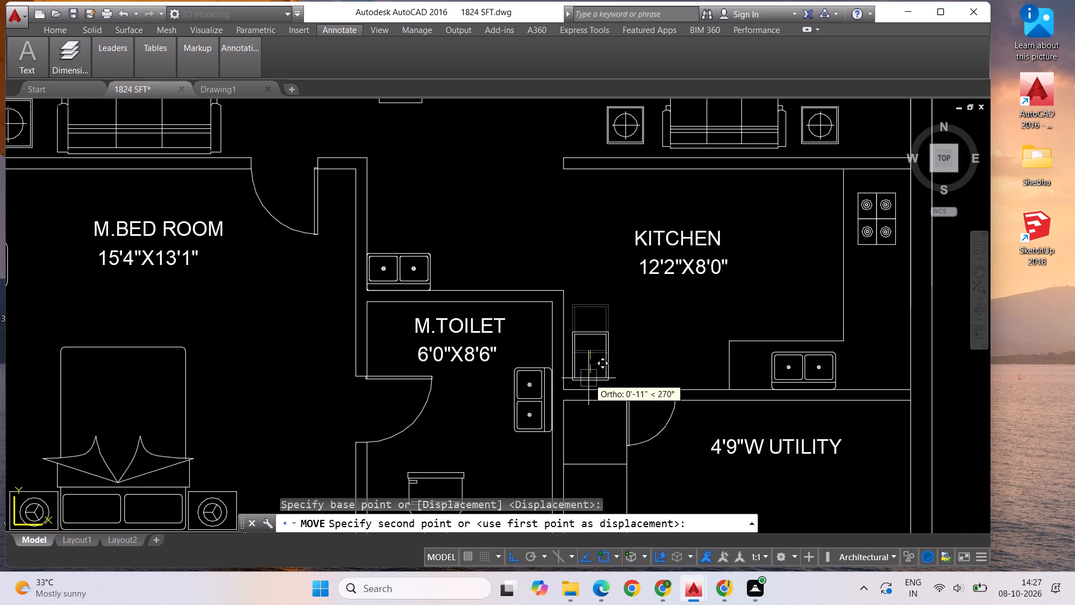
click(588, 378)
Save the 1824 SFT drawing.
scroll(605, 335, down, 1)
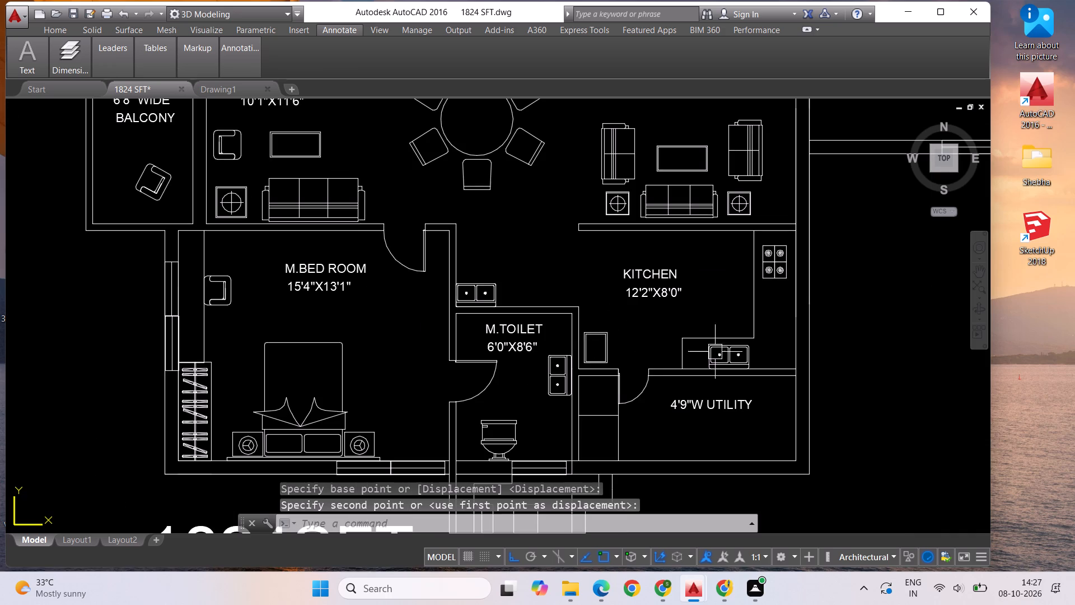
key(ctrl+s)
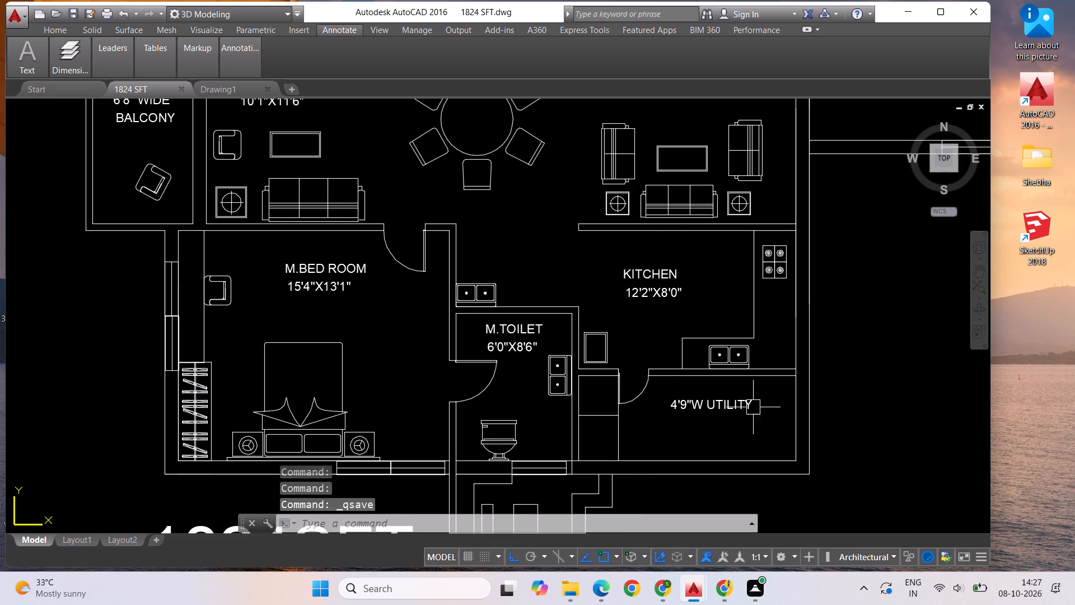
Save the 1824 SFT drawing.
scroll(660, 425, down, 1)
scroll(556, 317, down, 1)
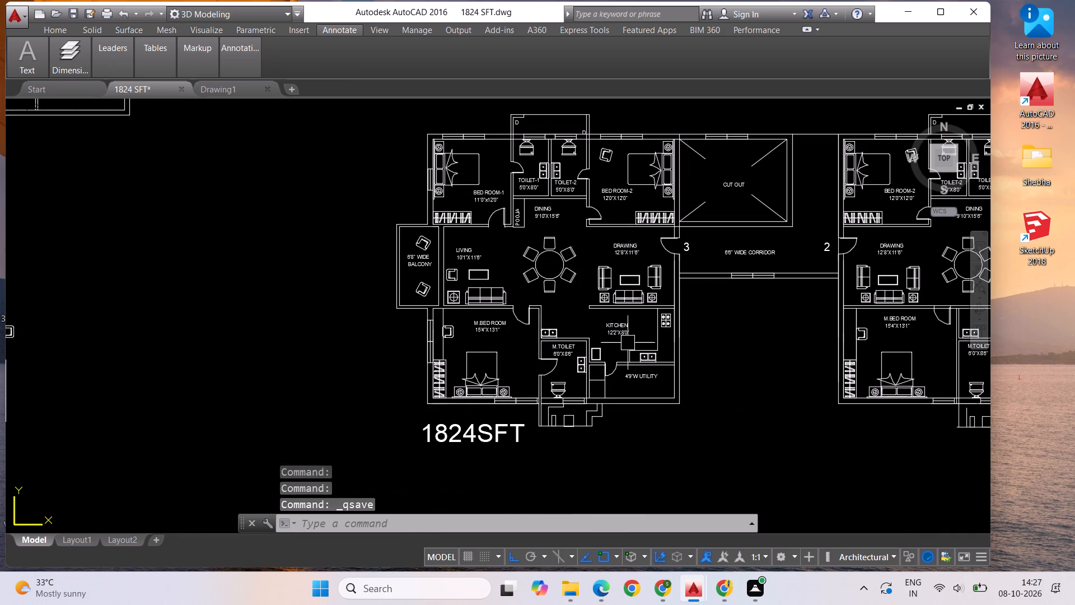
scroll(549, 339, down, 1)
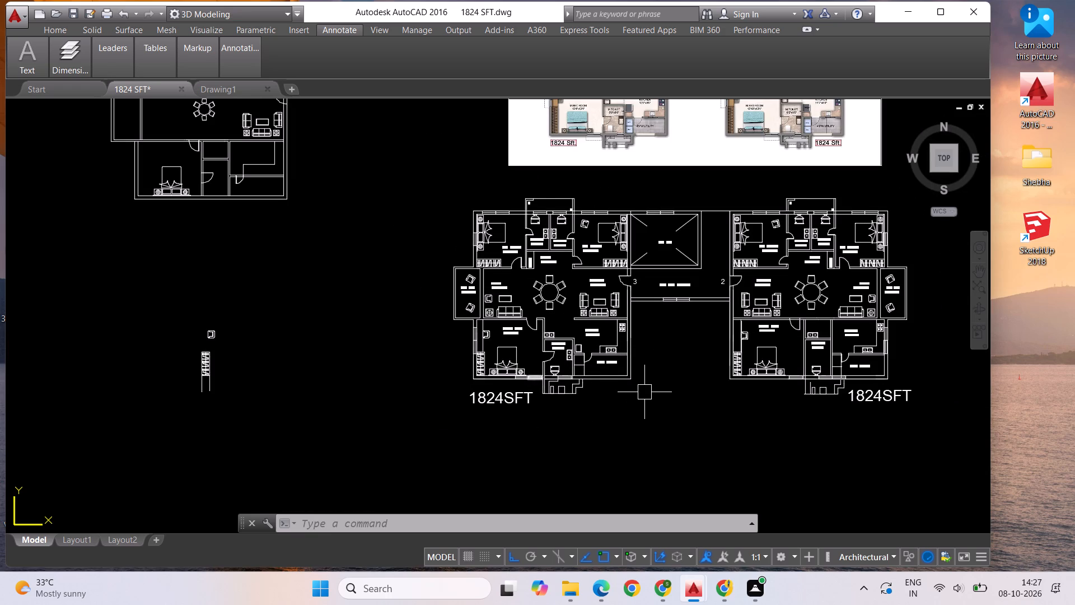
key(ctrl+s)
Compare the joined apartments plan with the reference image, checking the kitchens, utilities, corridor and overall layout.
scroll(521, 376, down, 1)
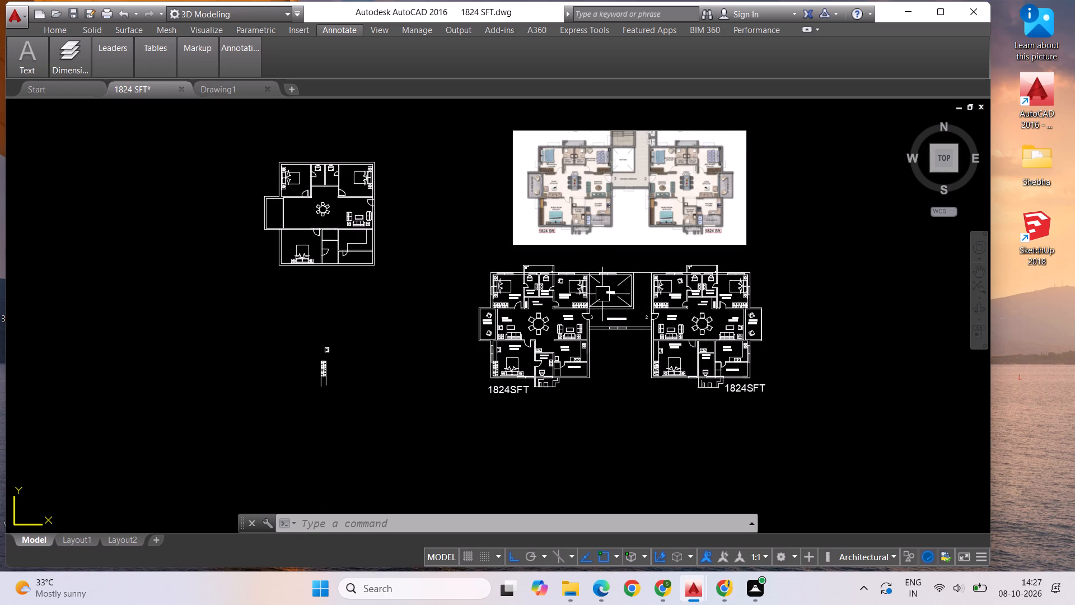
scroll(603, 226, up, 1)
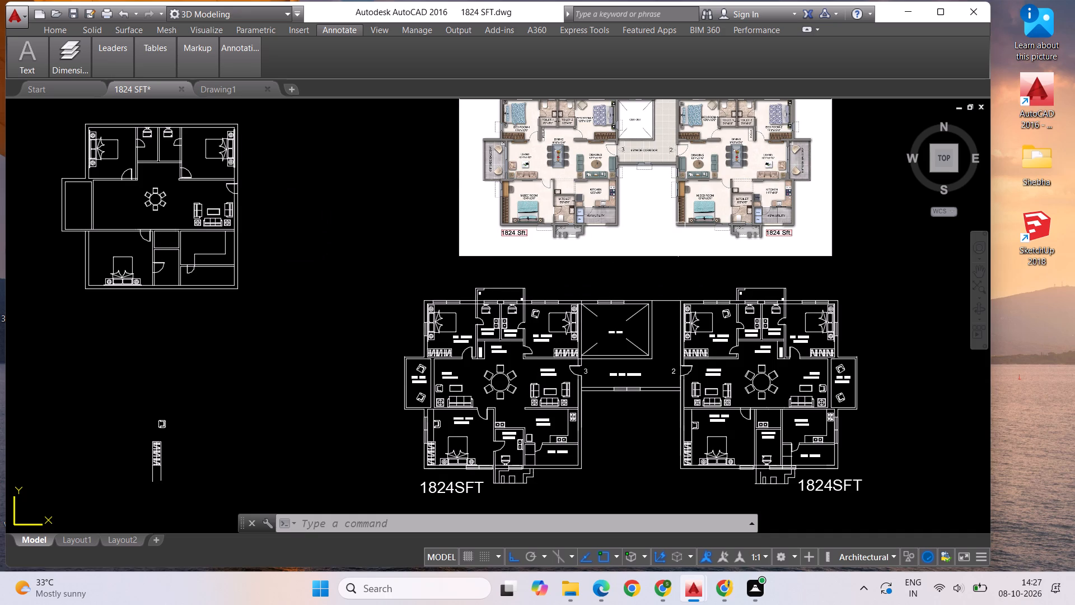
scroll(595, 217, up, 2)
scroll(605, 197, down, 2)
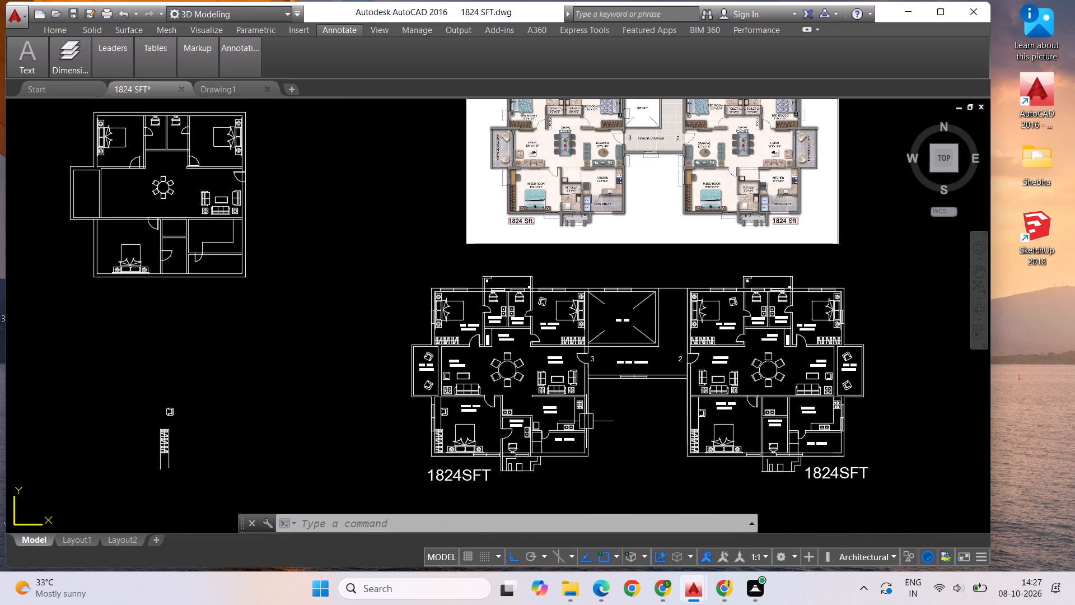
scroll(607, 217, up, 1)
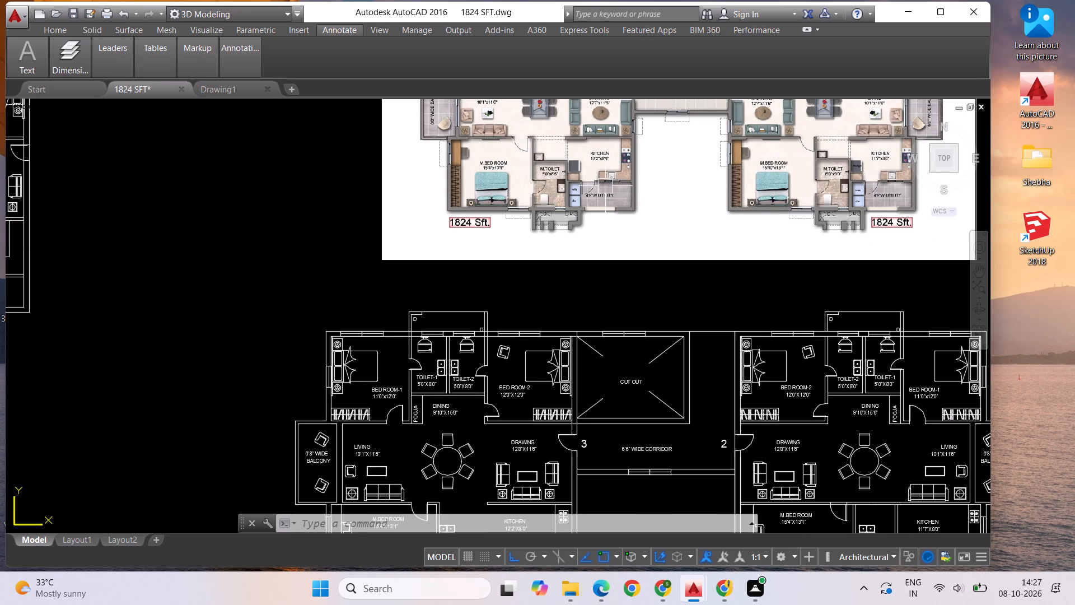
scroll(602, 187, down, 1)
scroll(610, 178, up, 3)
scroll(612, 177, down, 3)
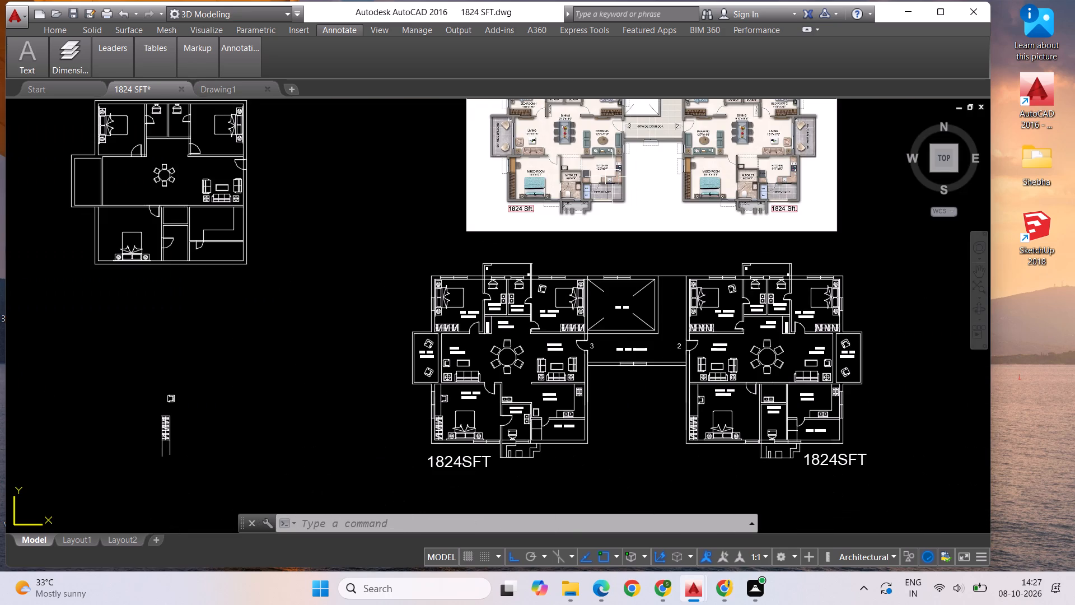
scroll(564, 426, up, 2)
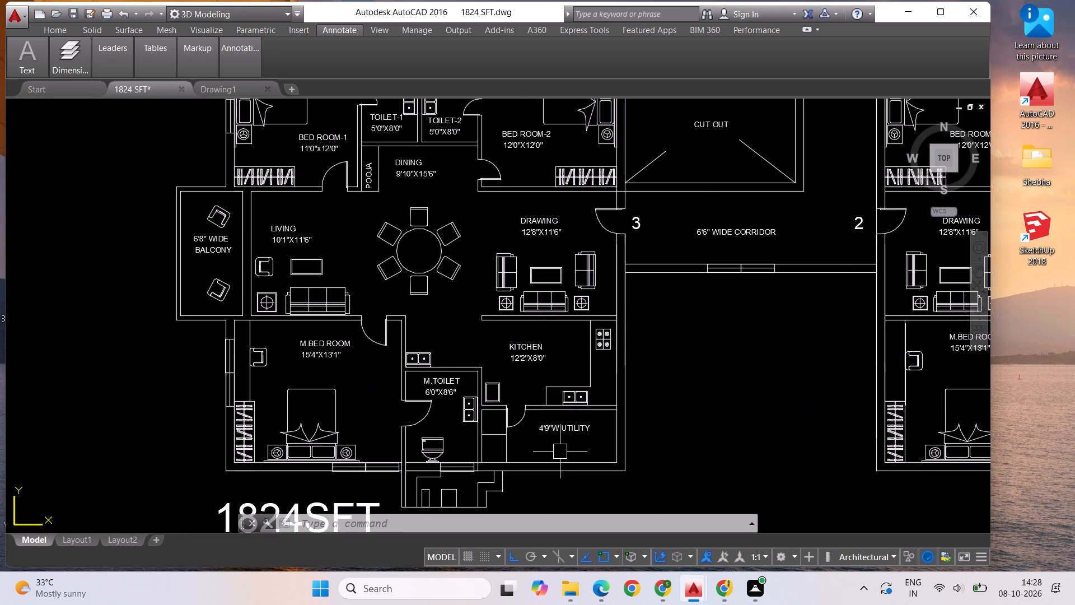
scroll(560, 452, down, 1)
scroll(511, 443, down, 2)
scroll(623, 315, up, 2)
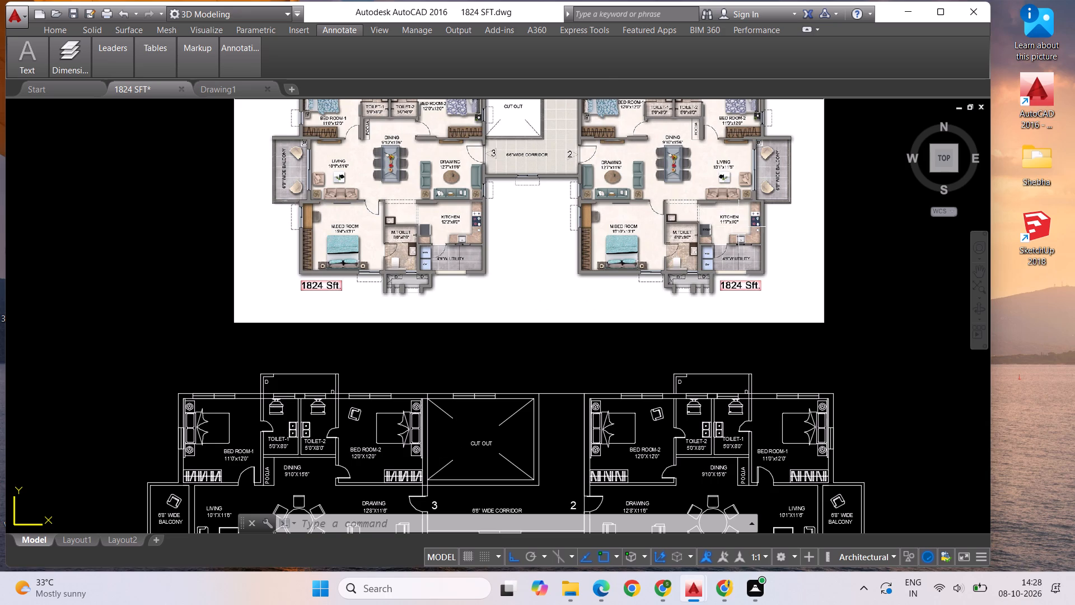
scroll(767, 201, down, 1)
scroll(651, 165, down, 1)
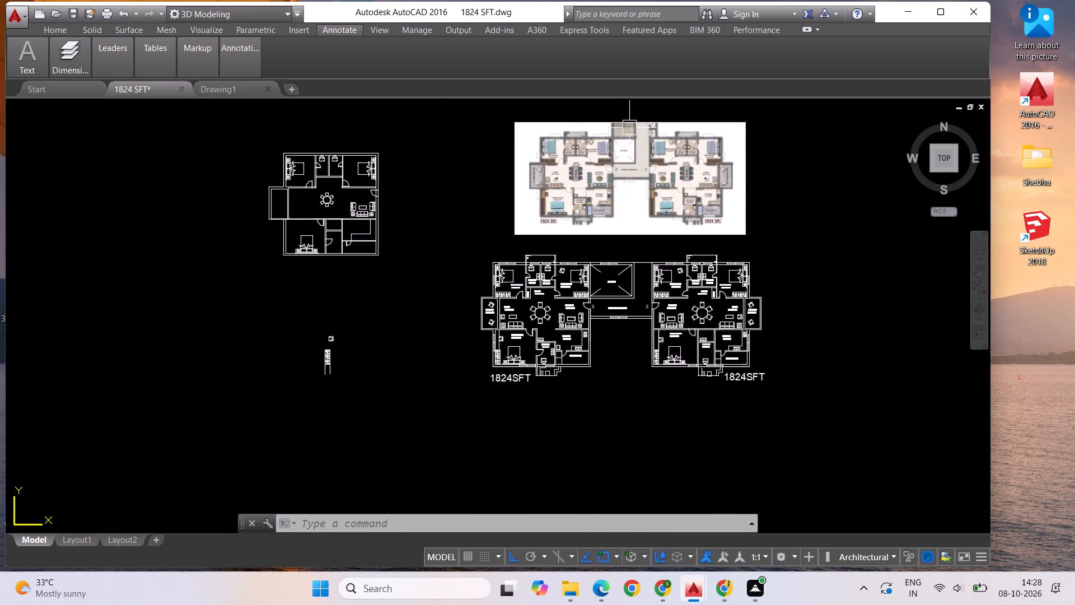
scroll(629, 127, up, 2)
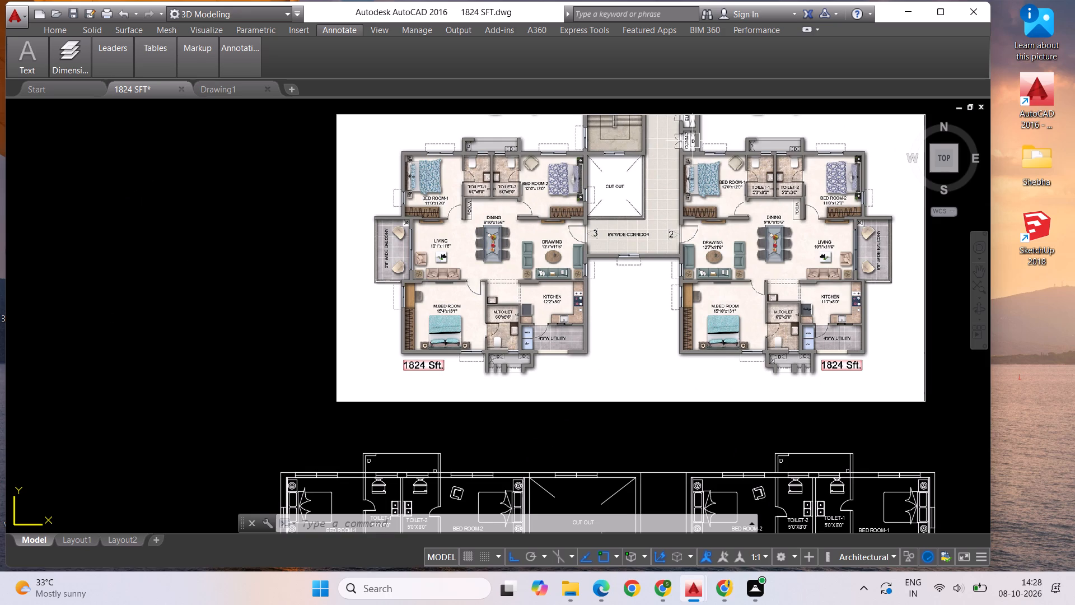
scroll(699, 153, down, 1)
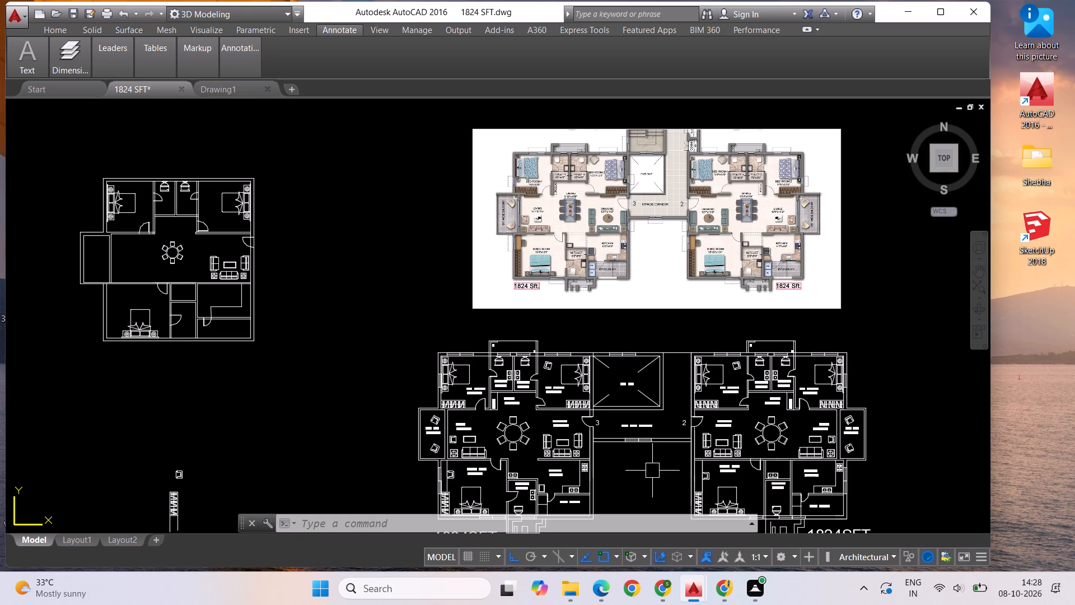
scroll(656, 229, down, 1)
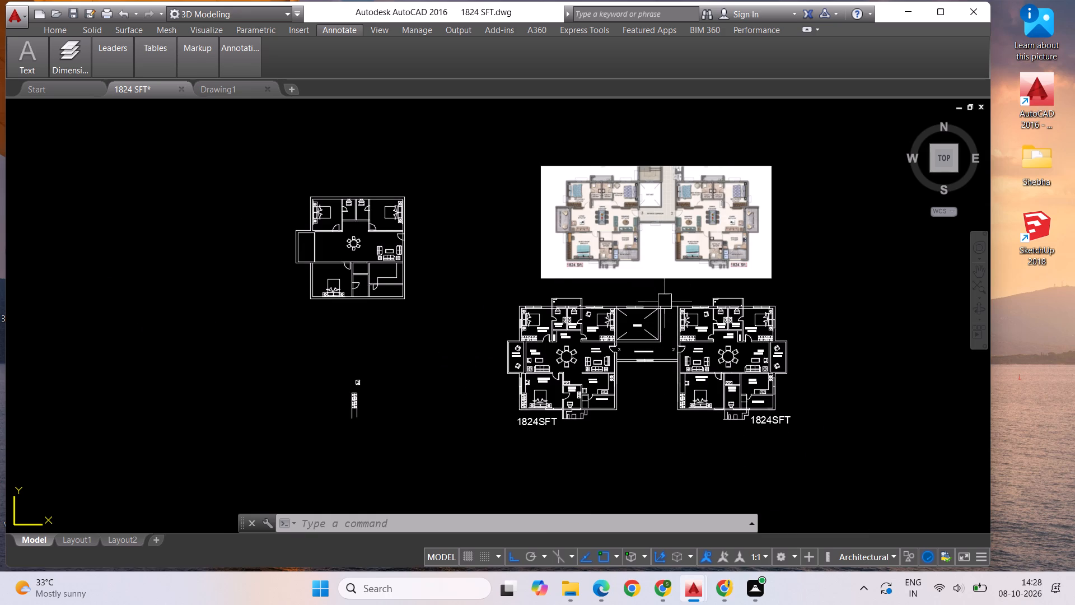
scroll(661, 293, up, 1)
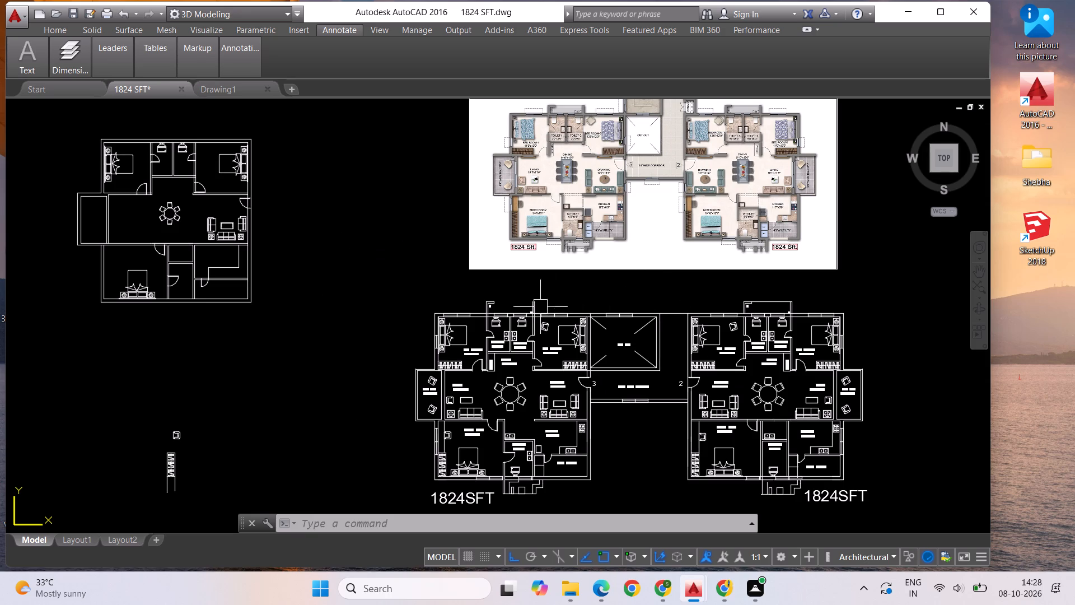
Erase the leftover chair and wardrobe pieces lying below the spare apartment plan west of the joined plan.
scroll(600, 192, down, 1)
drag(370, 417, 365, 409)
click(280, 312)
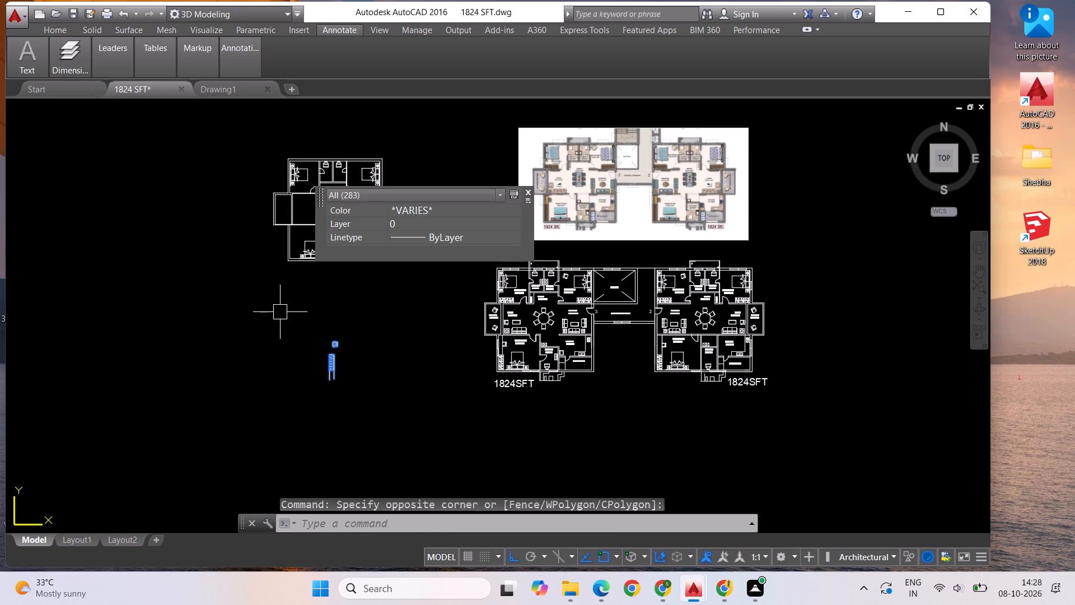
key(Delete)
Erase the spare unlabelled furnished apartment plan west of the reference image.
scroll(364, 302, down, 1)
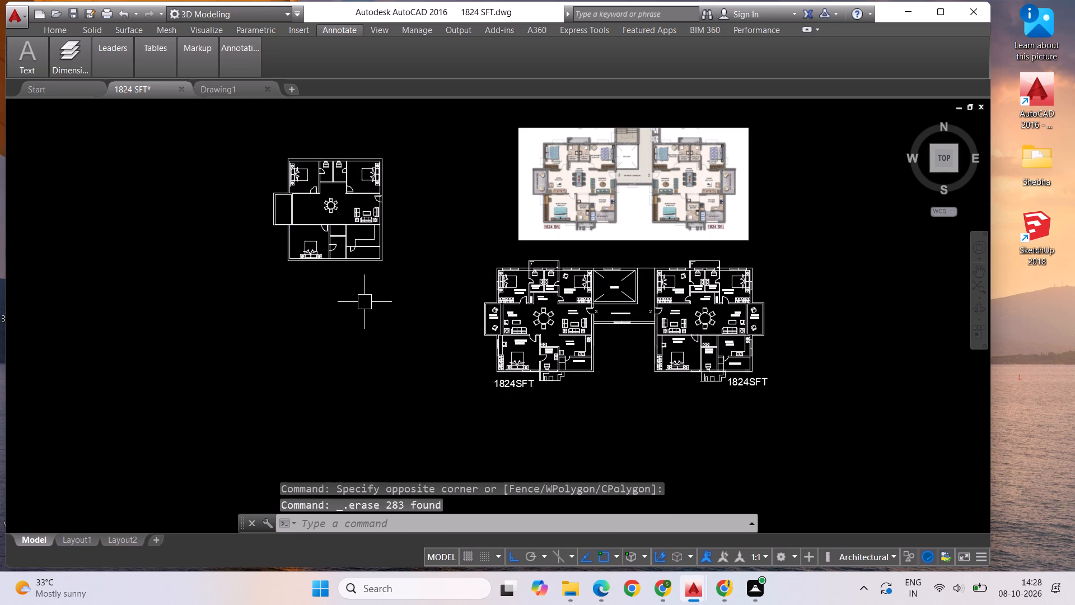
drag(404, 287, 397, 271)
click(283, 194)
key(Delete)
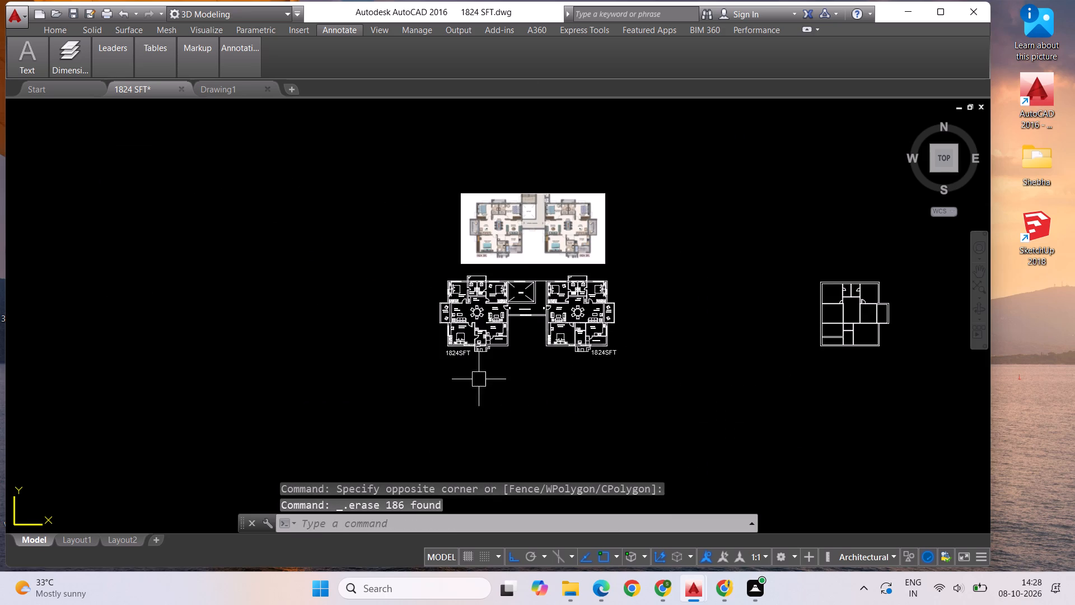
Erase the spare walls-only apartment plan lying far east of the joined plan.
scroll(242, 381, down, 1)
drag(722, 392, 707, 373)
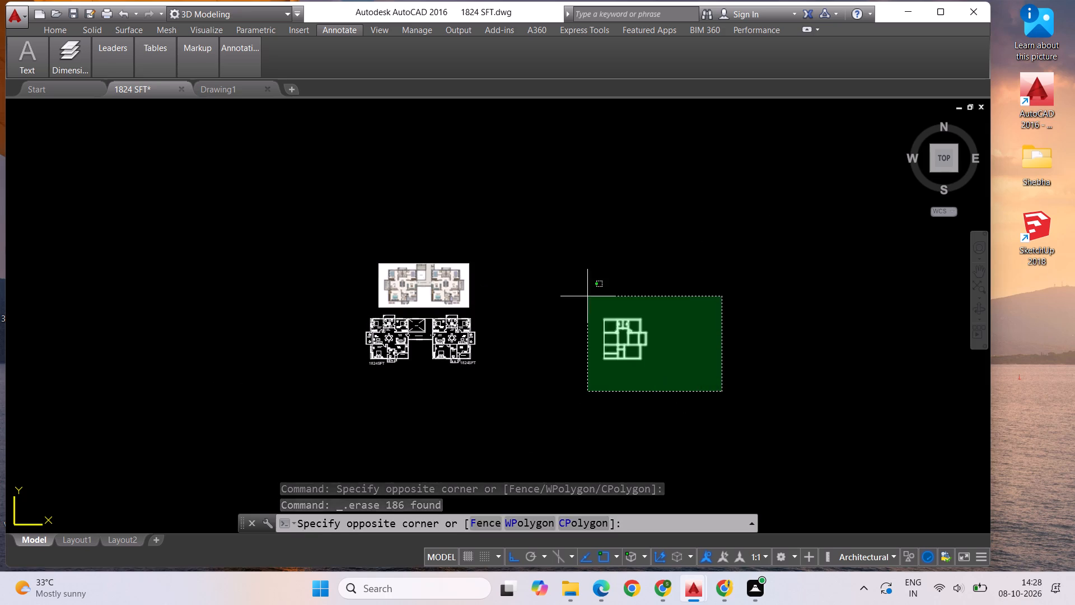
click(554, 276)
key(Delete)
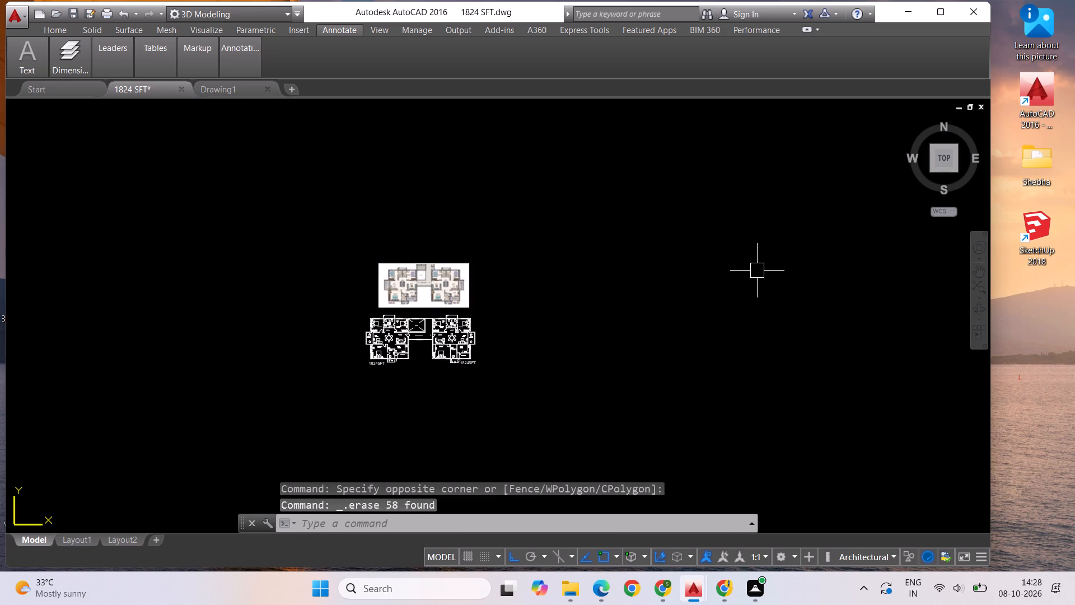
Examine the joined plan alongside the reference image for the colouring and details still missing.
scroll(423, 314, up, 1)
scroll(788, 298, down, 1)
scroll(602, 326, up, 2)
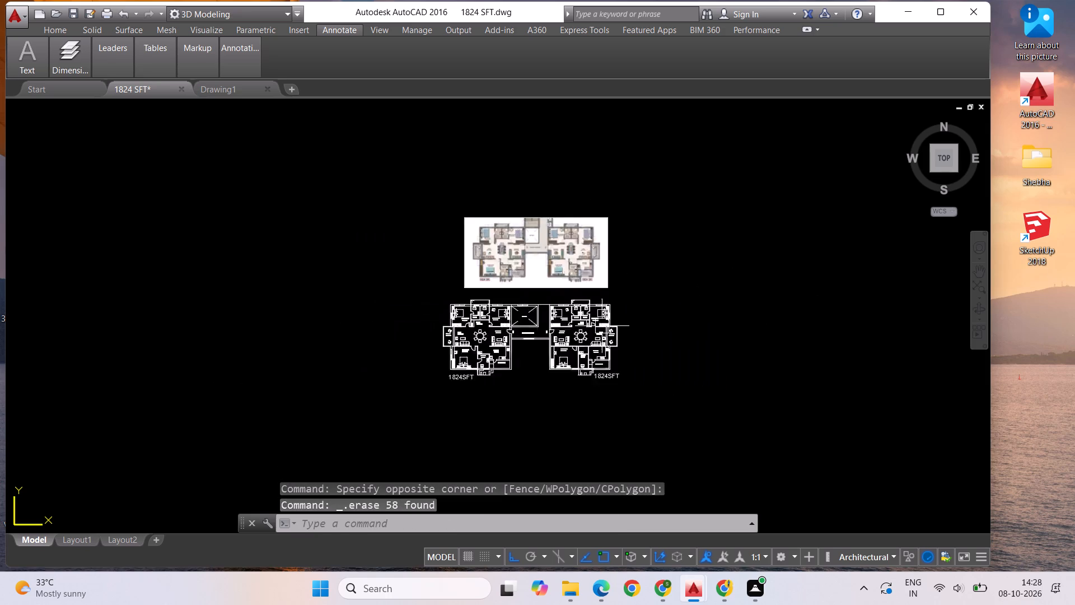
scroll(780, 319, down, 1)
scroll(620, 274, up, 2)
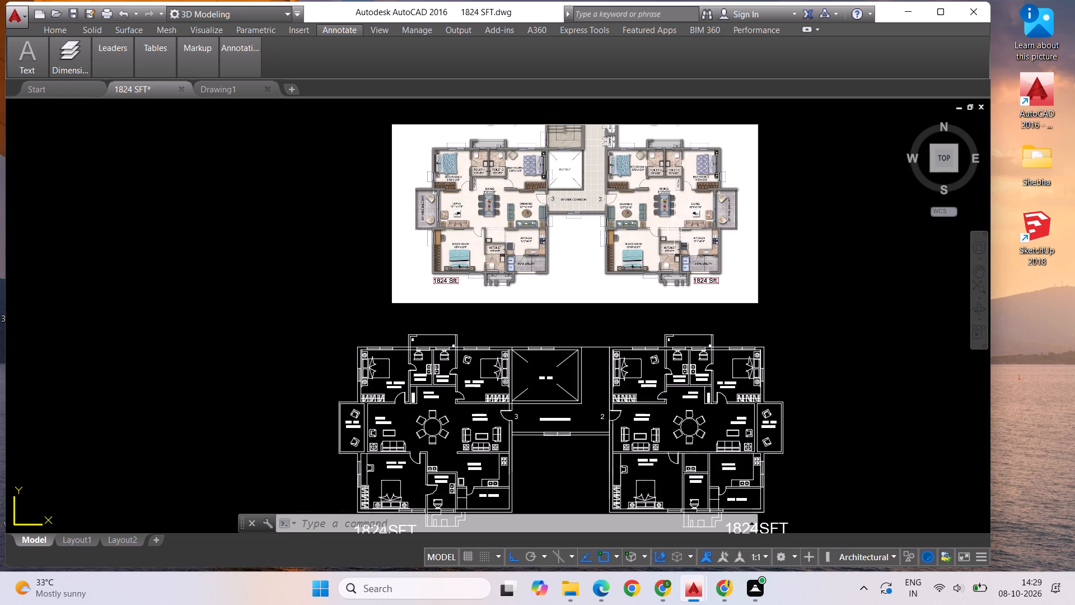
scroll(615, 141, down, 1)
scroll(590, 264, up, 1)
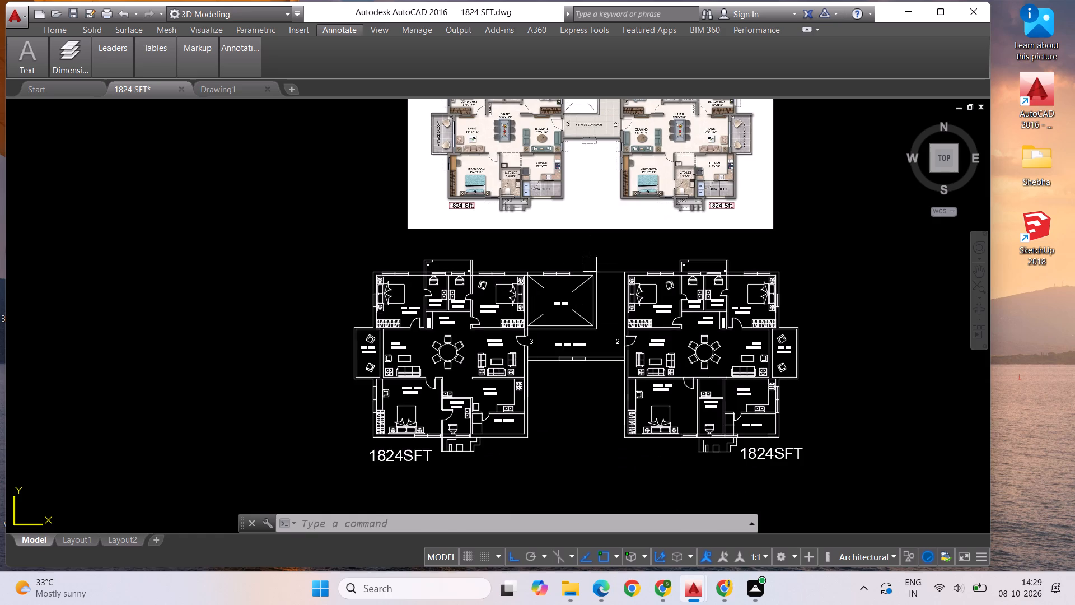
scroll(403, 265, down, 1)
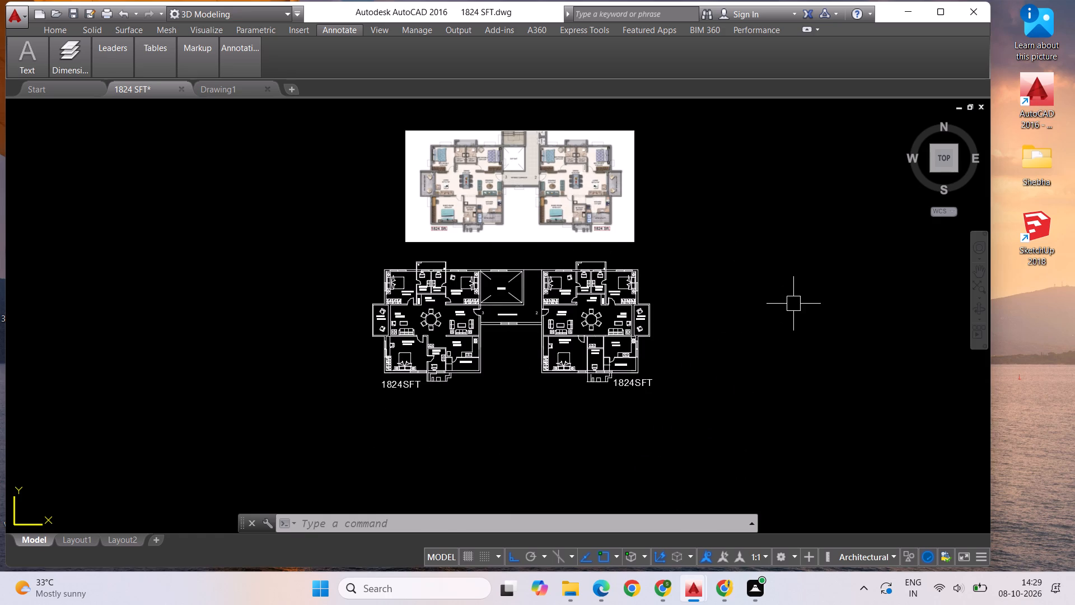
Hatch the seats of the six dining chairs in the west apartment with a solid fill in colour 41,49,137.
key(Escape)
text(HATCH)
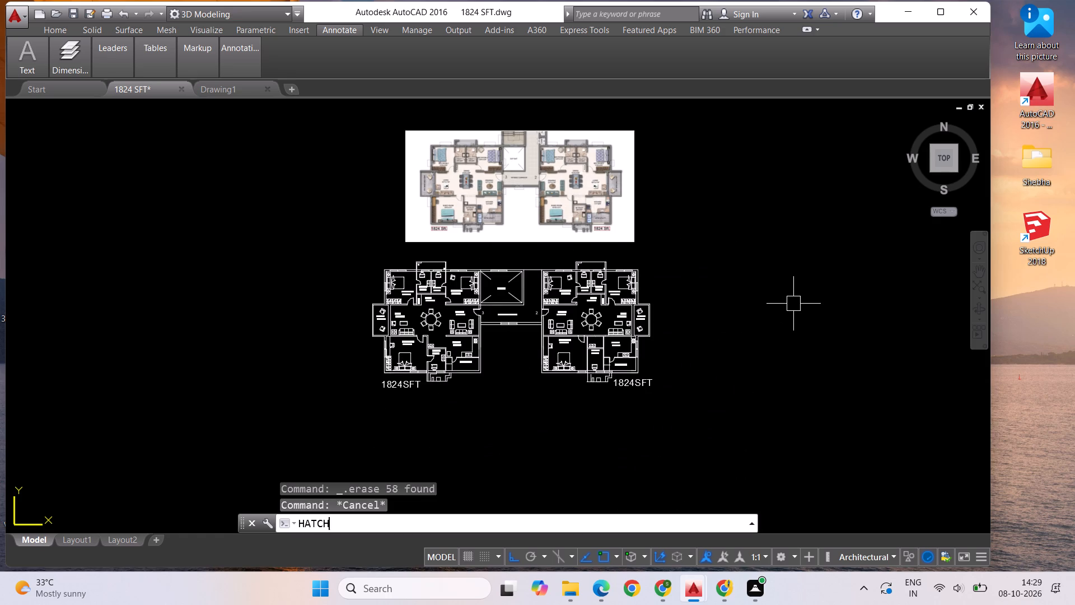
key(Return)
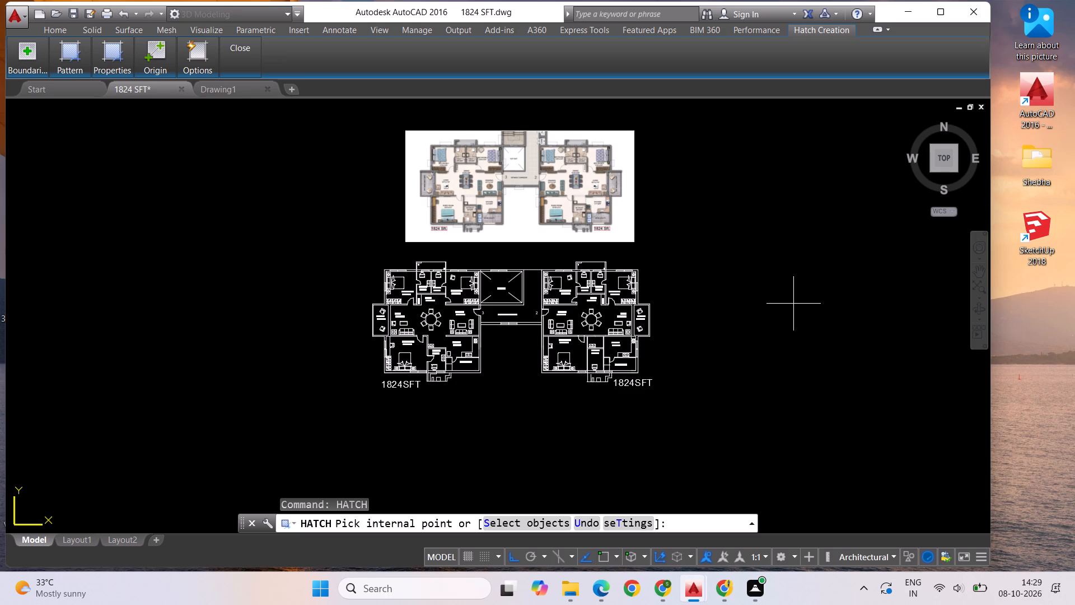
click(76, 70)
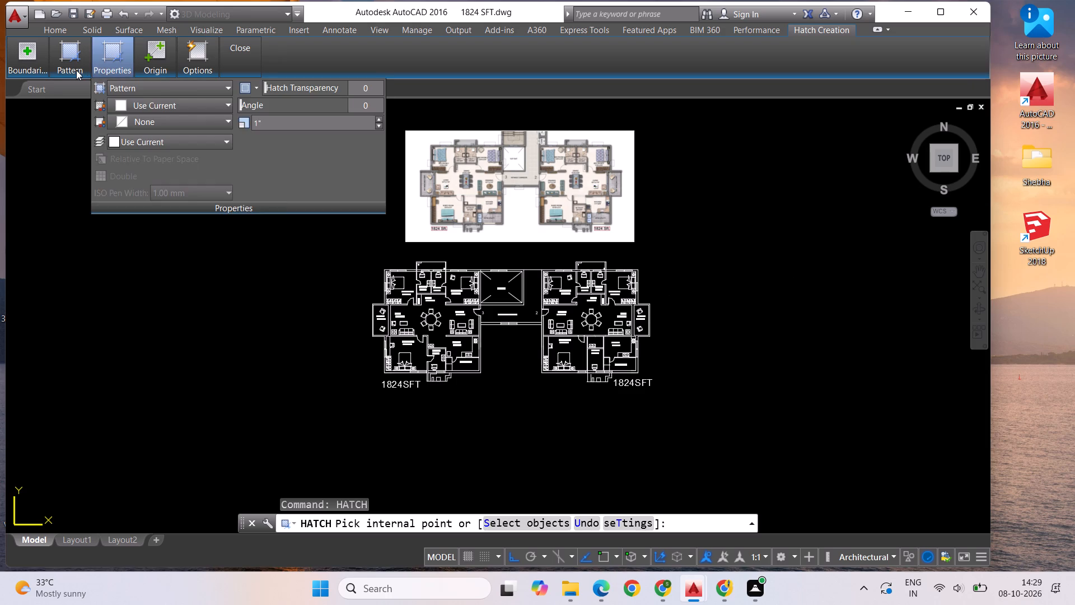
click(72, 70)
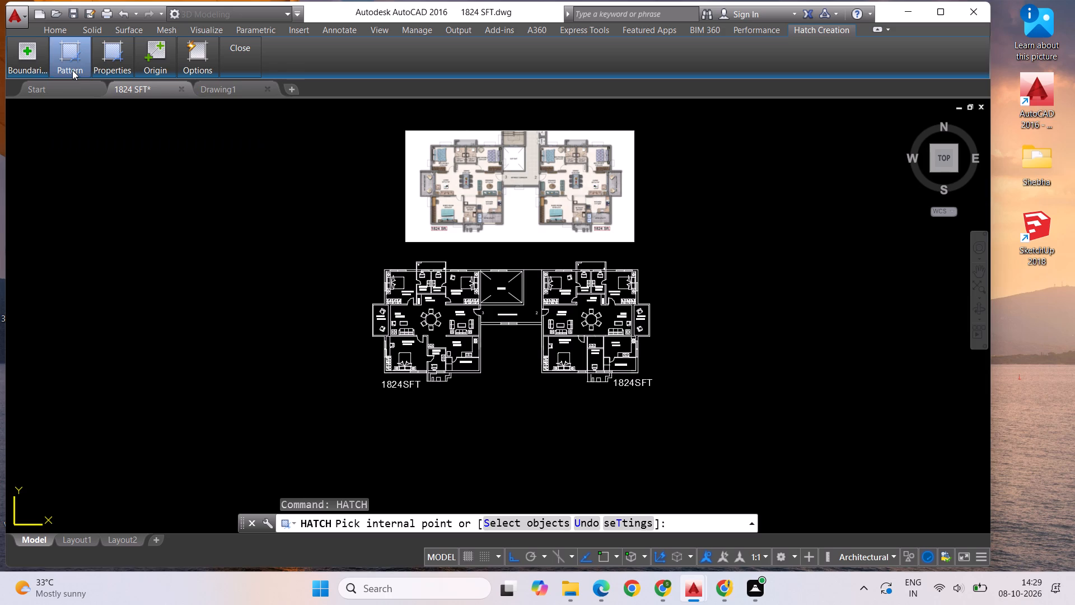
click(80, 110)
click(123, 68)
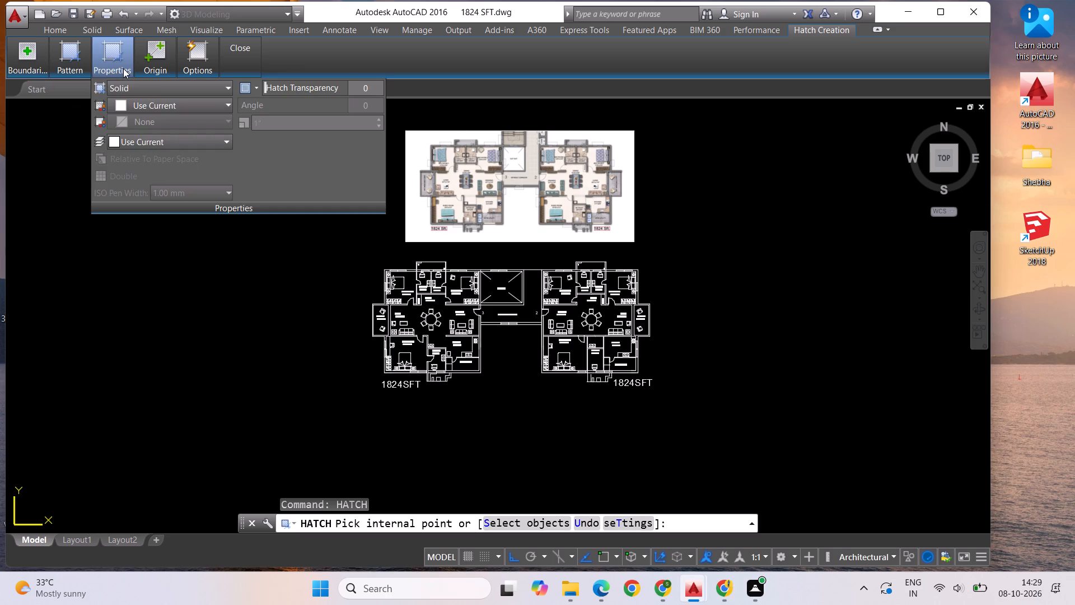
click(219, 109)
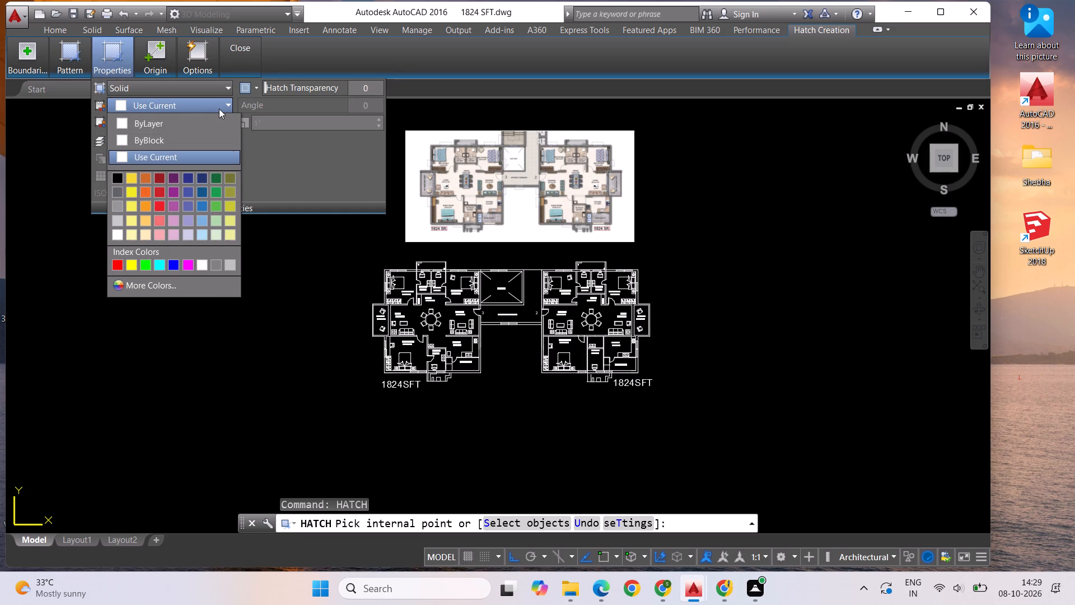
click(188, 175)
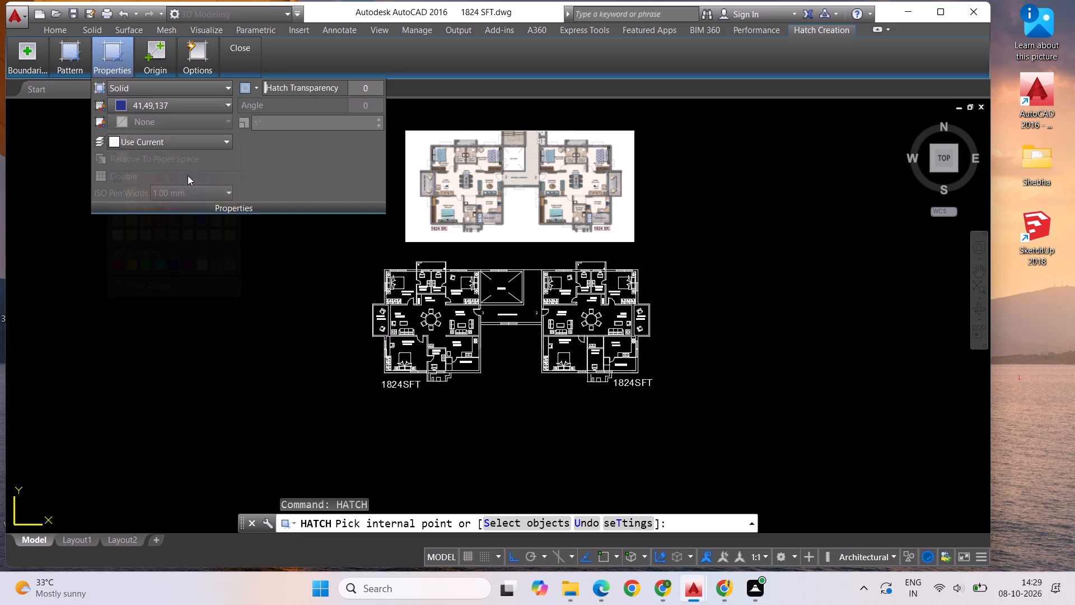
scroll(381, 364, up, 2)
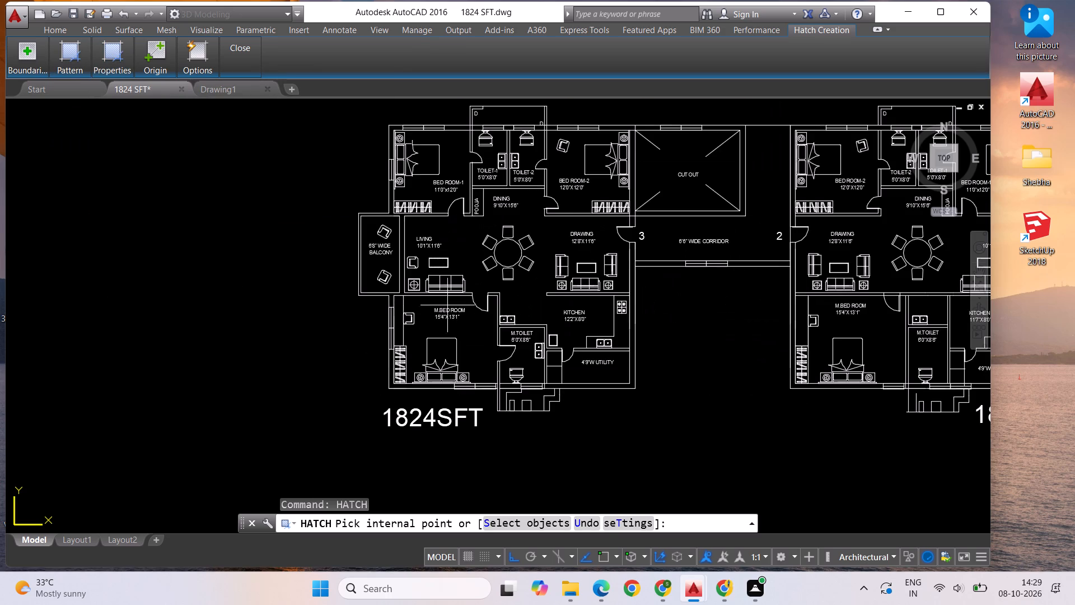
scroll(498, 234, up, 2)
click(486, 250)
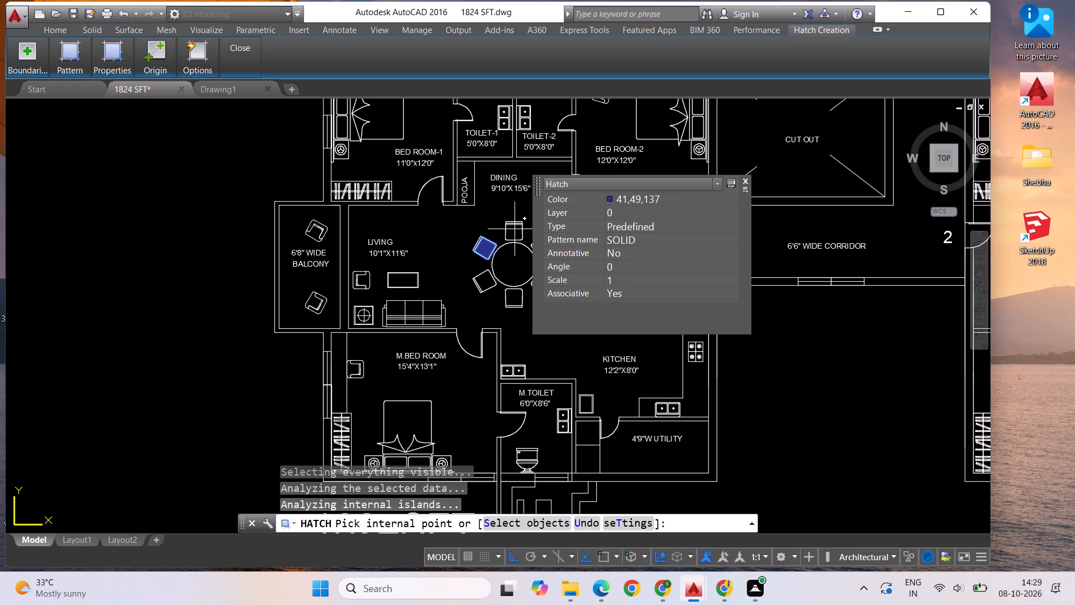
scroll(515, 229, up, 1)
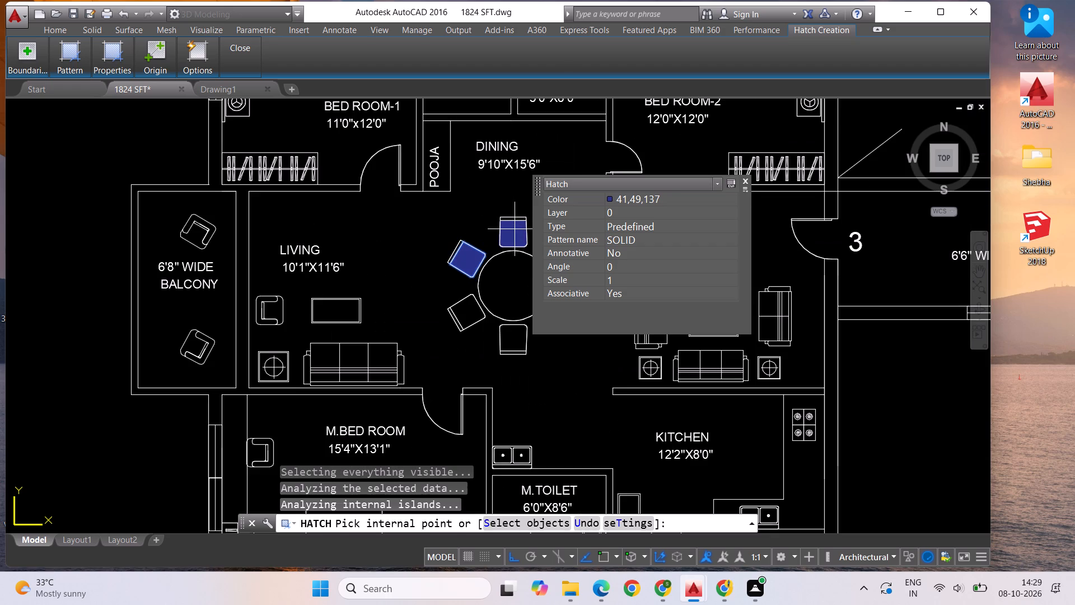
click(515, 229)
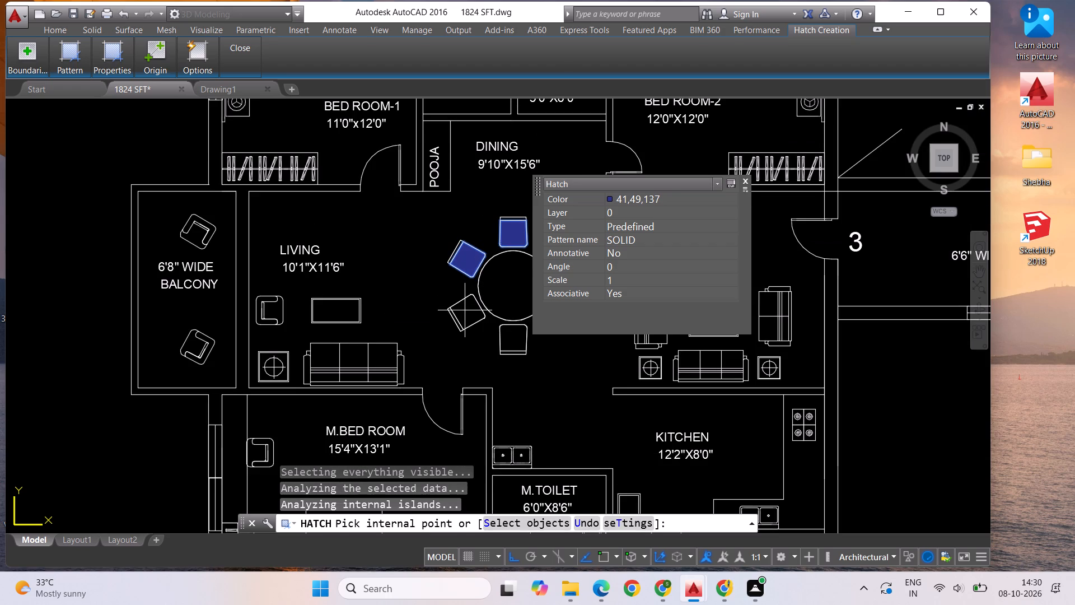
click(465, 313)
click(509, 342)
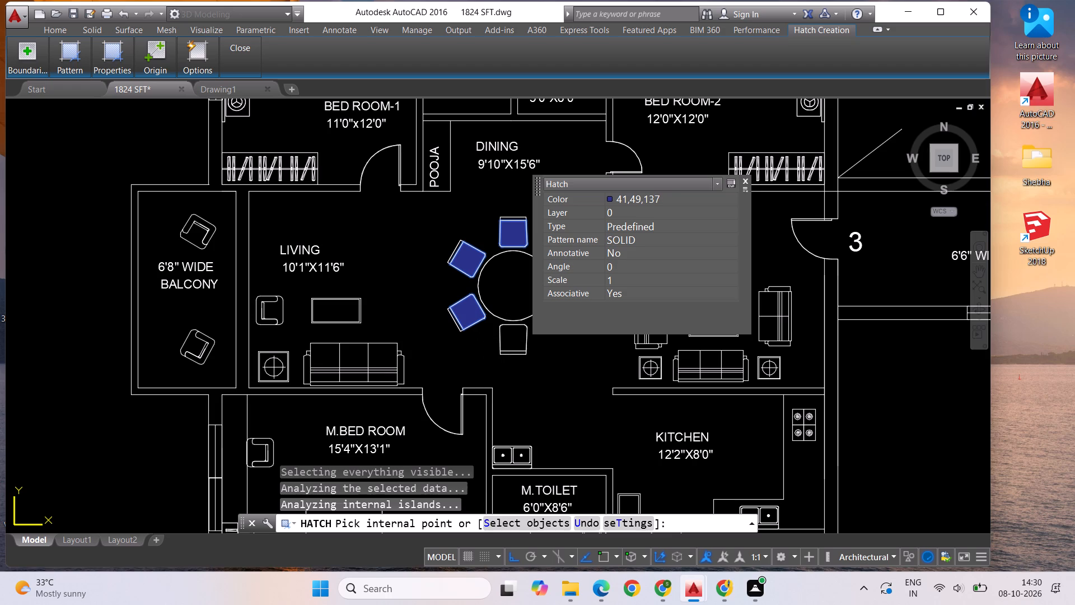
scroll(462, 314, down, 2)
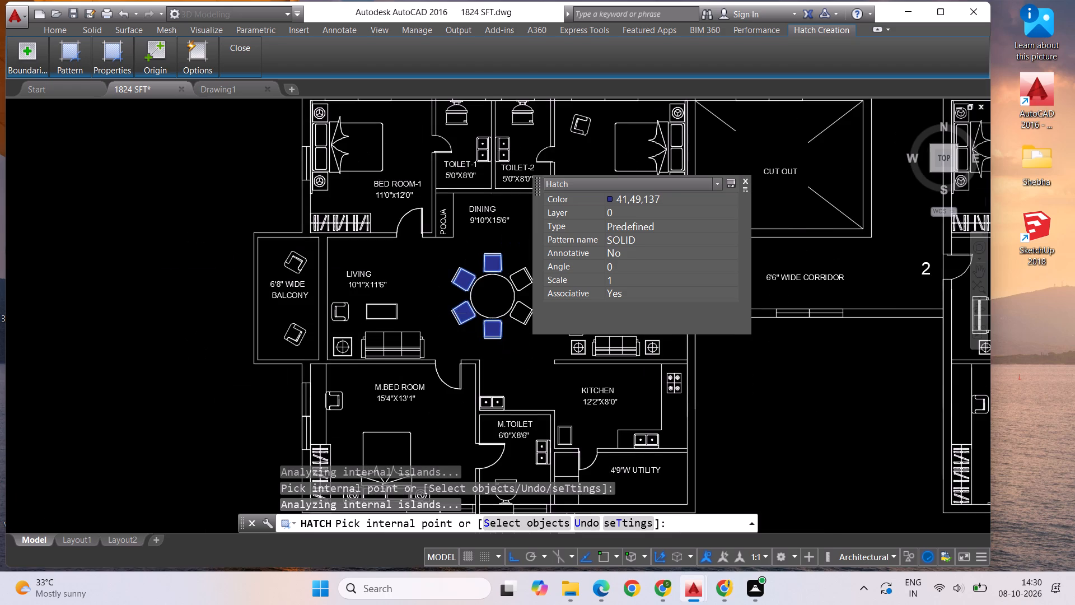
scroll(494, 310, up, 2)
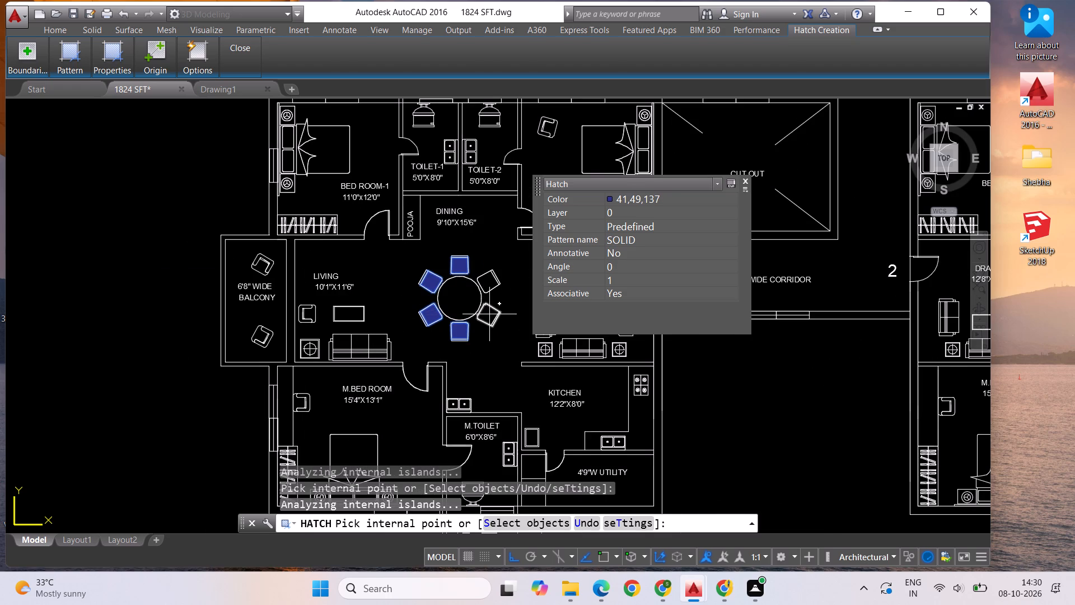
click(489, 314)
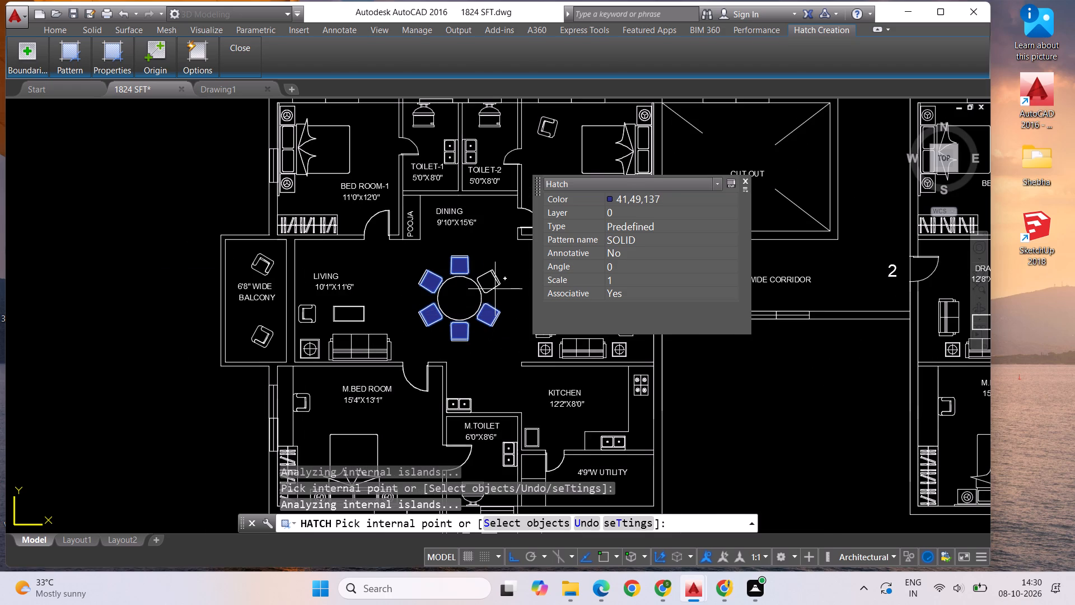
click(489, 281)
Add the same solid 41,49,137 hatch to the narrow backrests of the six west apartment dining chairs.
scroll(490, 273, up, 6)
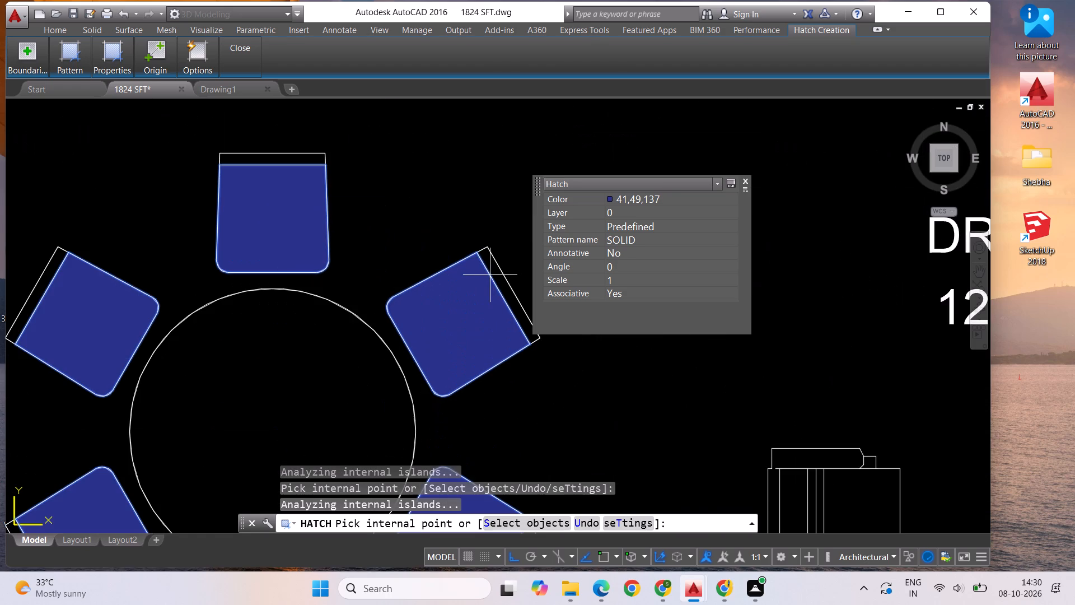
click(493, 269)
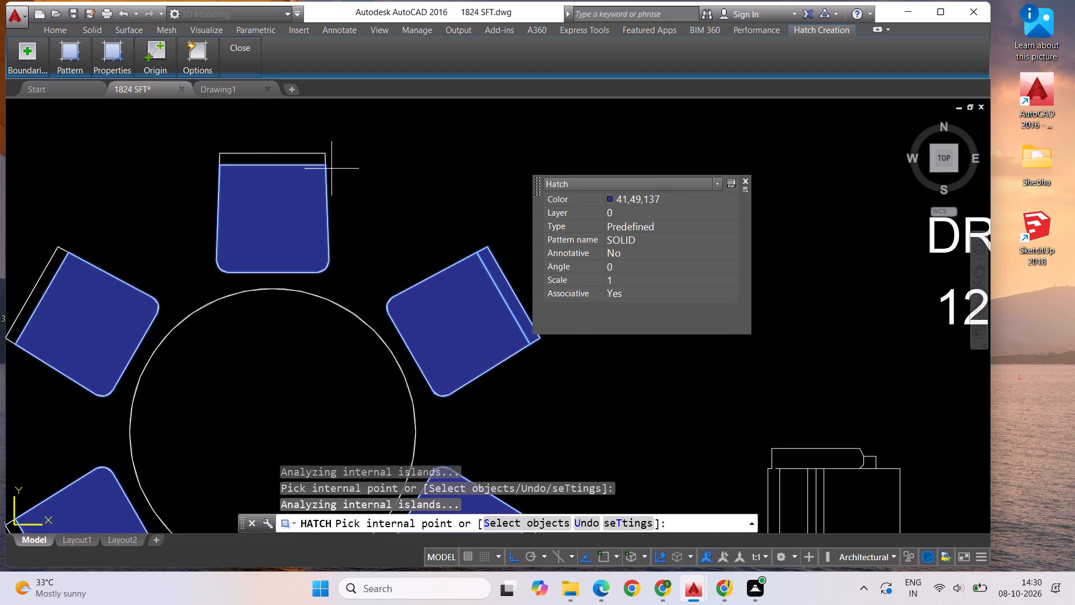
click(295, 159)
scroll(457, 296, down, 1)
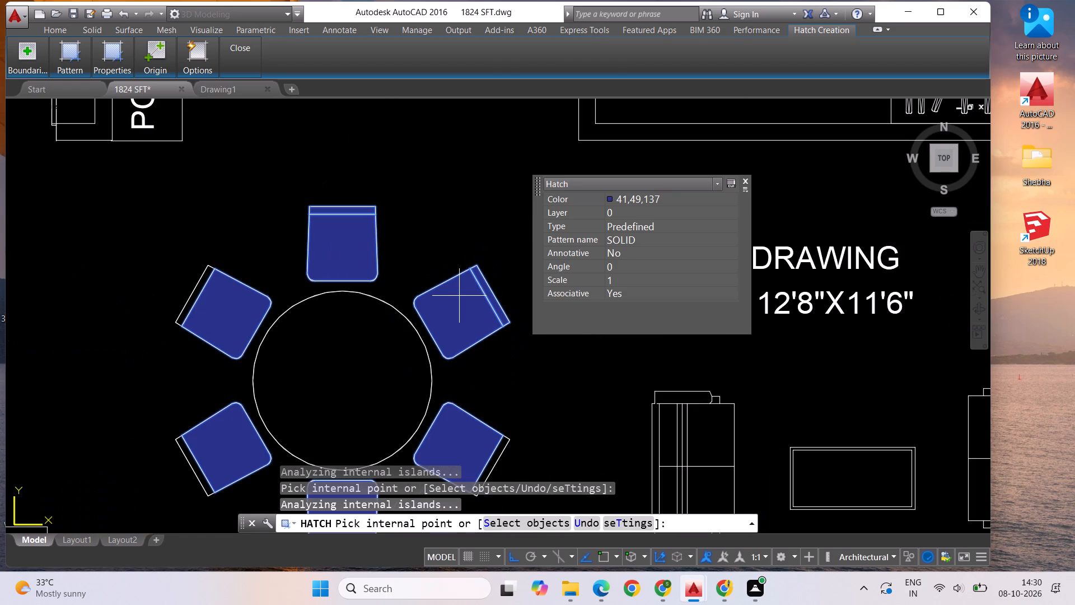
click(207, 276)
scroll(342, 254, down, 2)
scroll(272, 332, up, 2)
click(298, 336)
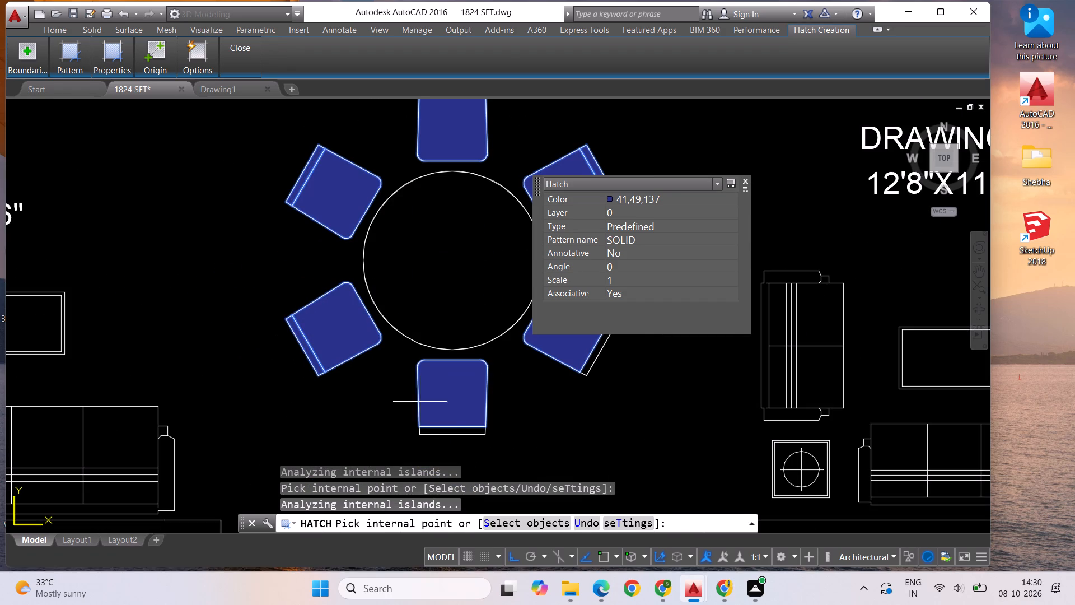
click(436, 430)
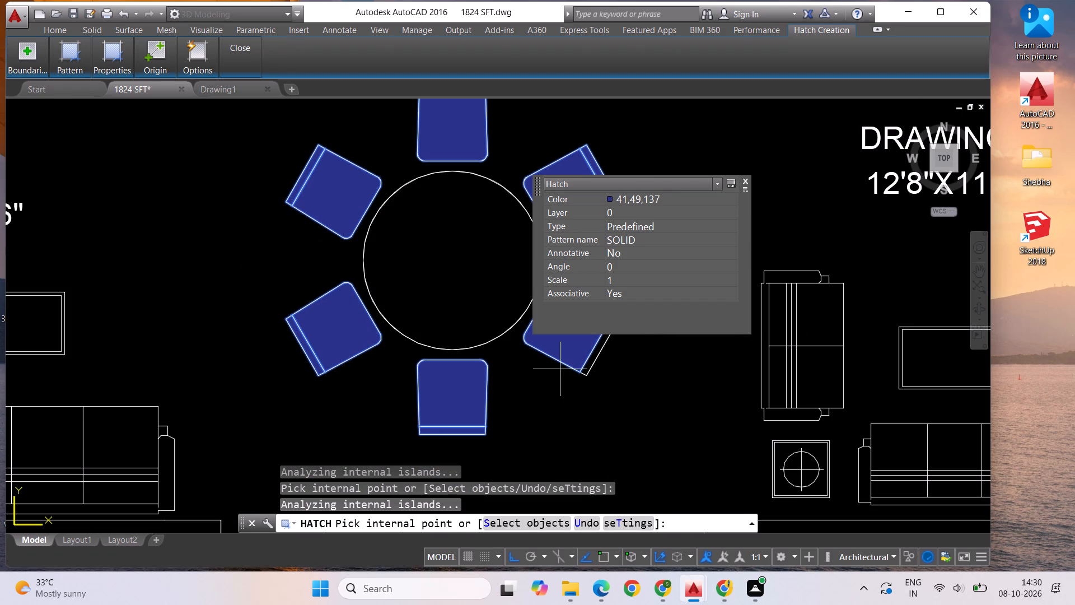
click(592, 360)
scroll(518, 364, down, 2)
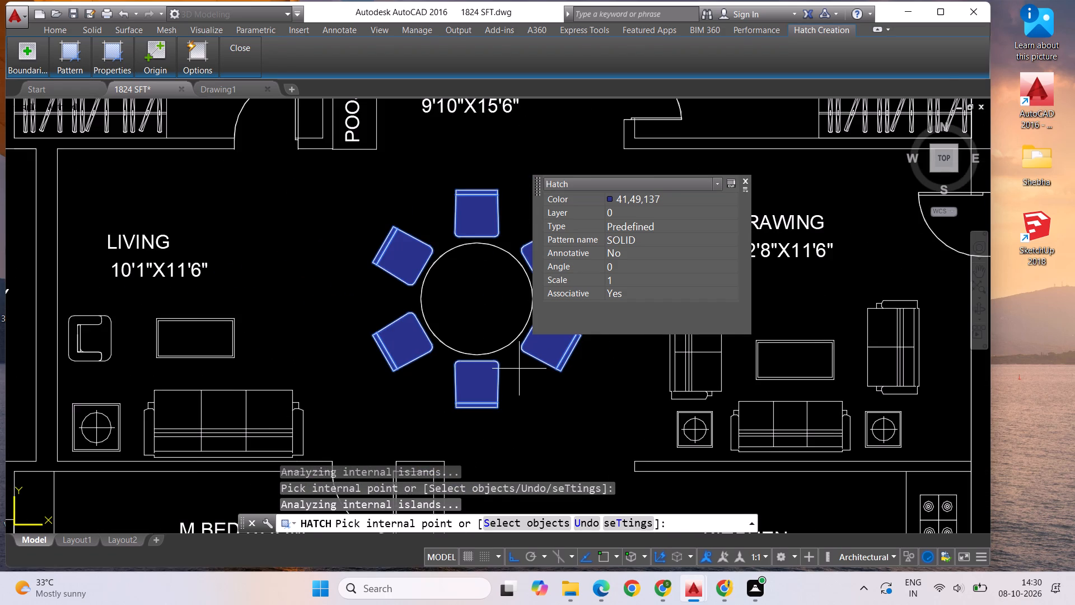
scroll(518, 376, down, 3)
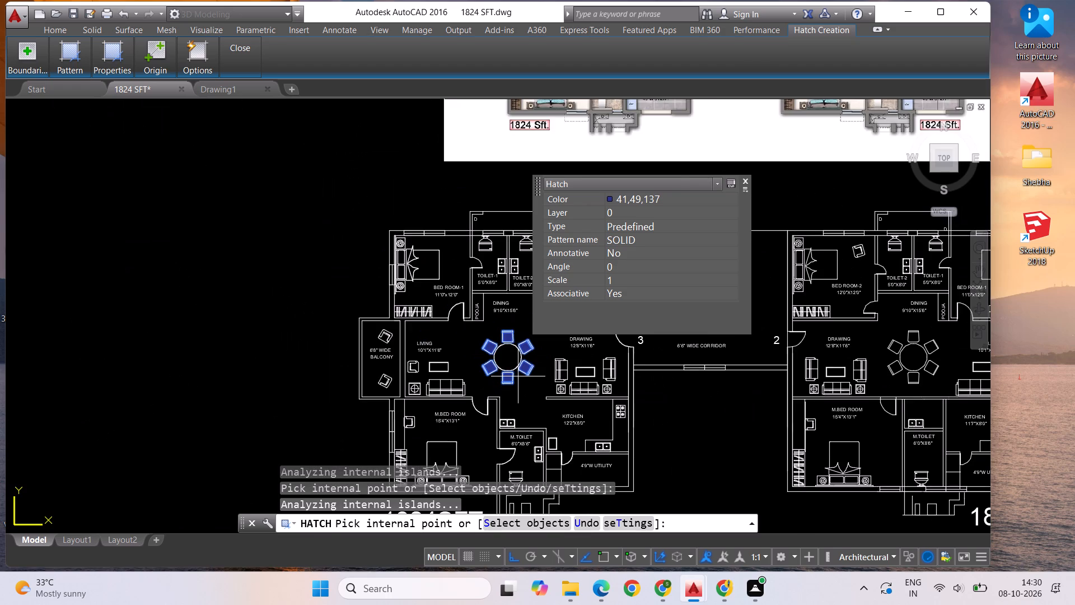
scroll(518, 376, down, 1)
scroll(499, 364, up, 2)
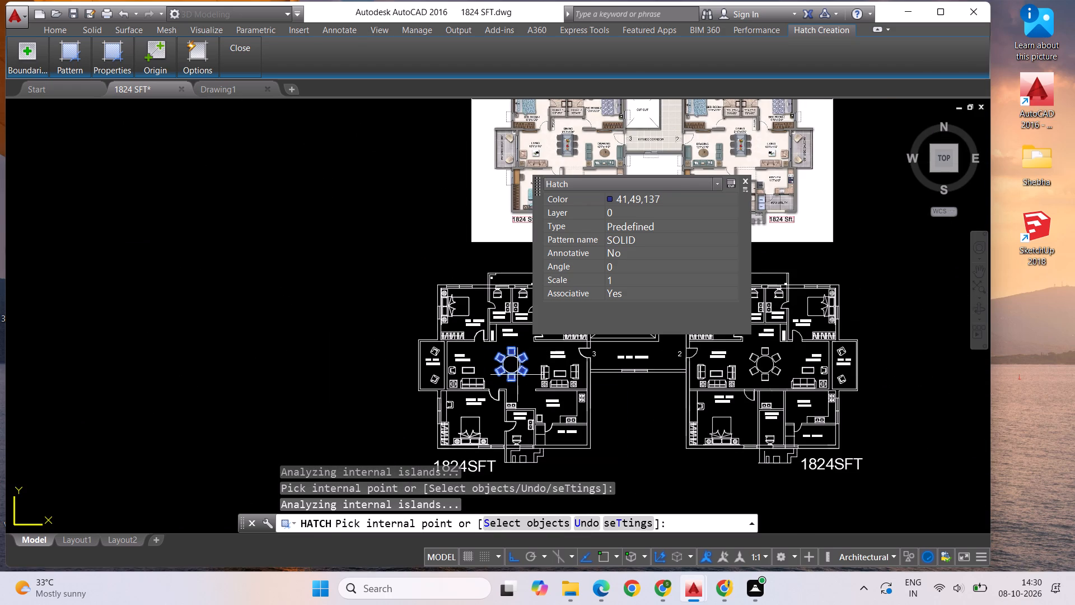
scroll(520, 362, up, 1)
key(Escape)
Hatch the round dining table top in the west apartment with the same solid blue fill.
scroll(680, 308, down, 2)
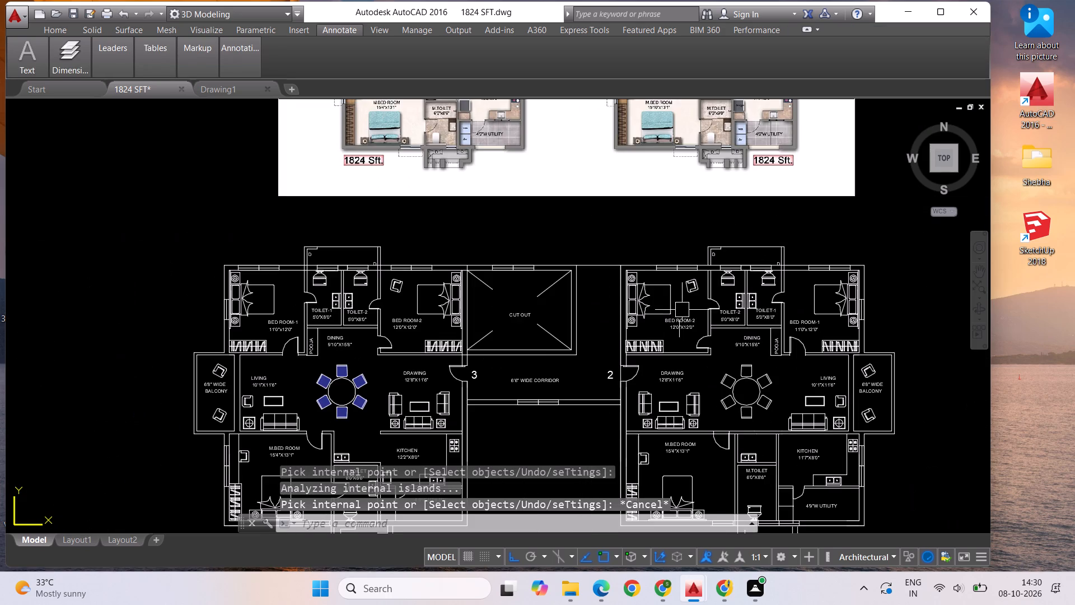
scroll(569, 356, down, 1)
scroll(456, 386, up, 1)
text(HATCH)
key(Return)
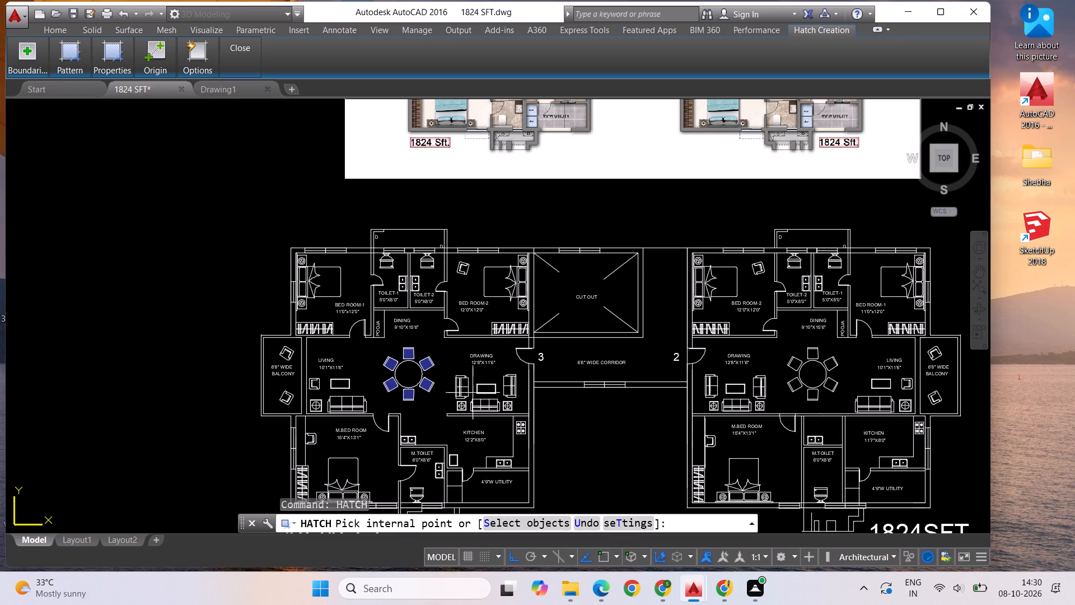
click(414, 363)
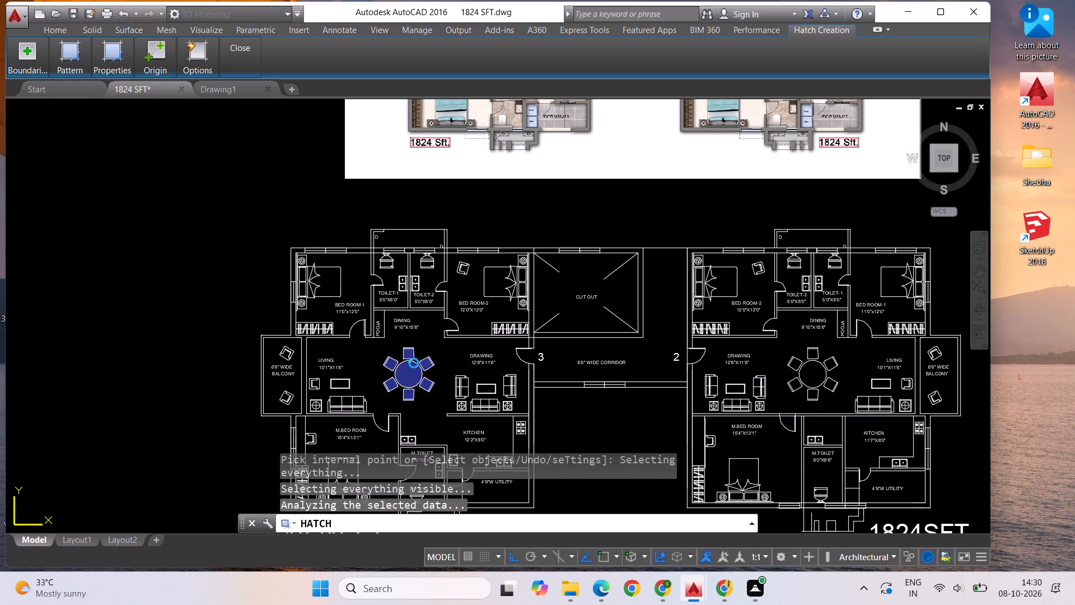
key(Escape)
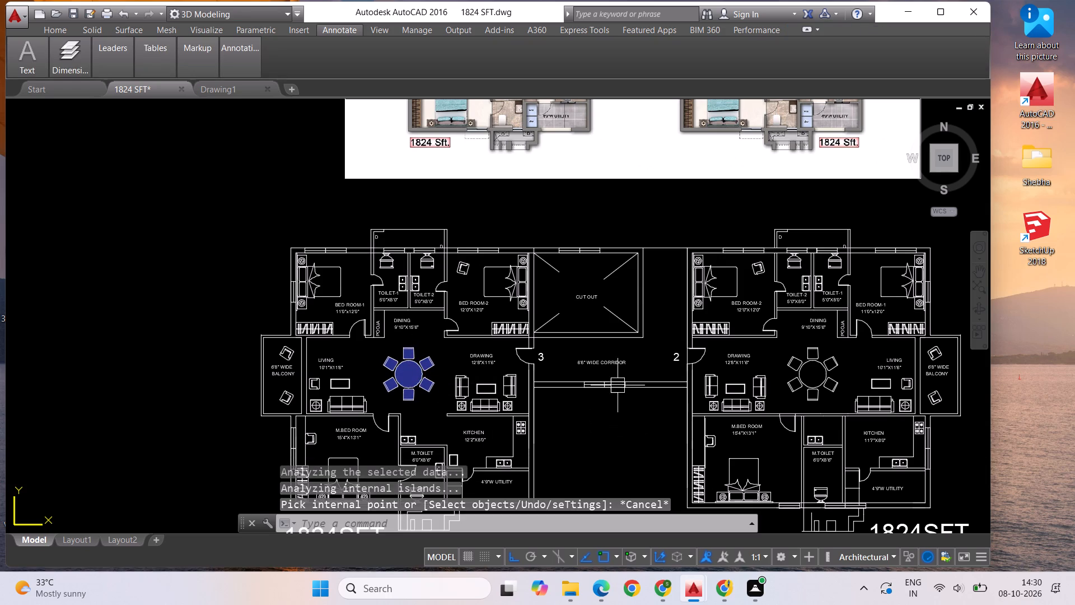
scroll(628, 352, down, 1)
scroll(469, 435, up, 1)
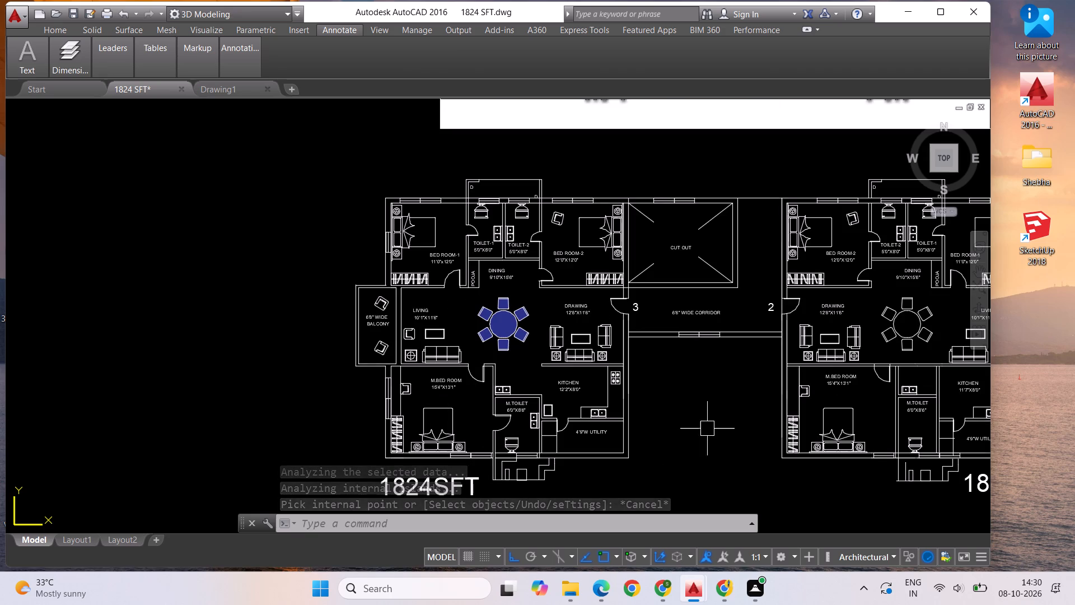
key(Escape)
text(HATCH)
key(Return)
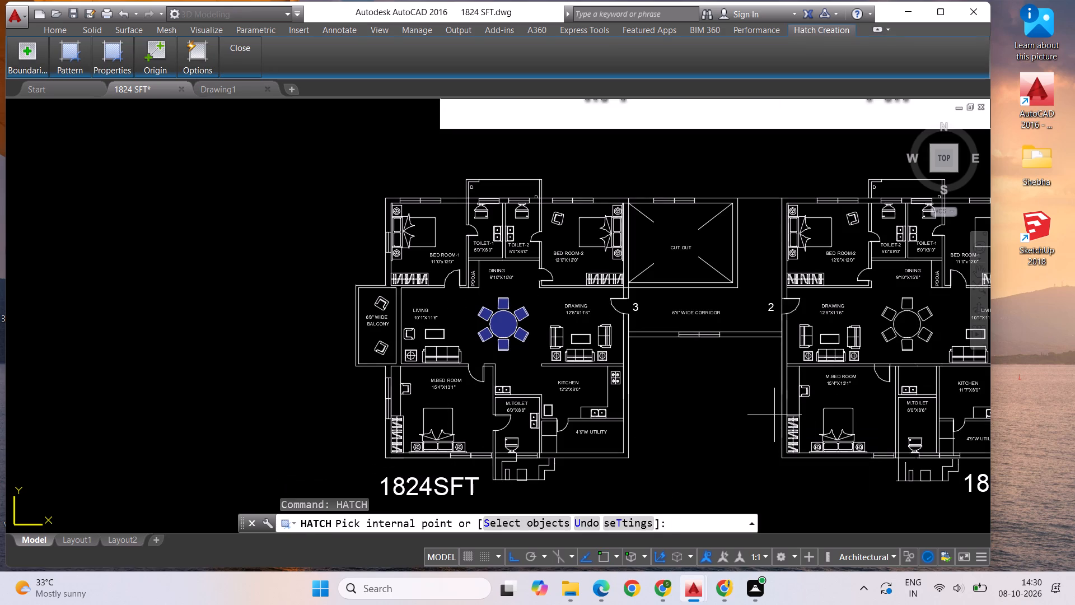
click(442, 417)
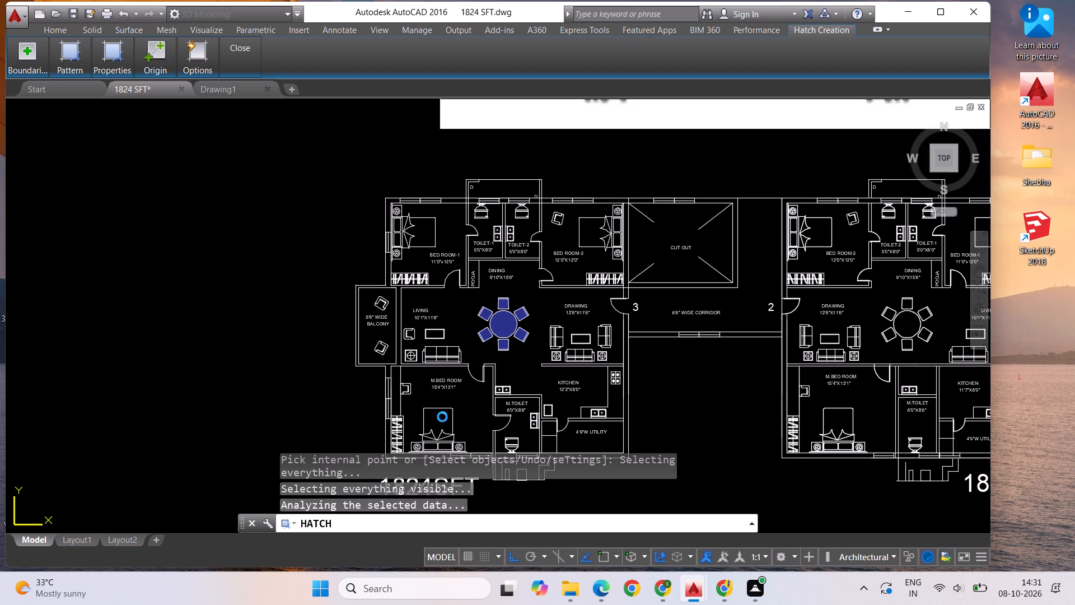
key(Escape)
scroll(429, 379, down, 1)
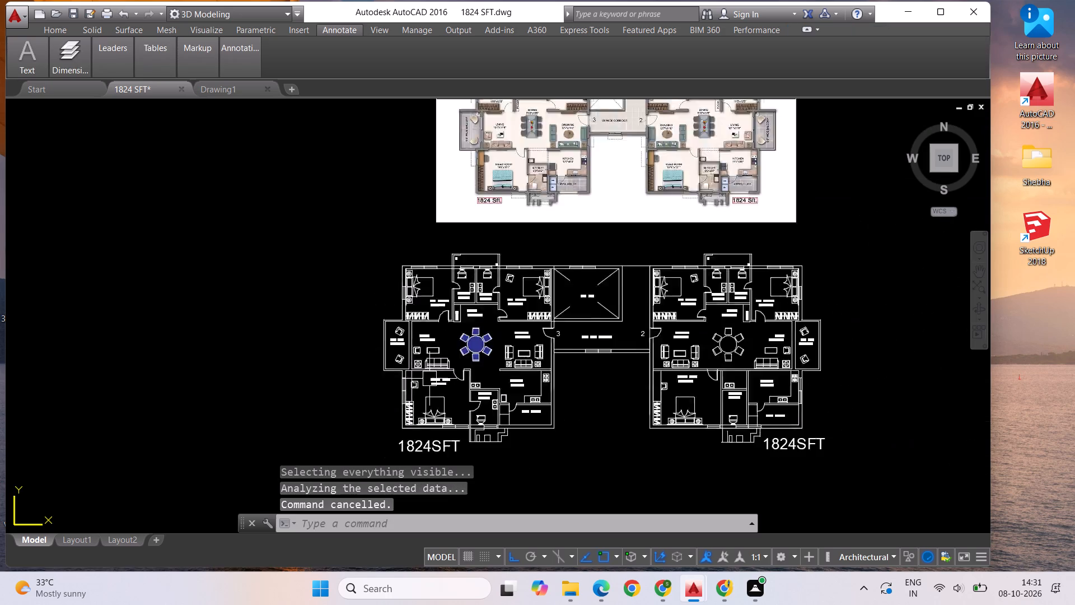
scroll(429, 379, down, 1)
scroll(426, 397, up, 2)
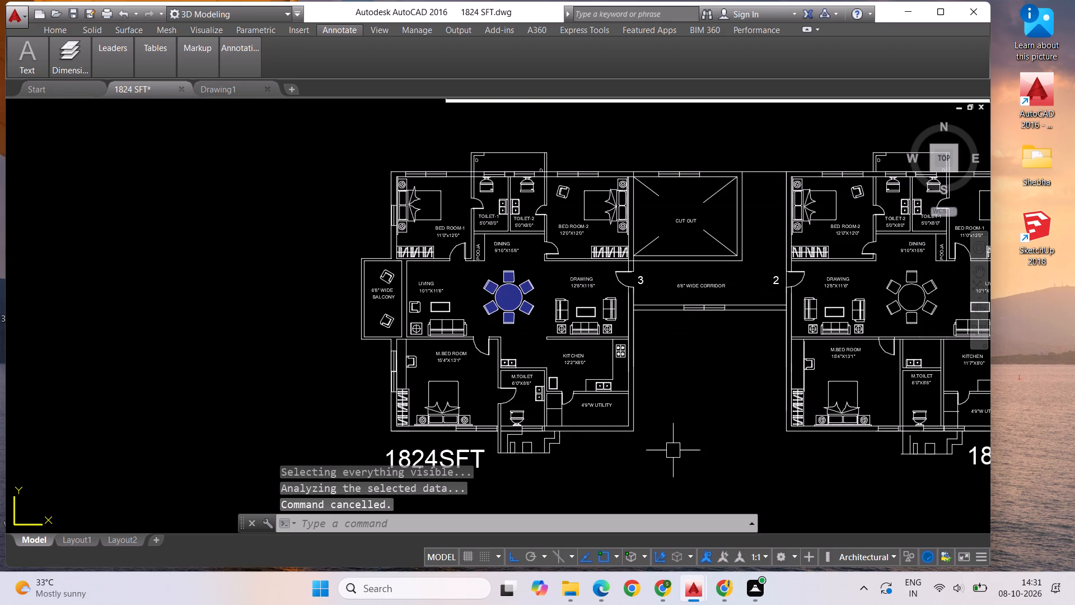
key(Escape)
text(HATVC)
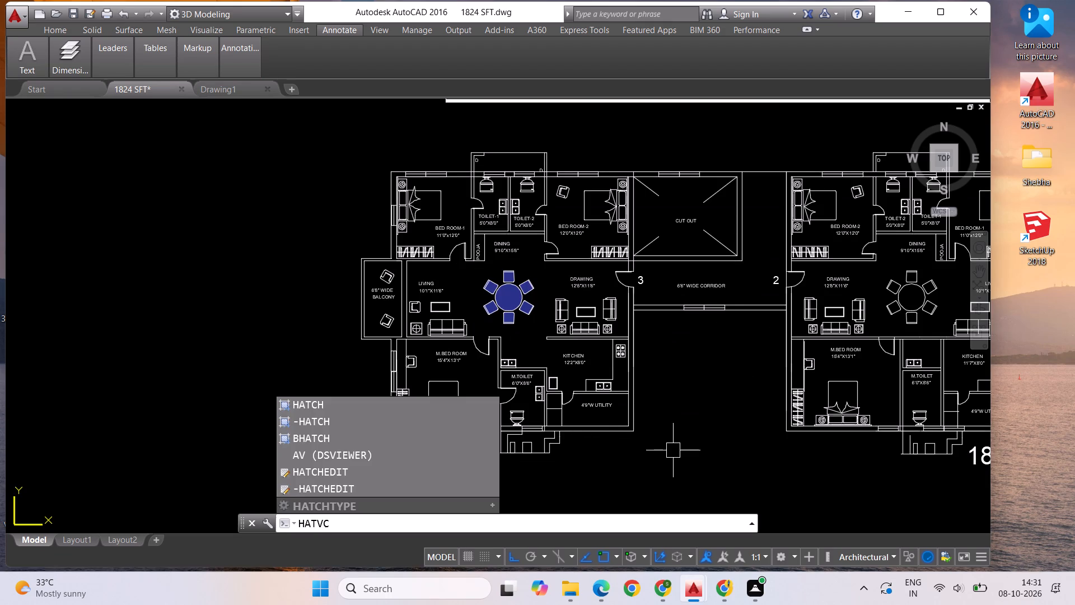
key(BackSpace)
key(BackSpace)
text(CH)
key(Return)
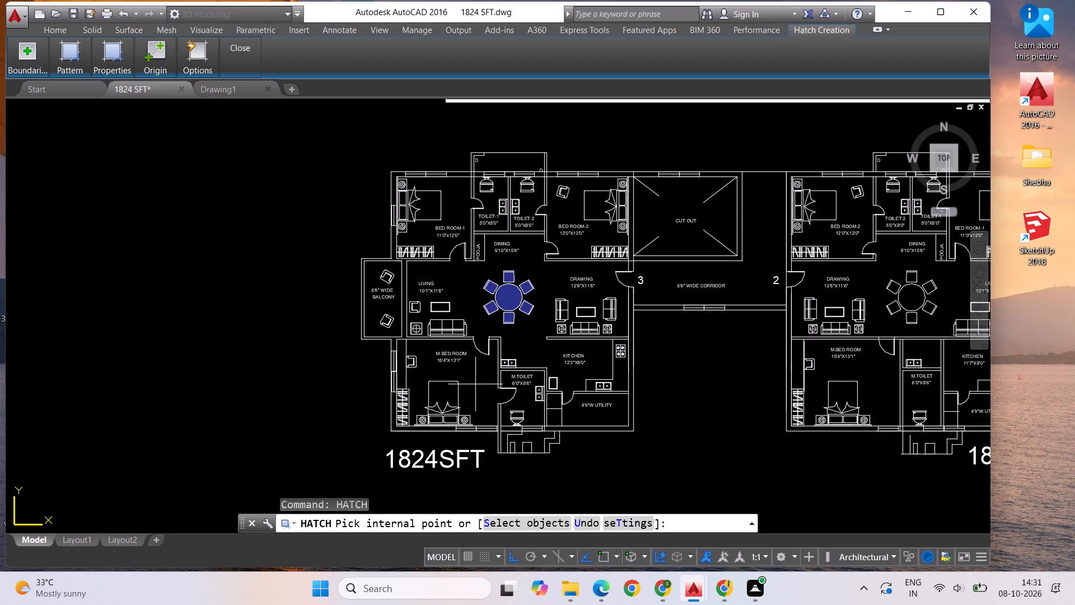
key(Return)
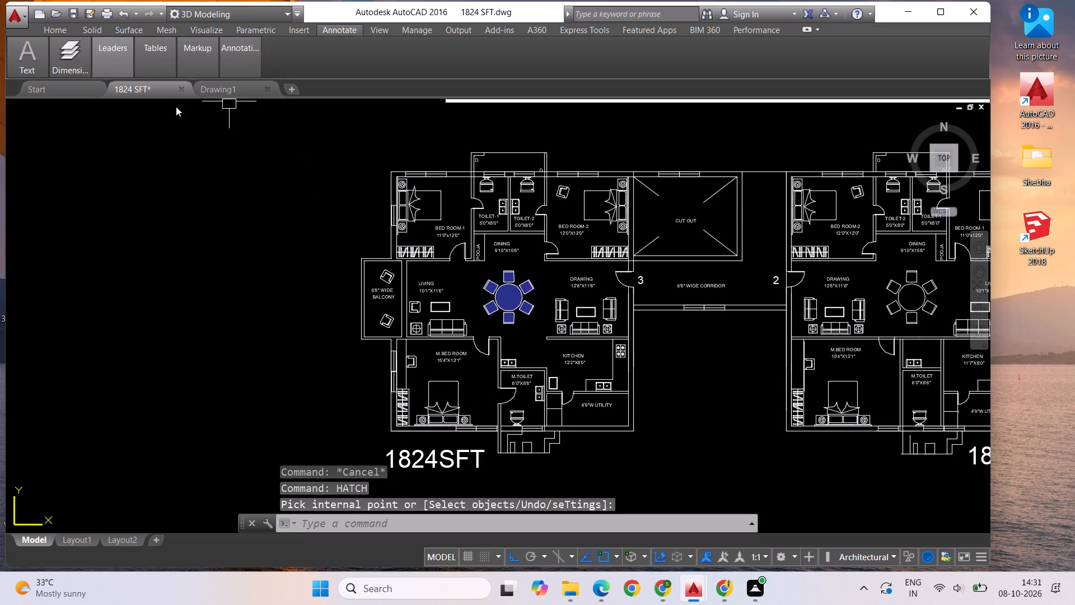
Hatch the cover and folded sheet of the west apartment's master bedroom bed with a solid fill in colour 41,49,137.
text(HATCH)
key(Return)
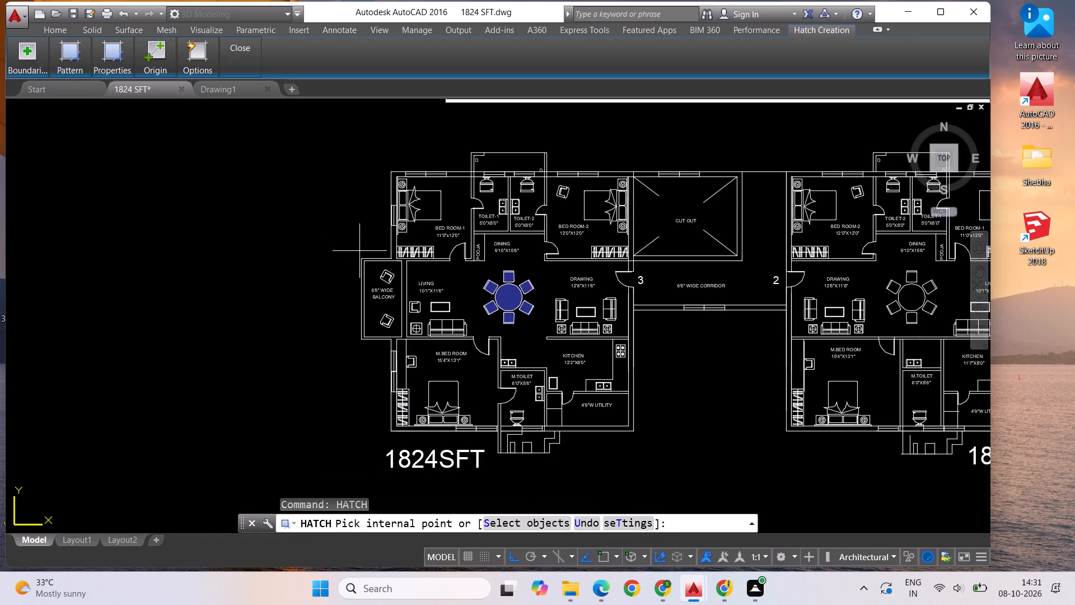
click(116, 66)
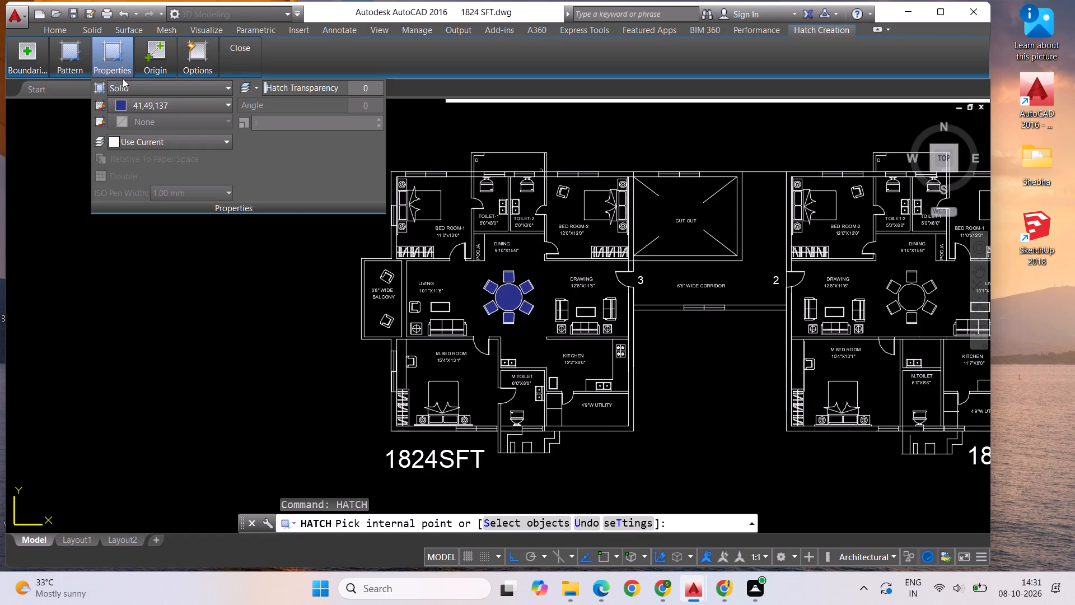
click(140, 103)
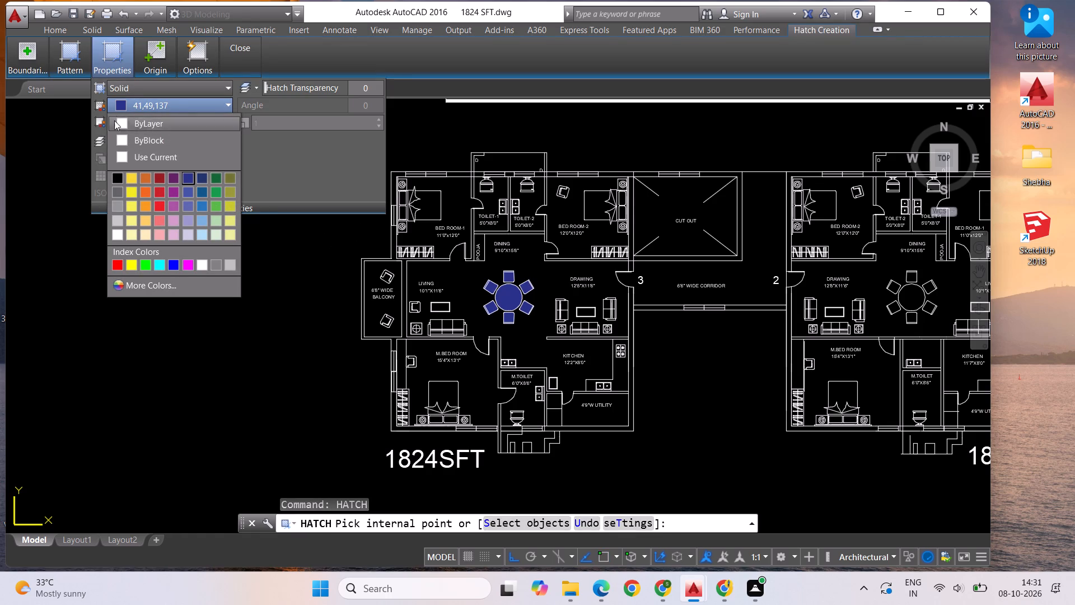
click(189, 178)
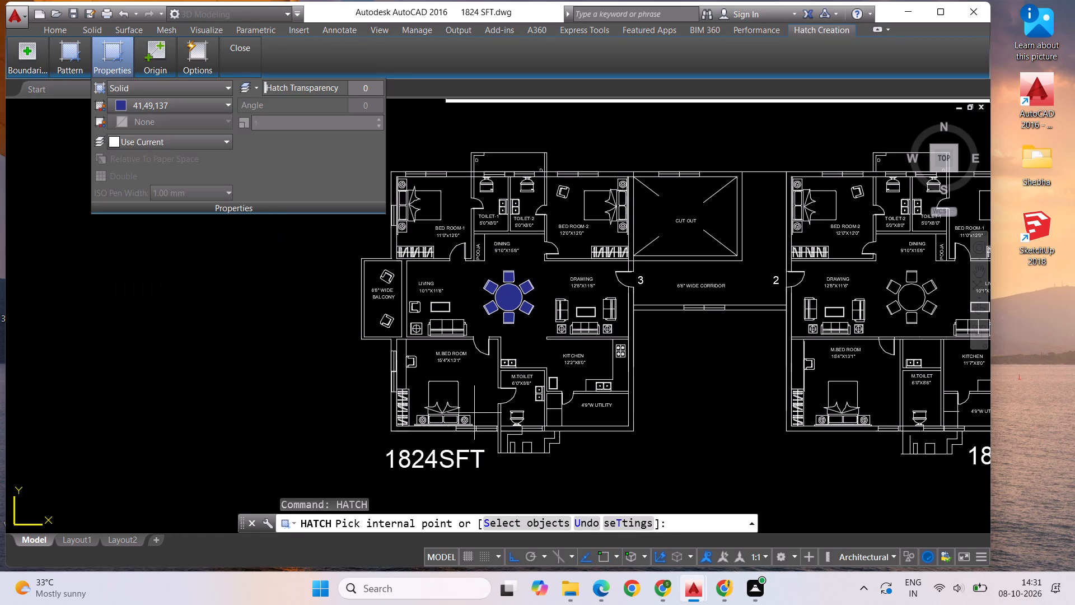
click(443, 388)
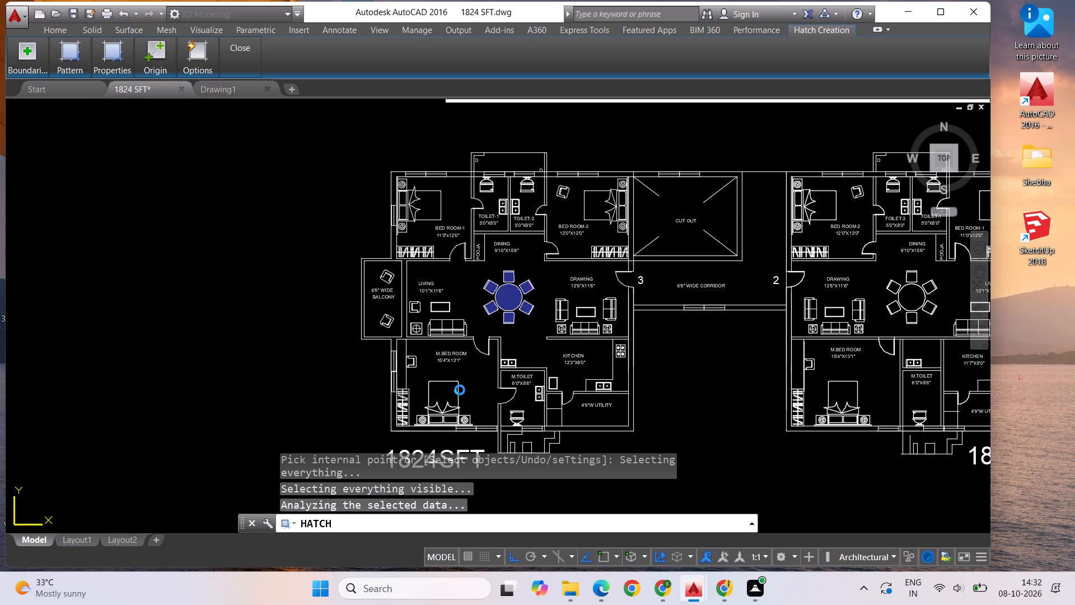
scroll(453, 418, up, 1)
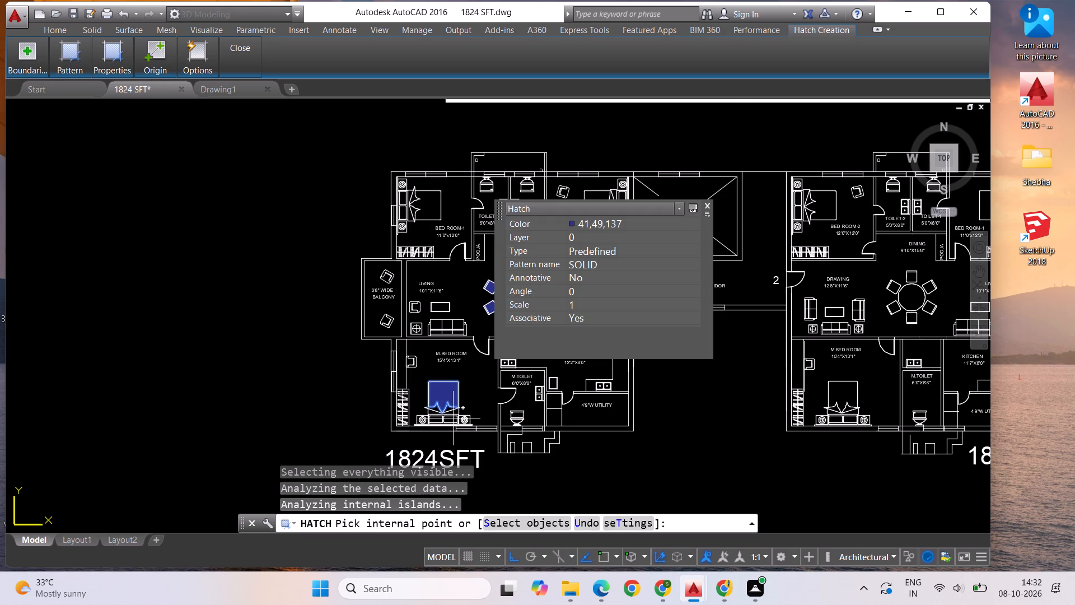
scroll(453, 418, up, 2)
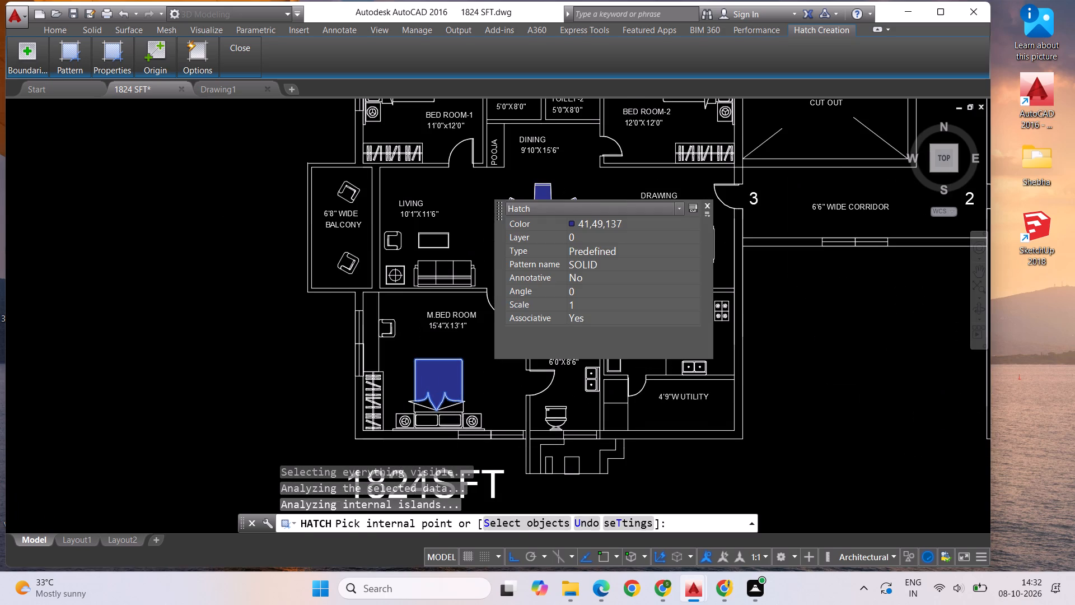
click(449, 391)
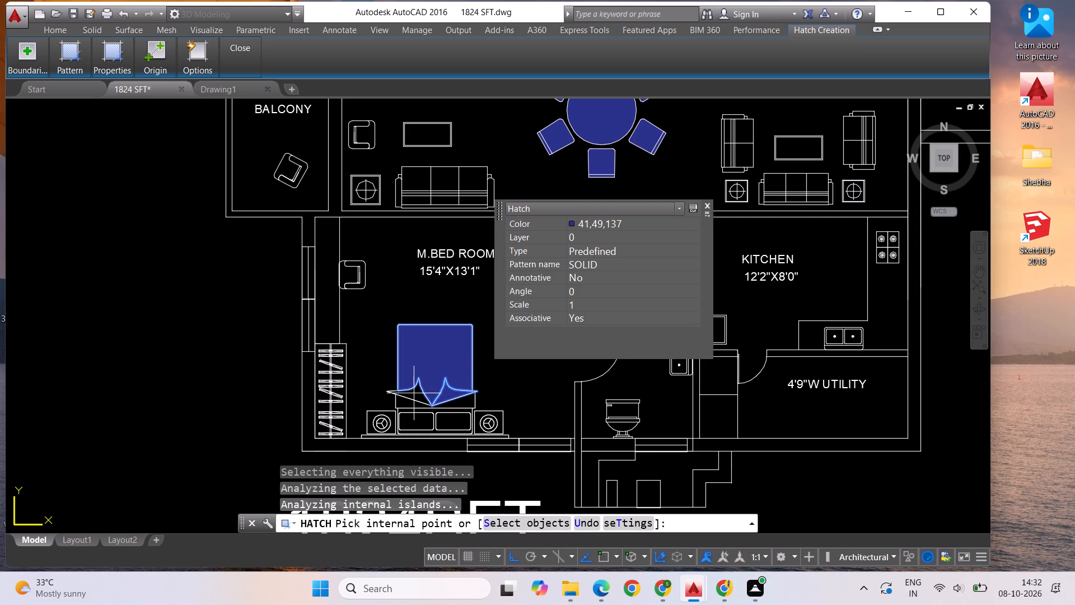
click(414, 393)
click(403, 404)
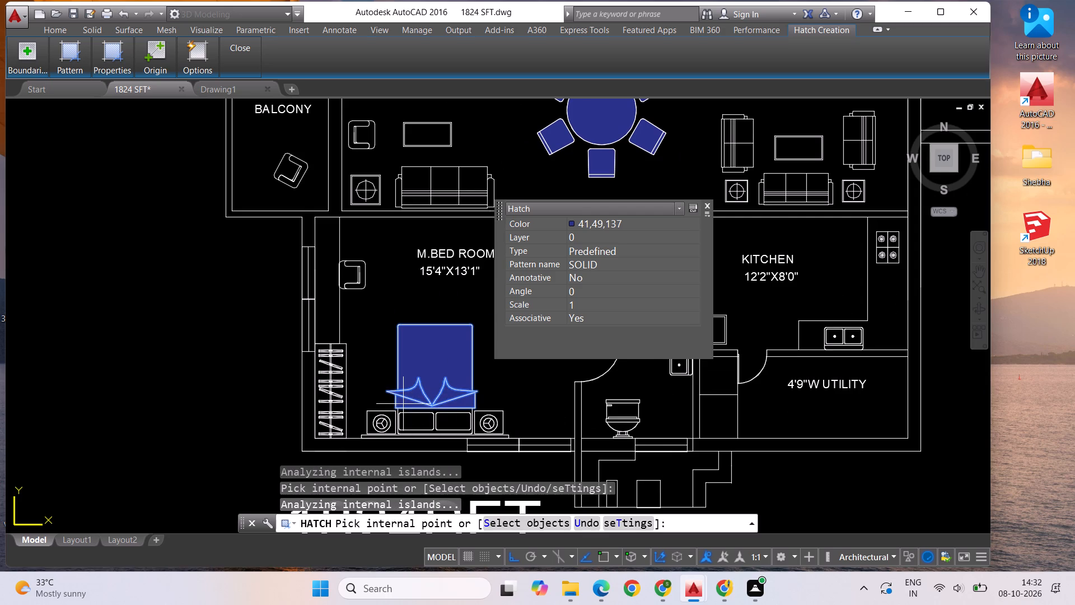
Extend the solid 41,49,137 hatch to the pillow end of the master bedroom bed, including the area around both pillows.
click(445, 422)
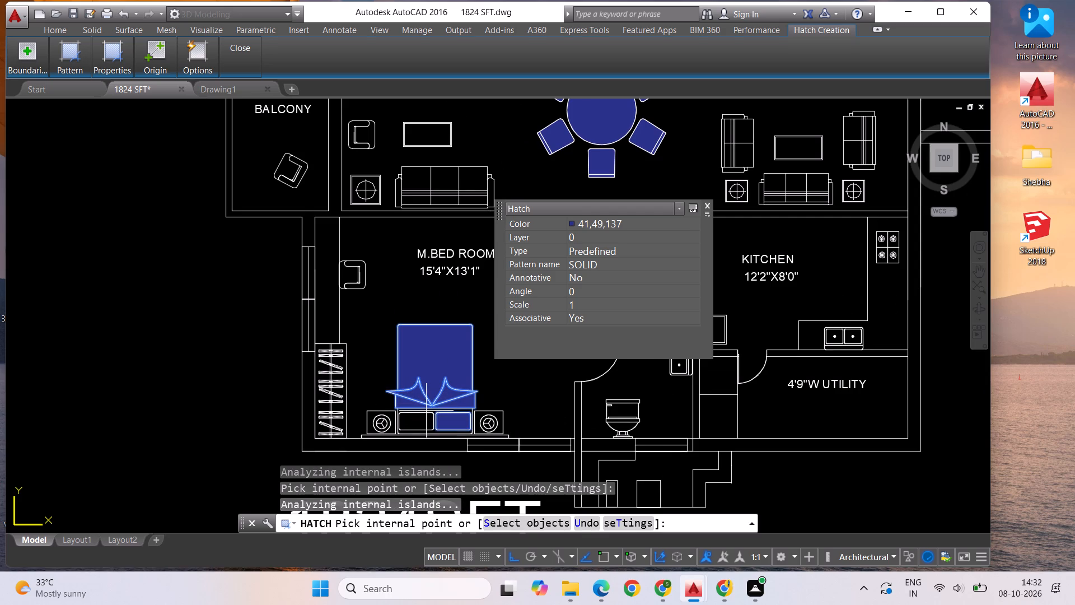
click(426, 411)
click(419, 418)
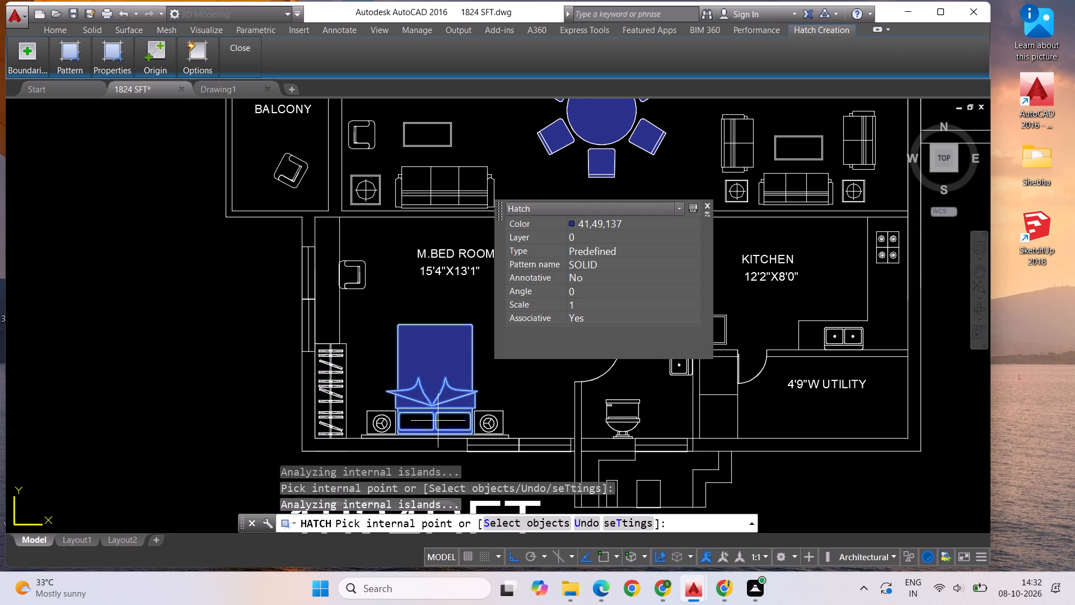
click(442, 421)
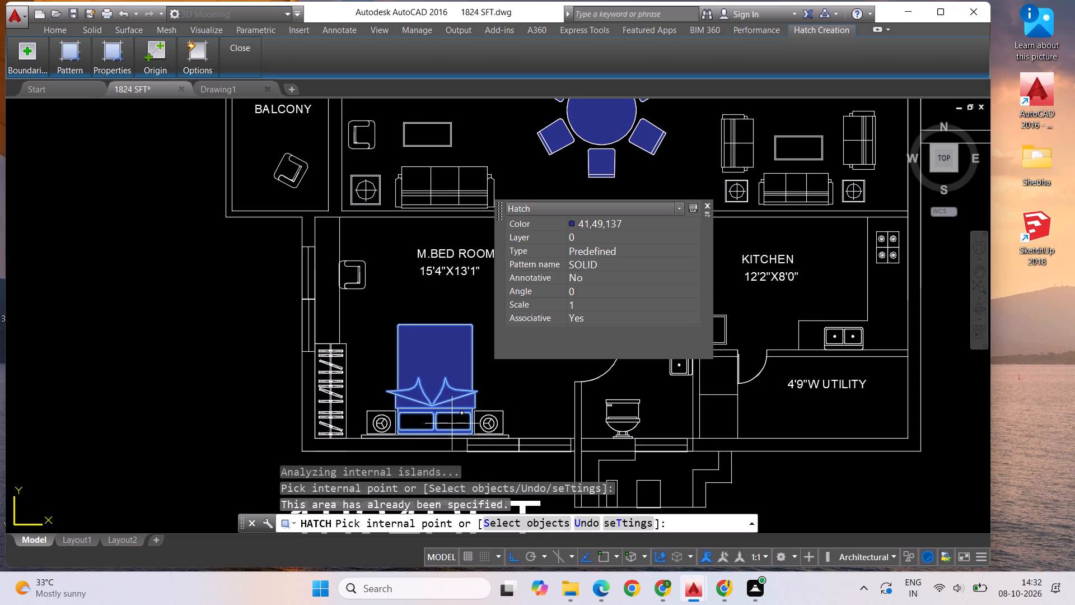
click(449, 424)
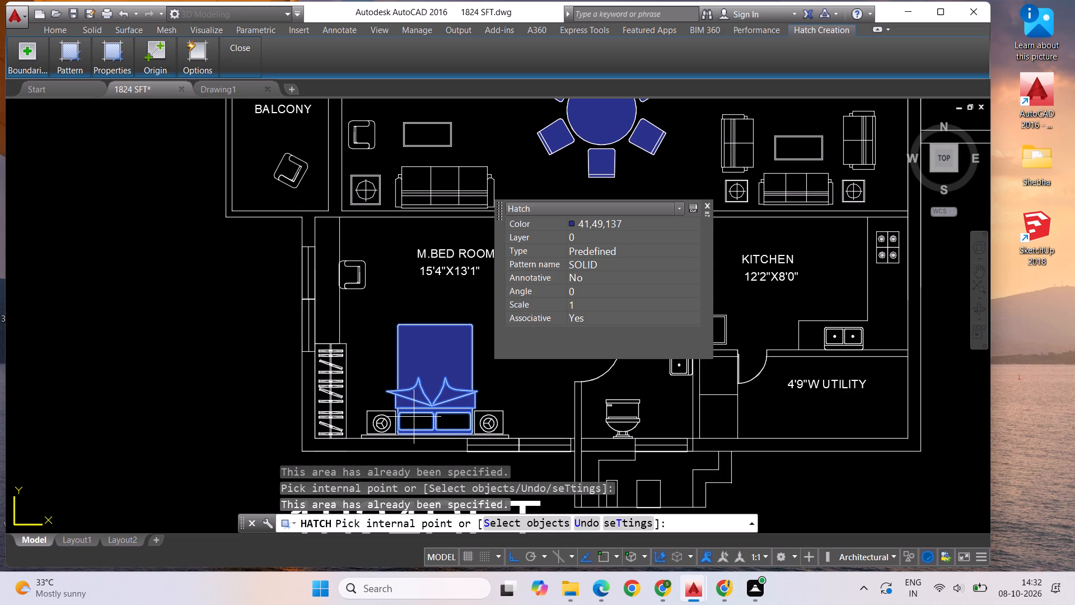
click(417, 423)
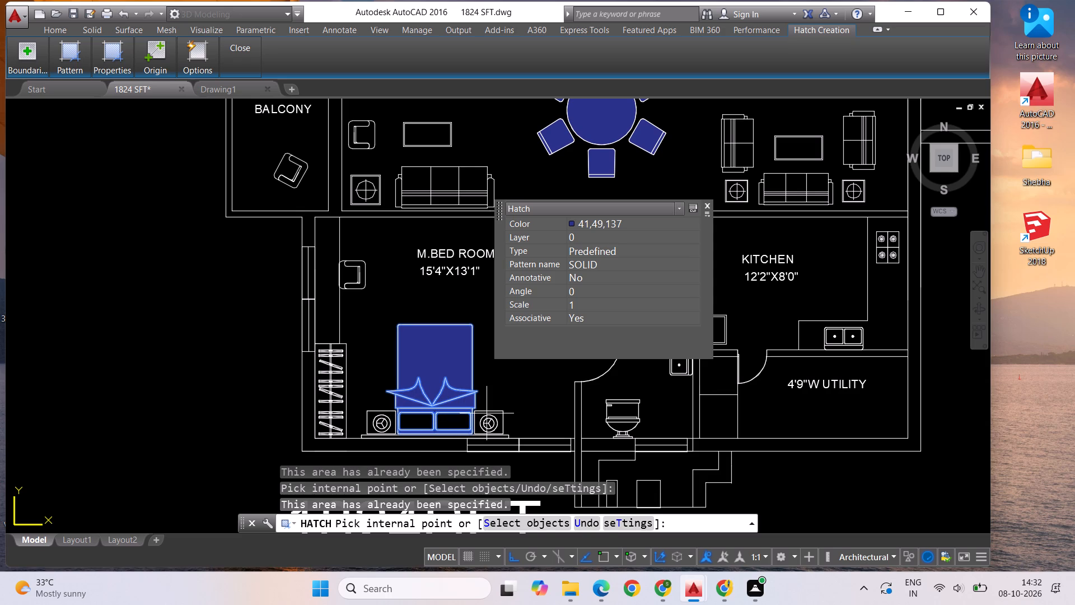
Hatch the two bedside tables of the master bedroom bed with the same solid blue fill.
click(487, 413)
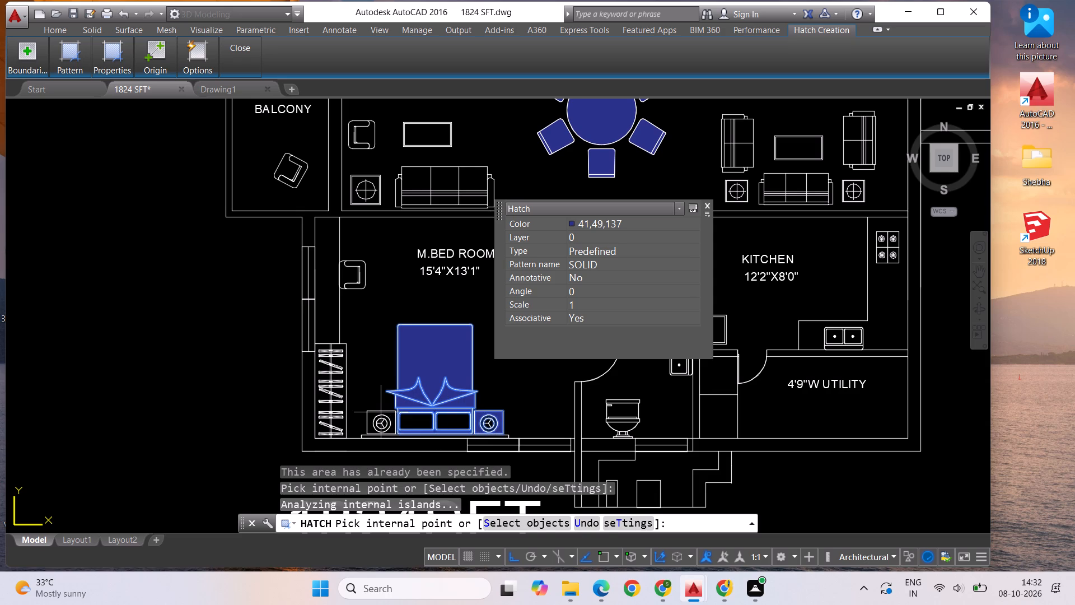
click(381, 415)
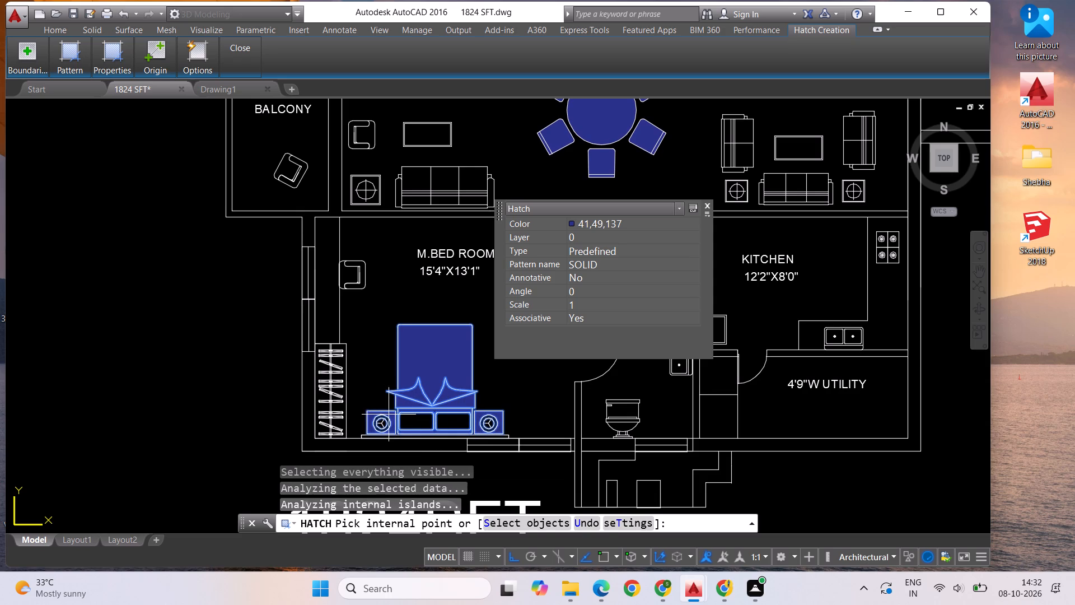
click(441, 420)
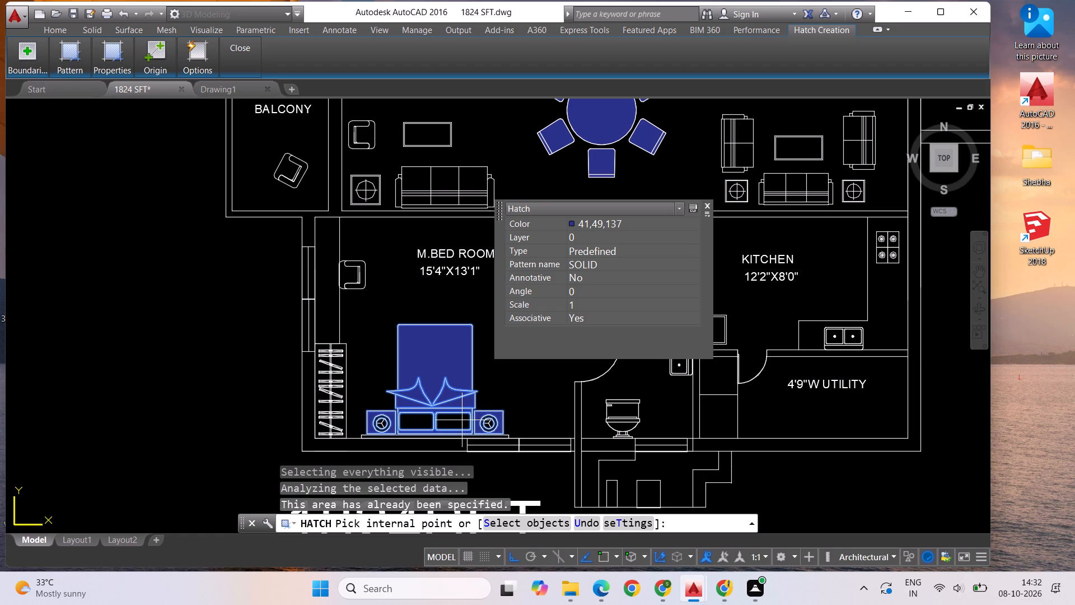
key(Escape)
Fill the insides of the two master bedroom pillows with a separate solid hatch in the same blue.
scroll(429, 361, down, 1)
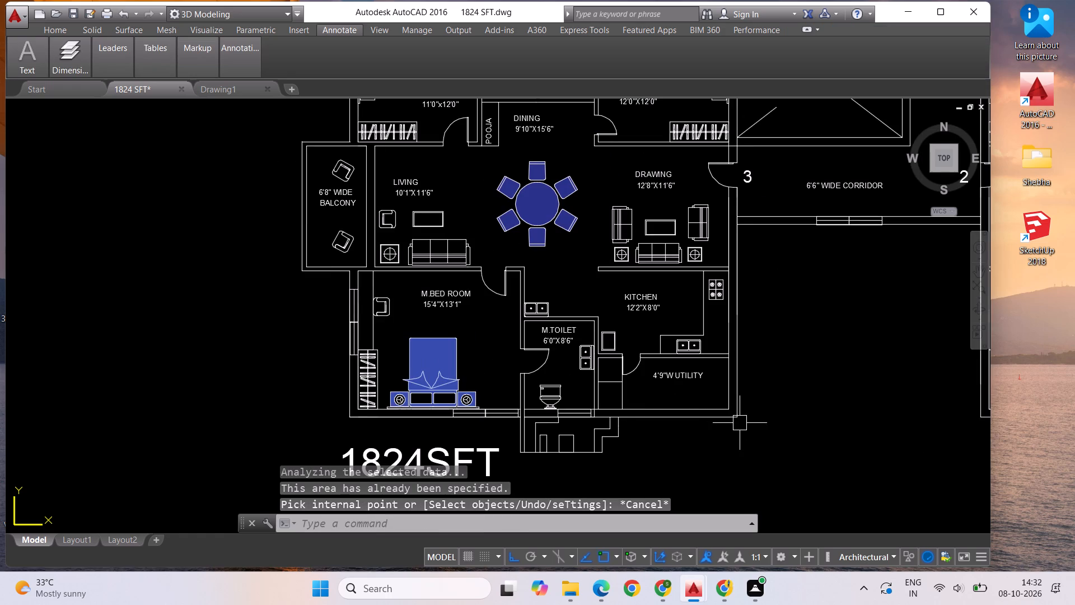
text(HATCH)
key(Return)
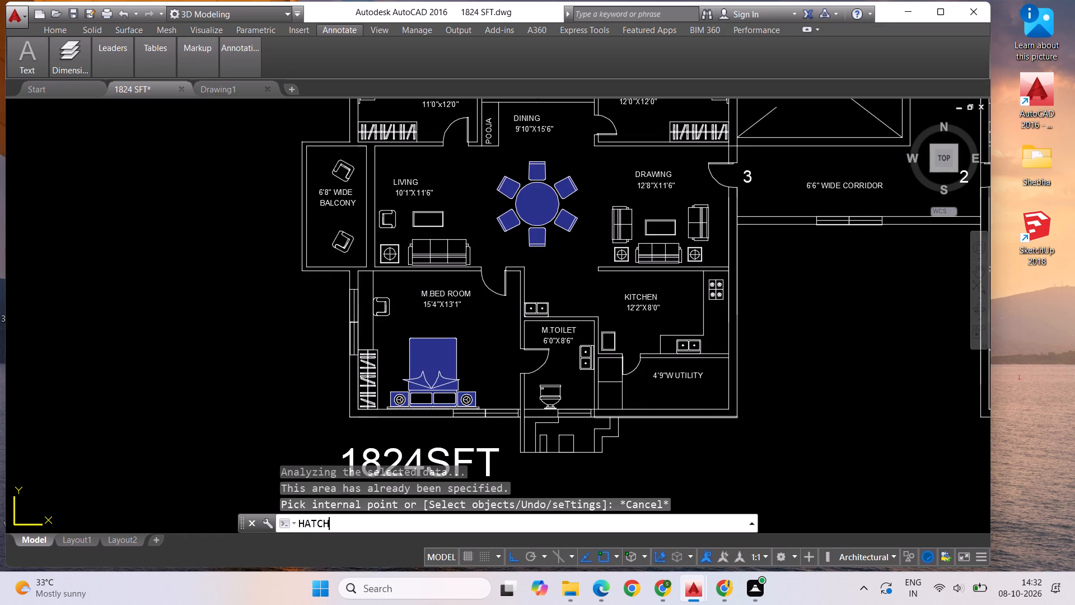
click(439, 401)
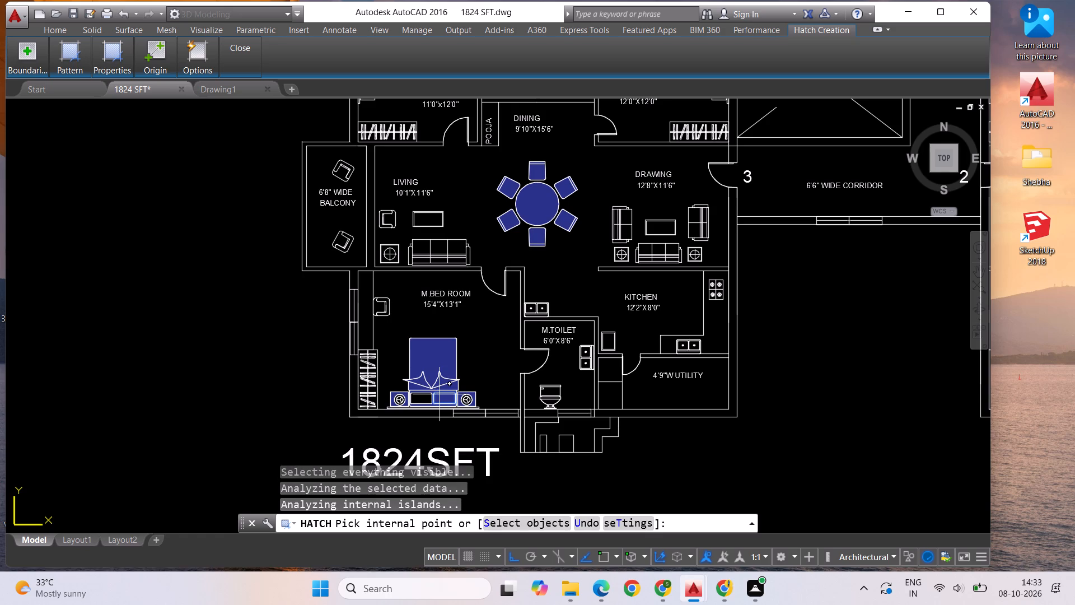
click(422, 395)
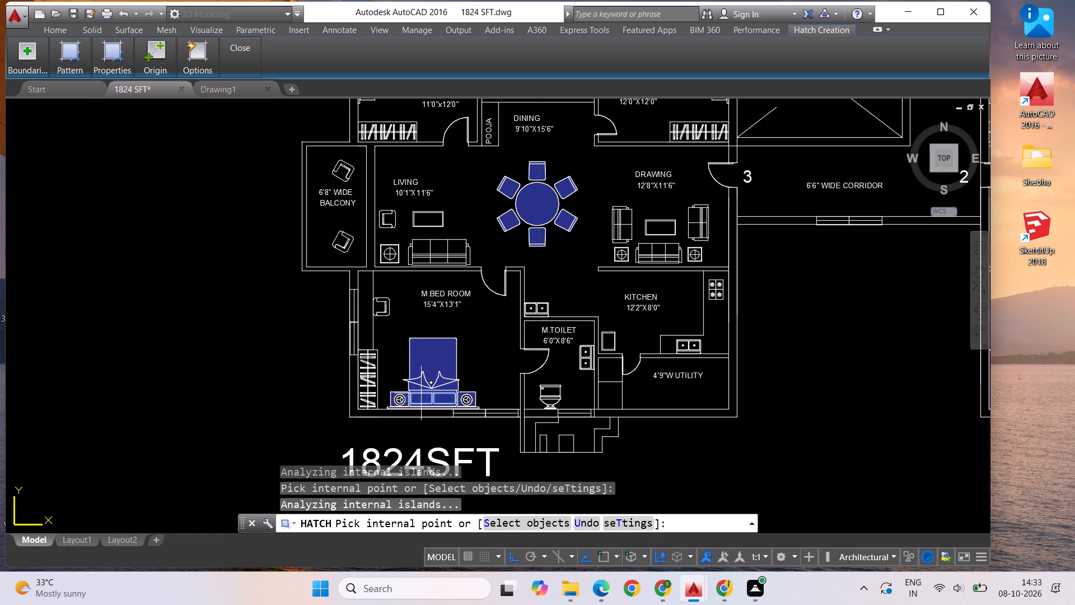
key(Escape)
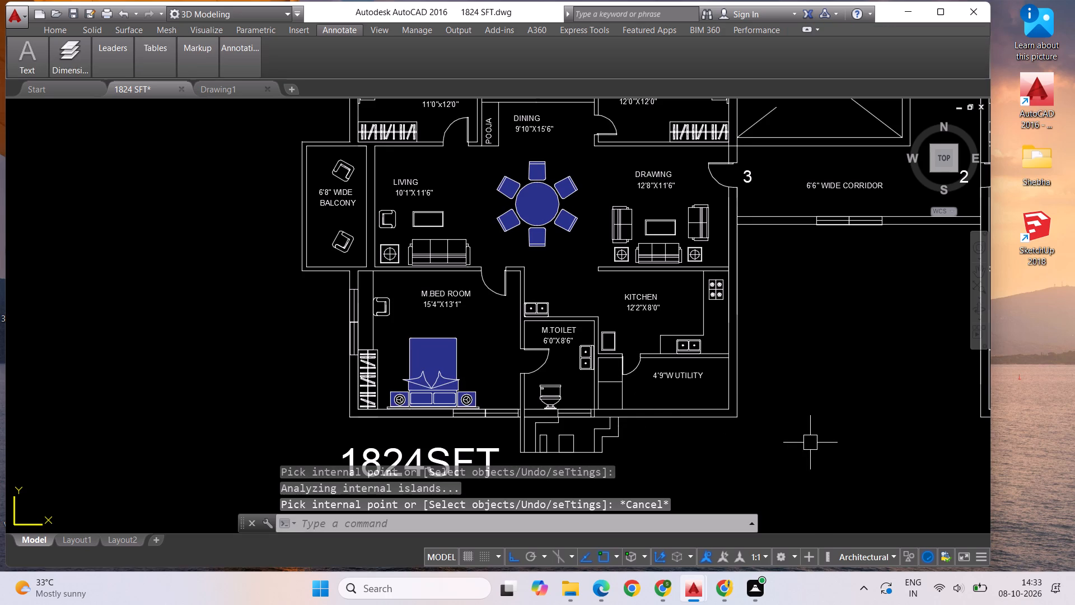
Hatch the cover and folded sheet of the west apartment's Bed Room-1 bed with the same solid blue fill.
text(HATCH)
key(Return)
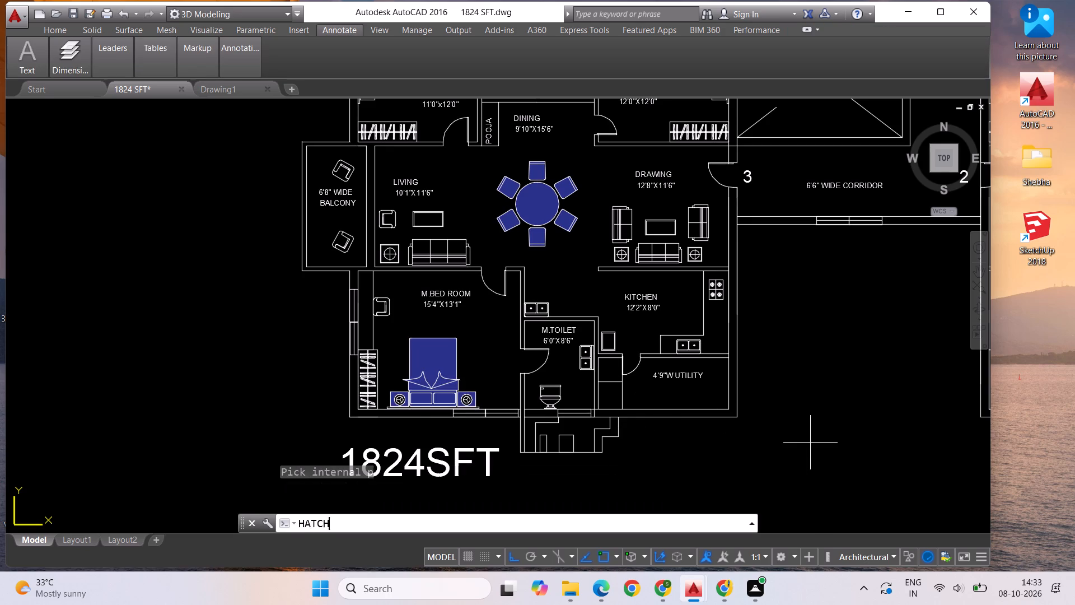
scroll(655, 436, down, 1)
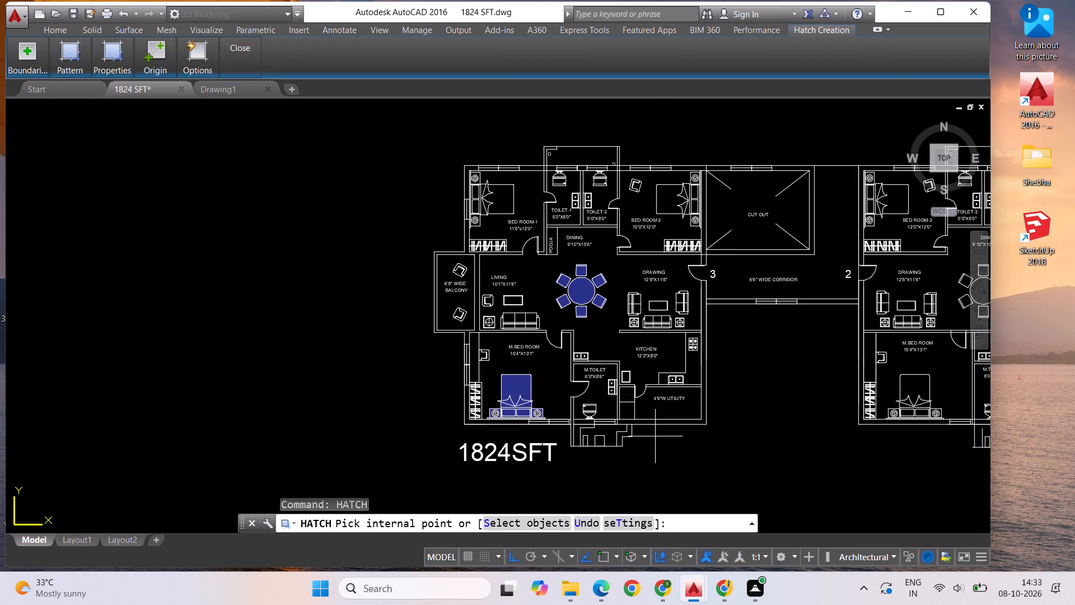
scroll(655, 436, down, 1)
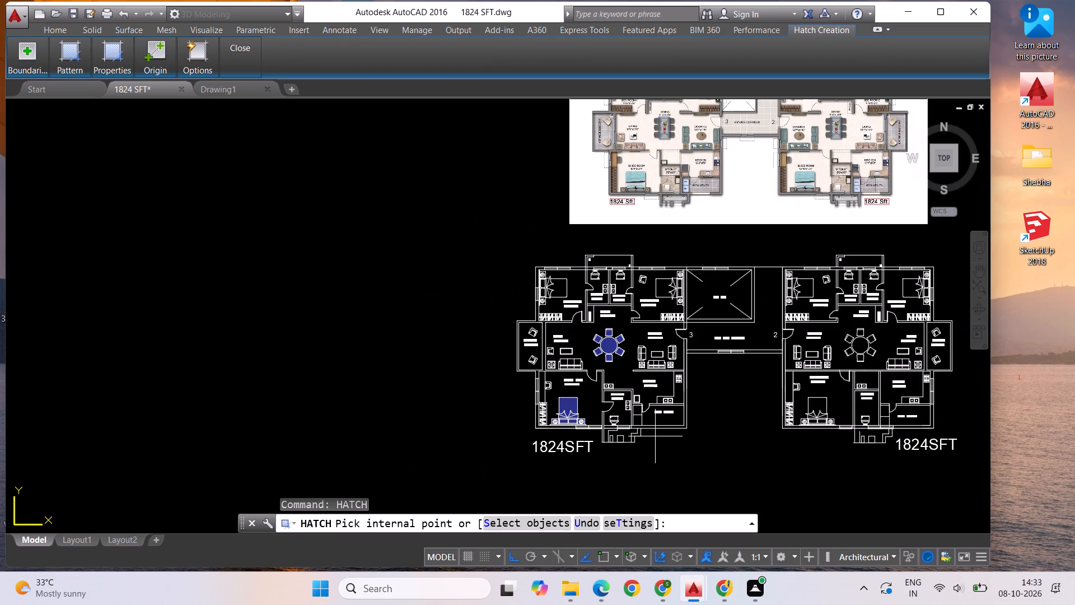
scroll(661, 437, down, 1)
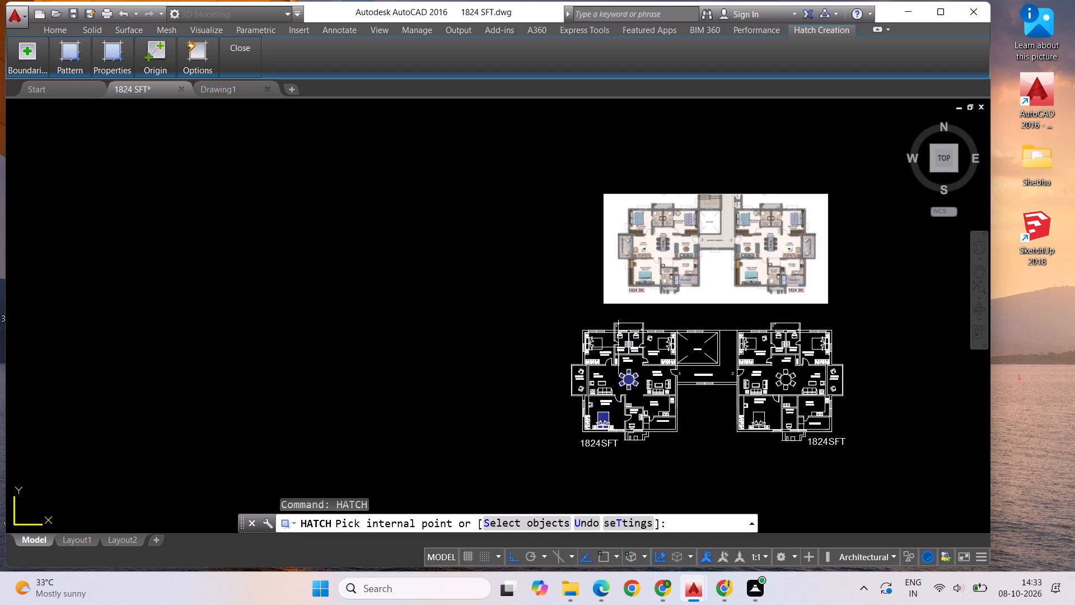
scroll(618, 347, up, 2)
click(565, 342)
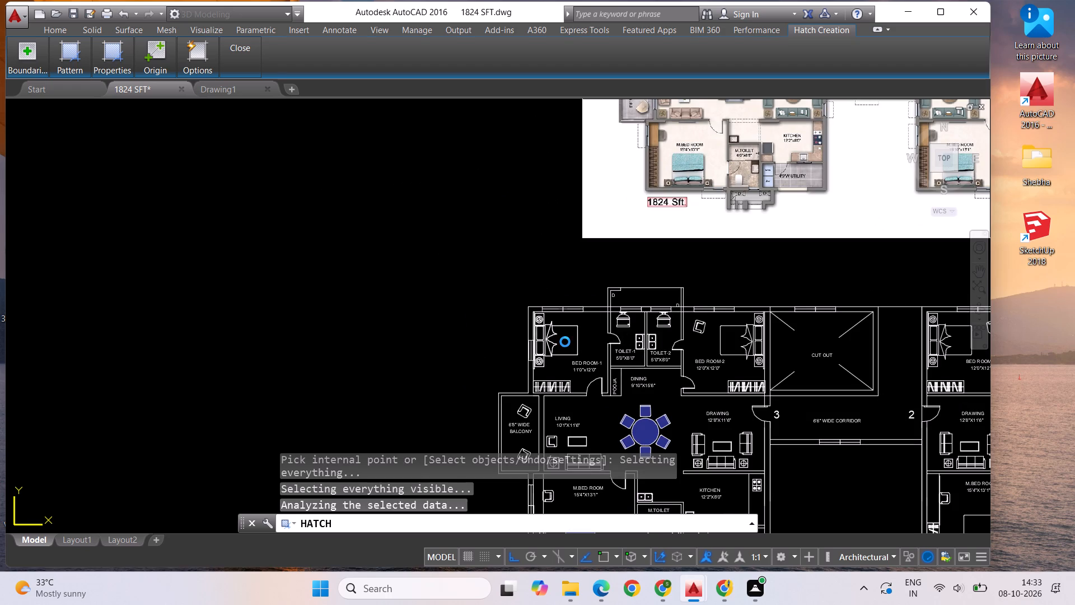
scroll(545, 338, up, 2)
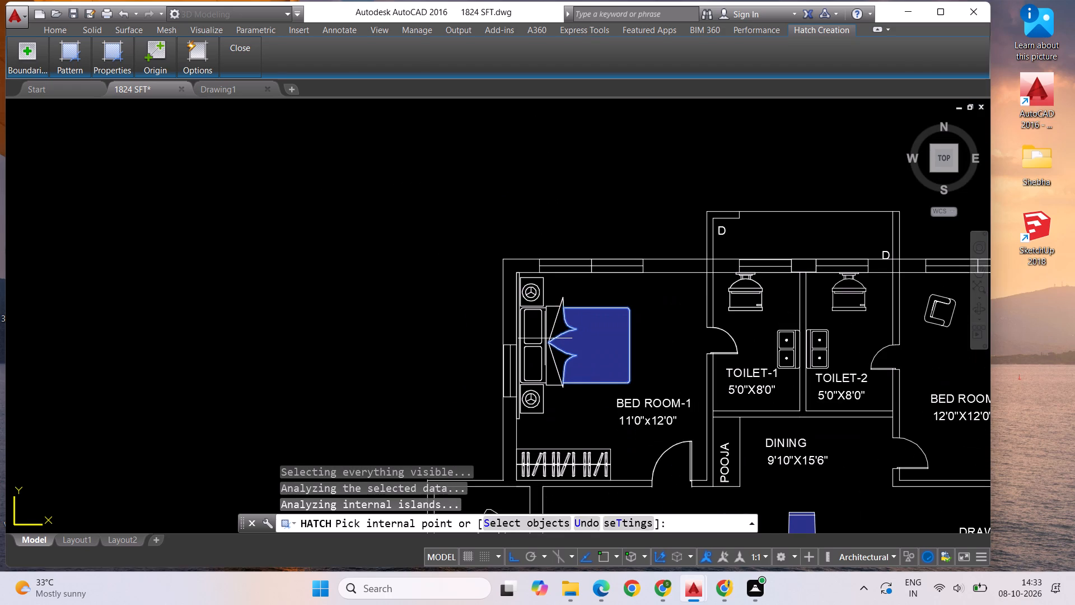
click(550, 313)
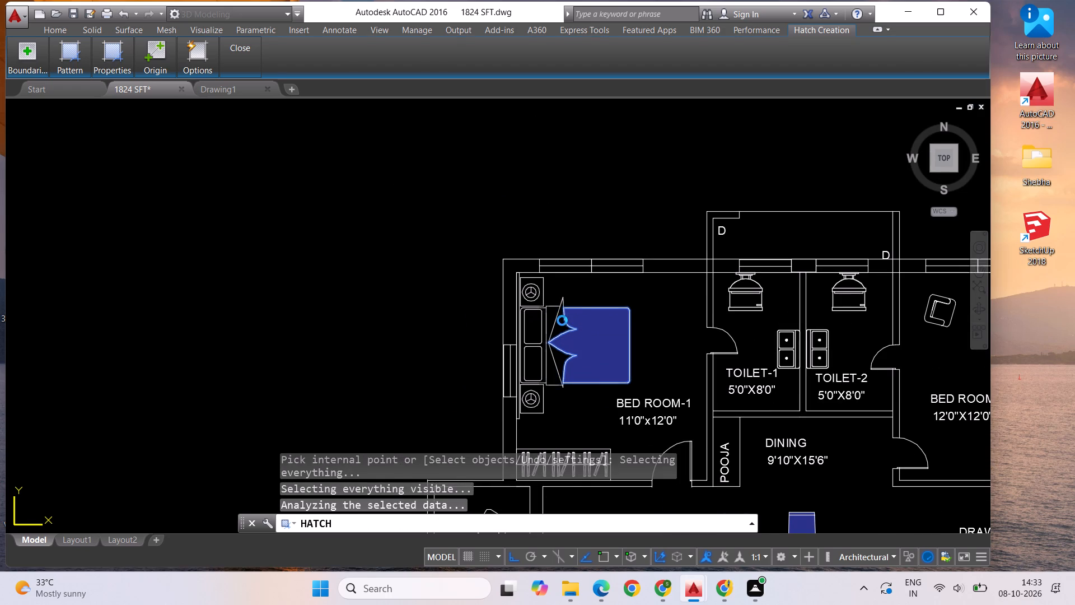
click(560, 325)
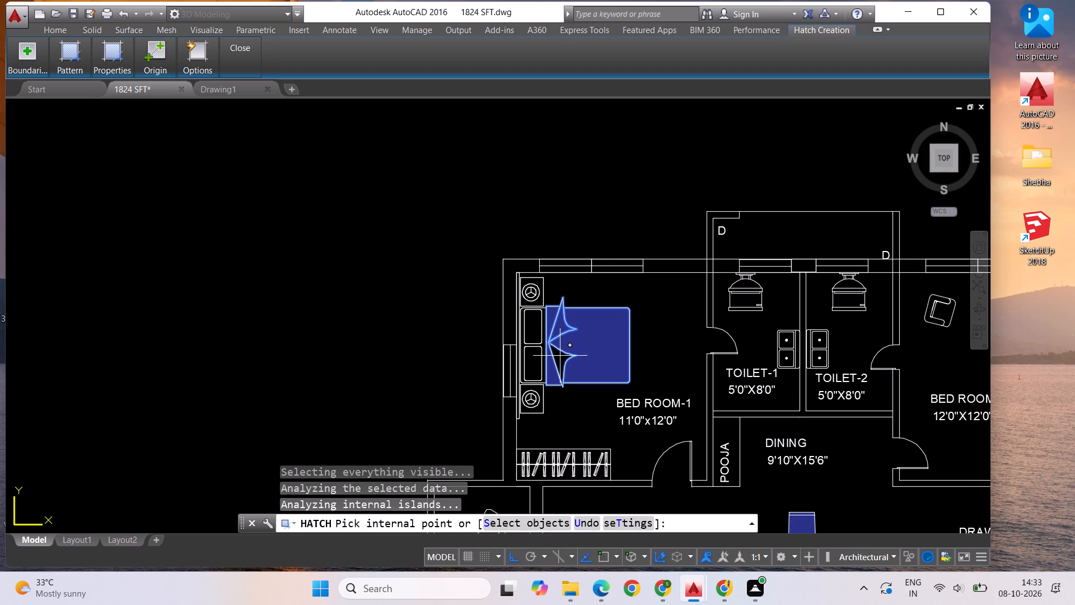
click(560, 360)
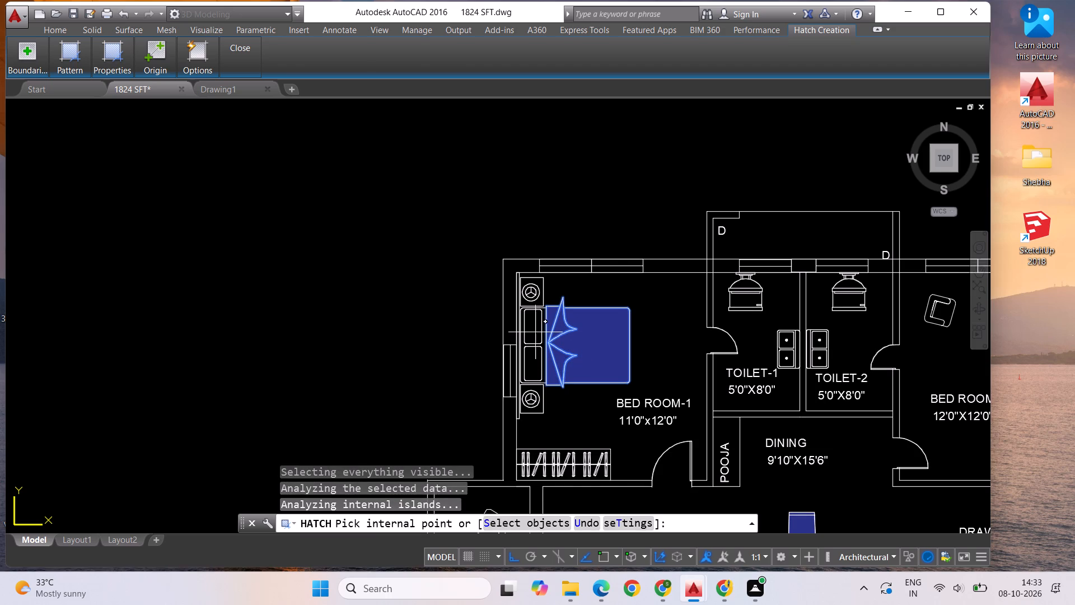
Extend the solid blue hatch to the pillow end of the Bed Room-1 bed, picking the pillows and the area around them.
click(535, 332)
click(537, 357)
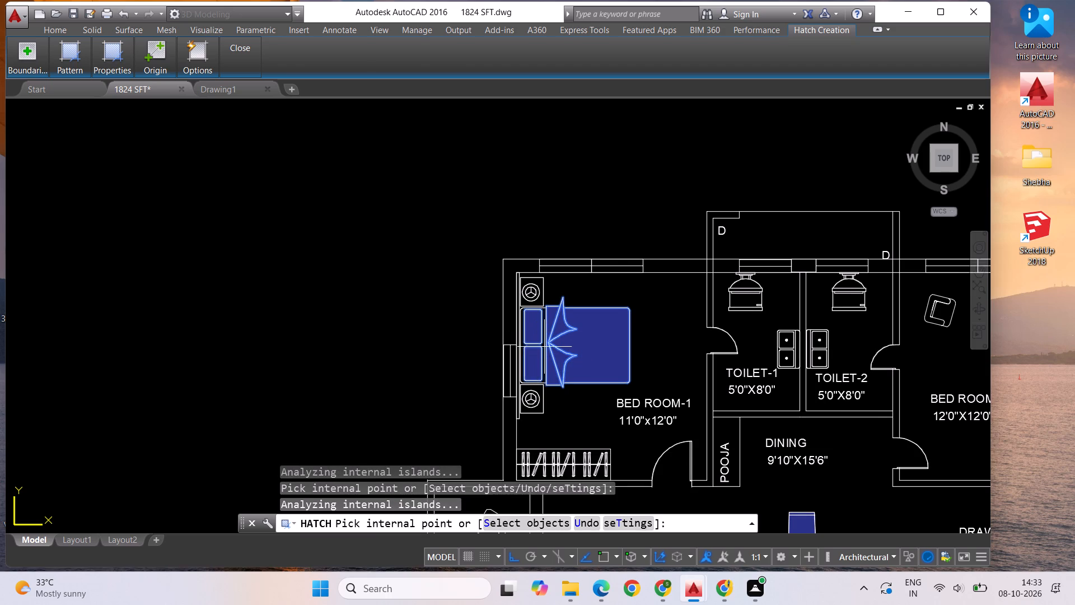
scroll(544, 347, up, 2)
click(543, 344)
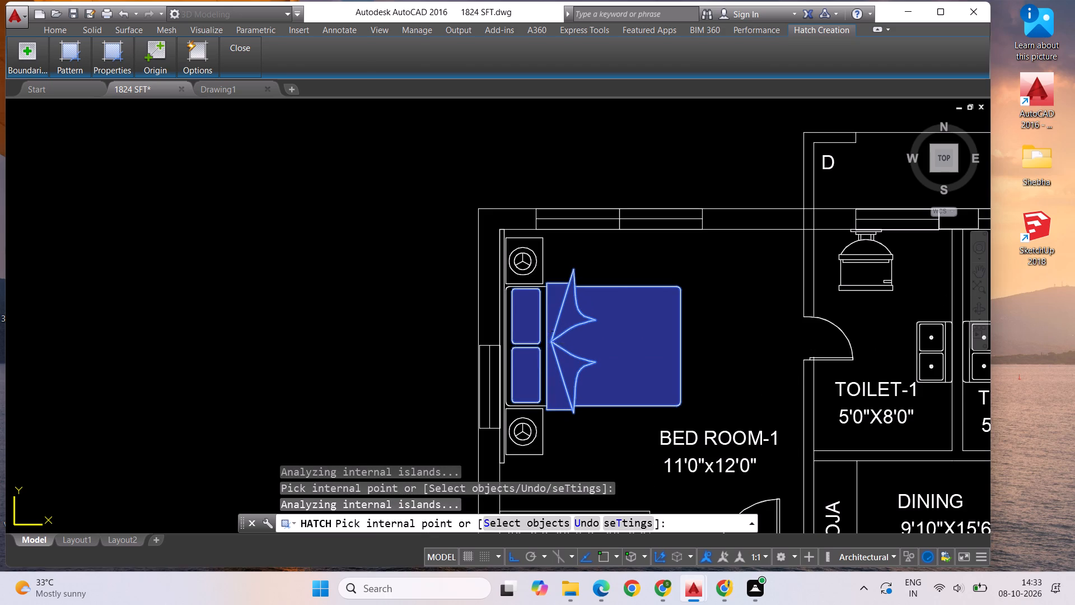
click(534, 313)
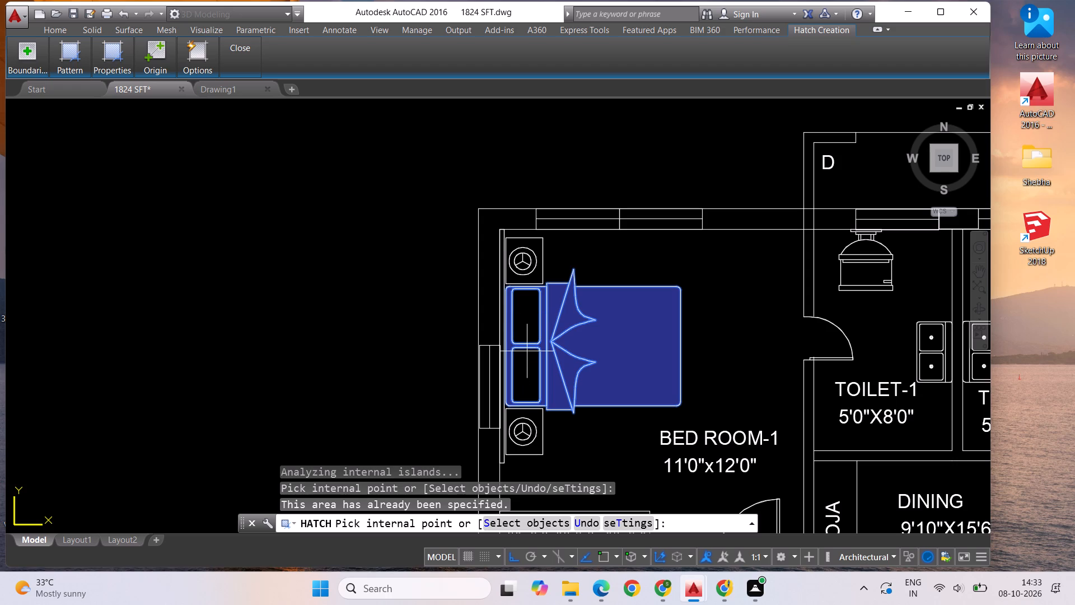
click(530, 365)
Hatch the two bedside tables of the Bed Room-1 bed with solid blue, retry both pillows, and end the hatch.
click(532, 450)
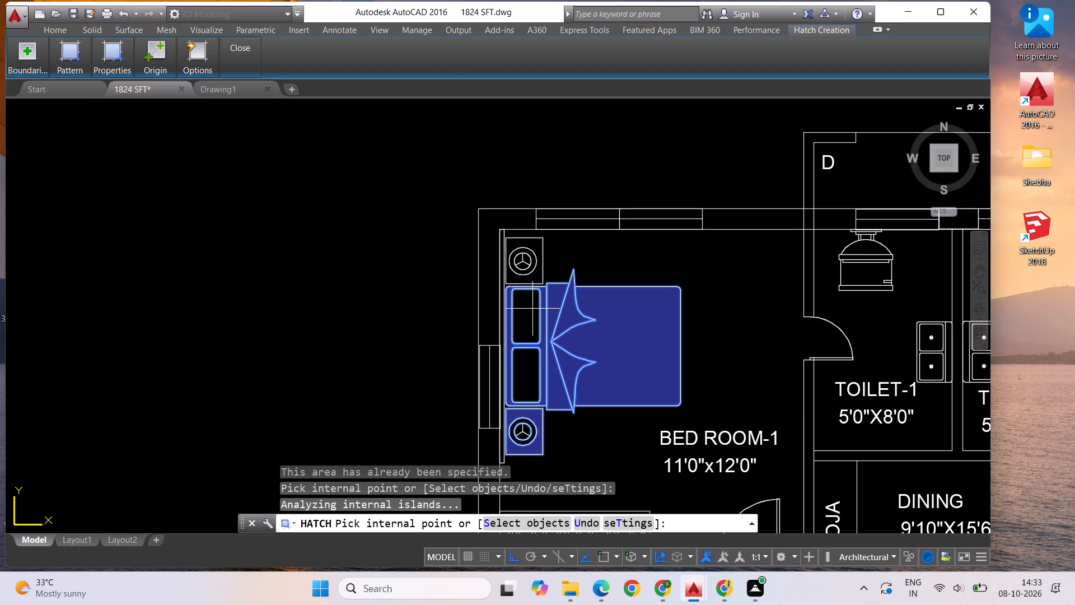
click(534, 276)
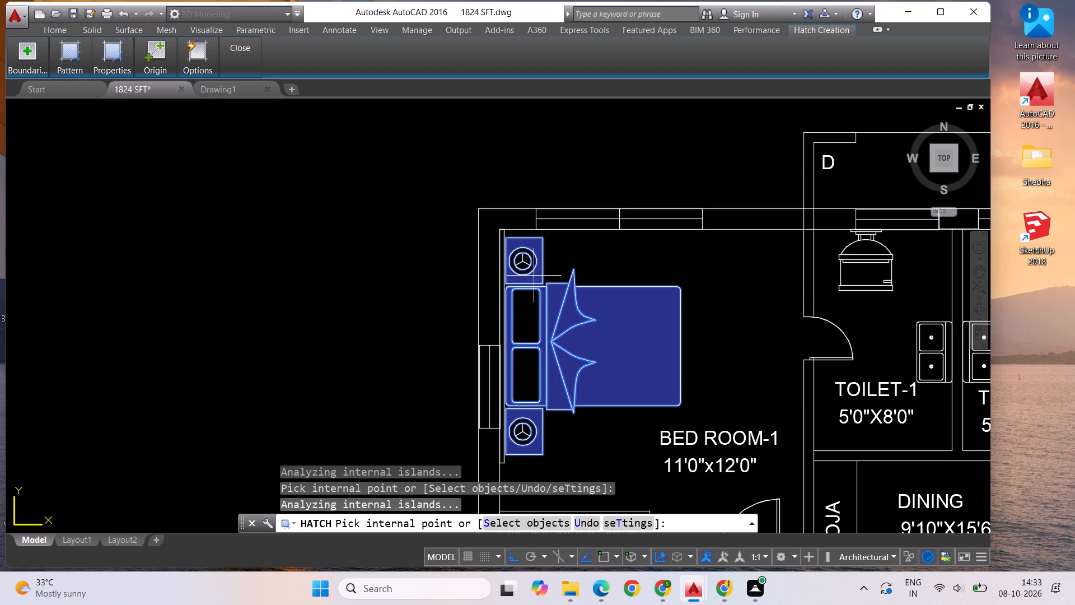
click(528, 318)
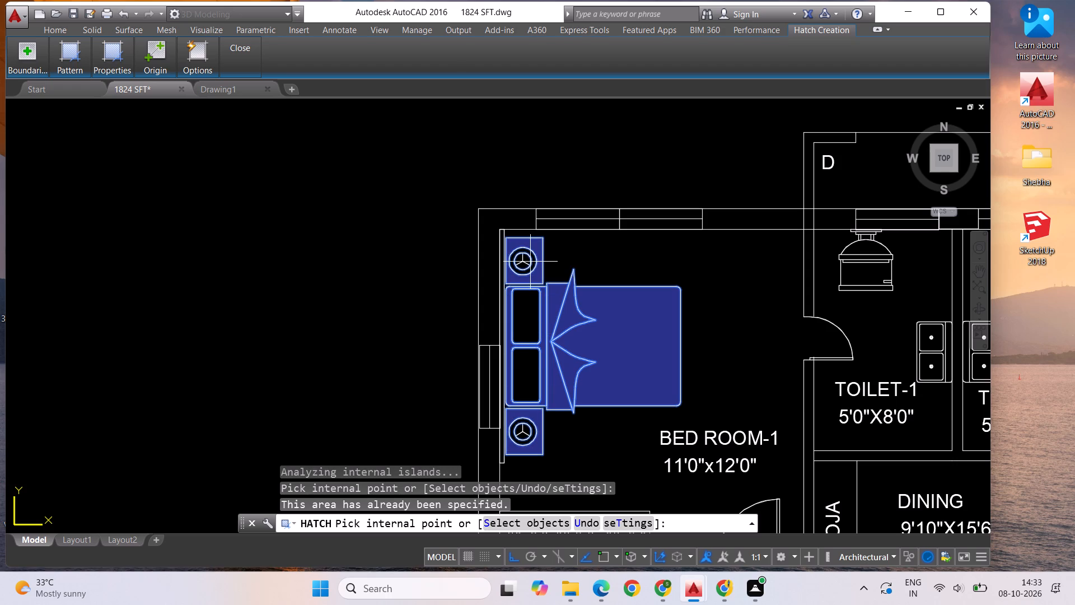
scroll(501, 336, down, 1)
scroll(516, 365, up, 2)
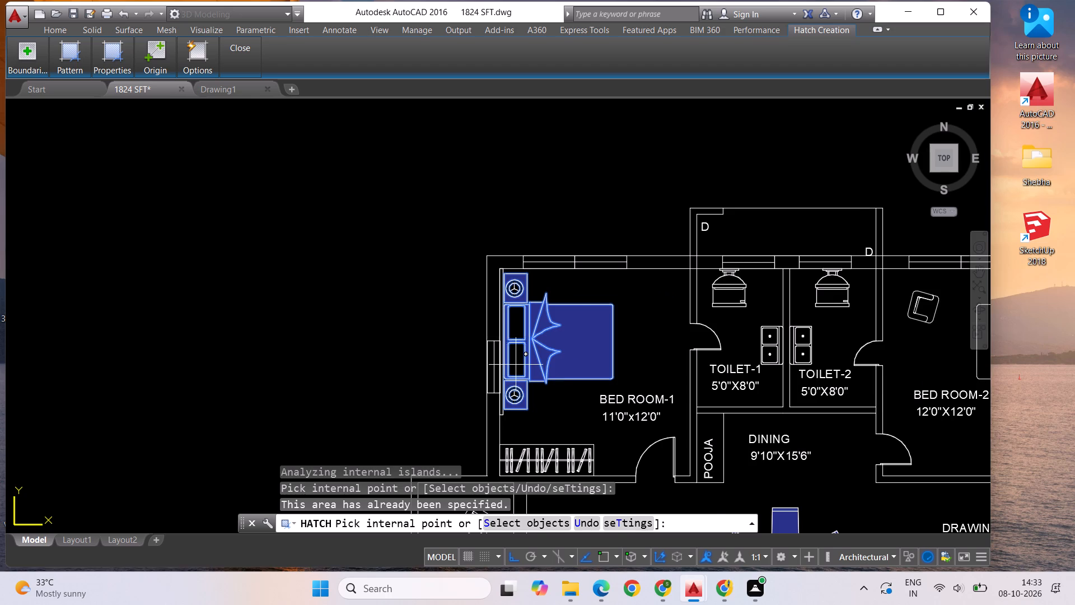
click(524, 367)
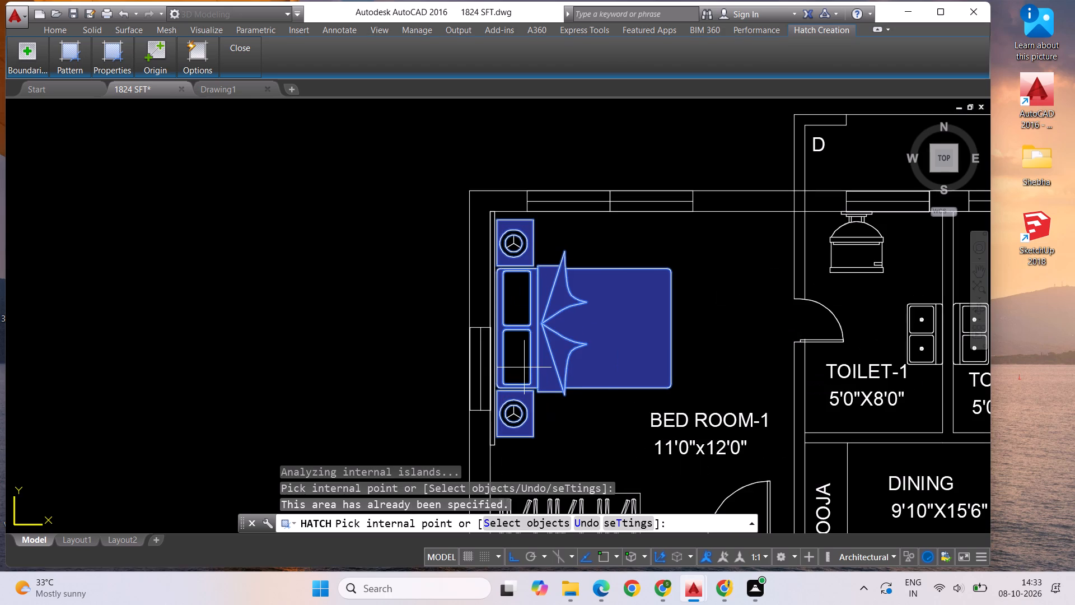
key(Escape)
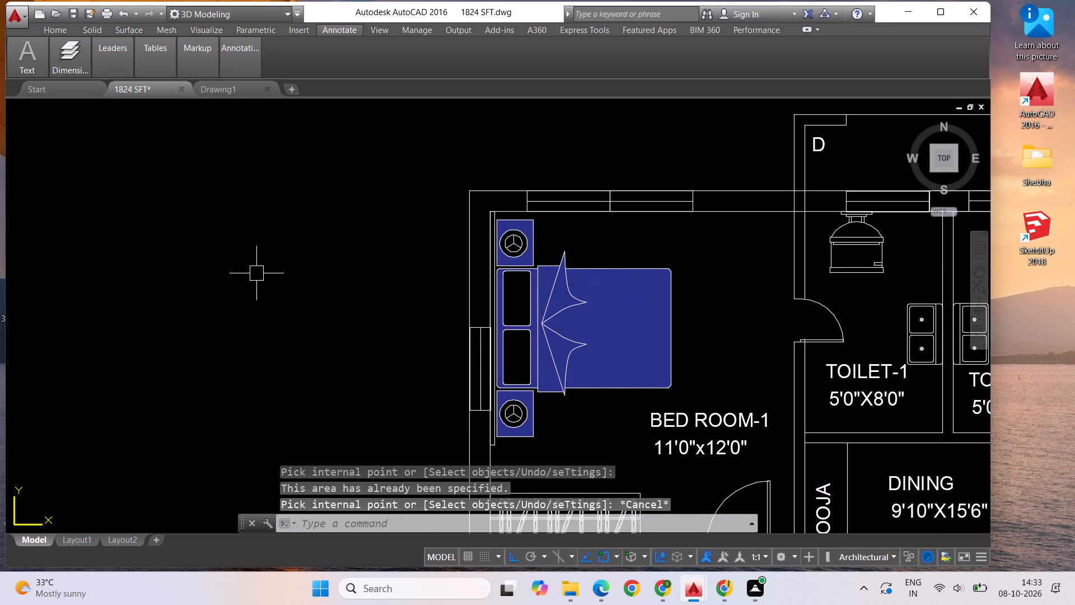
Hatch the cover and folded sheet of the west apartment's Bed Room-2 bed with the same solid blue fill.
scroll(256, 273, down, 1)
scroll(295, 302, down, 1)
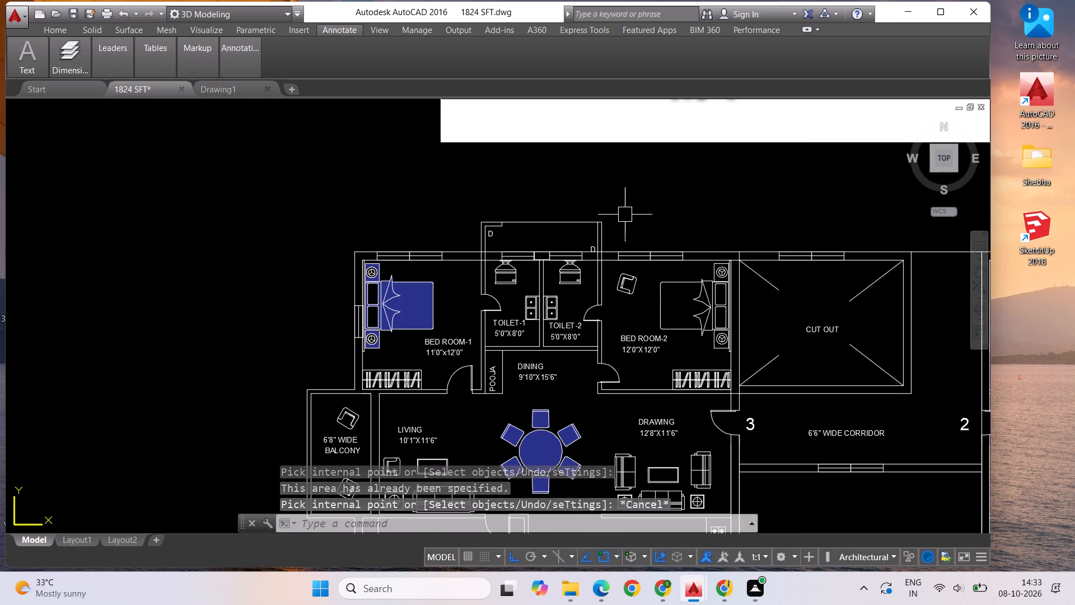
key(Escape)
text(HATCH)
key(Return)
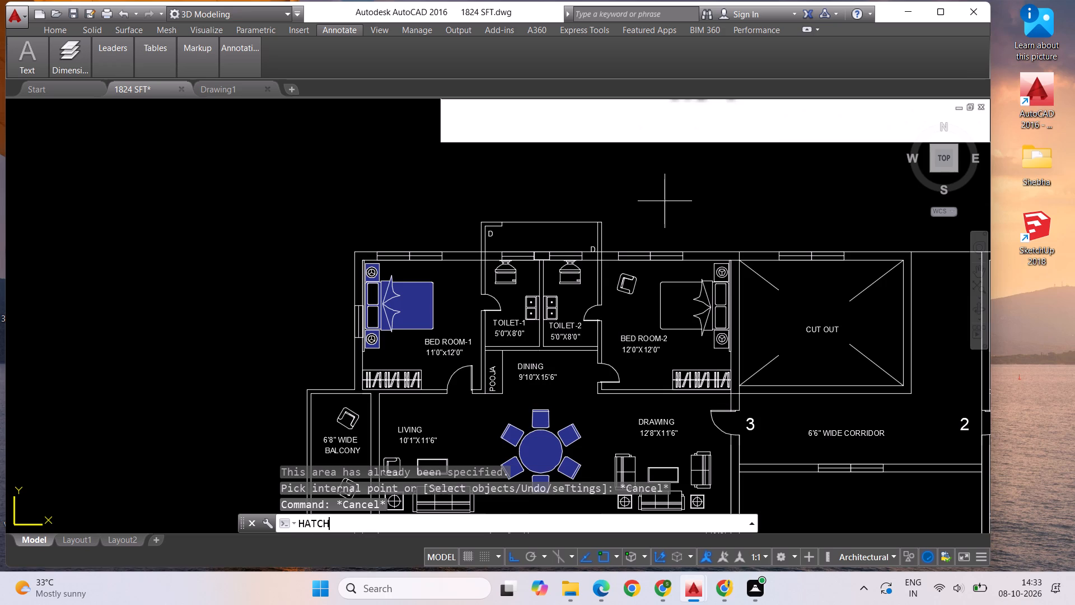
click(683, 302)
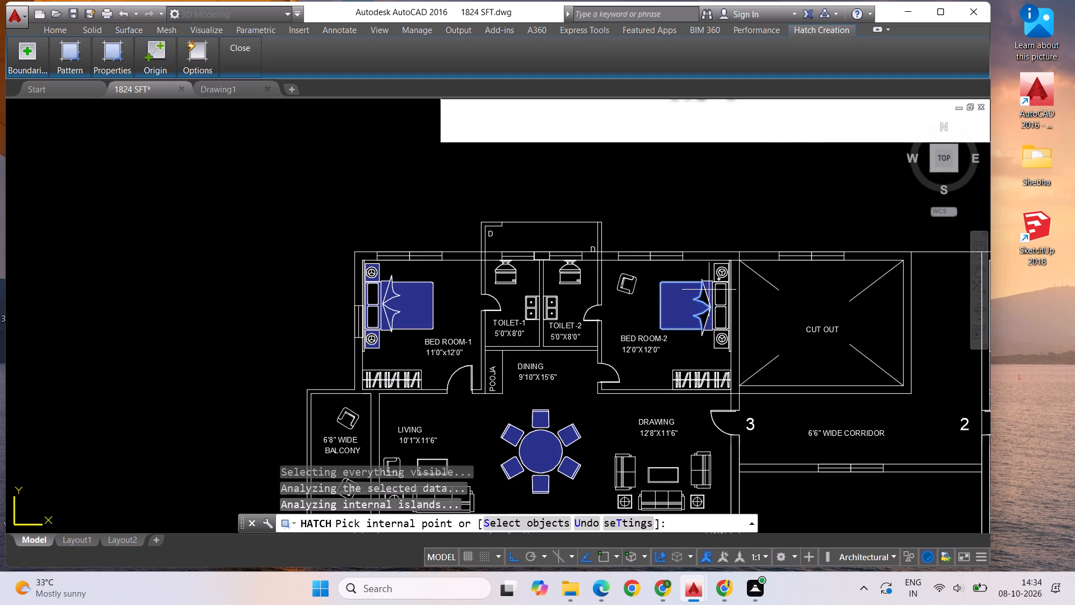
click(709, 290)
click(702, 295)
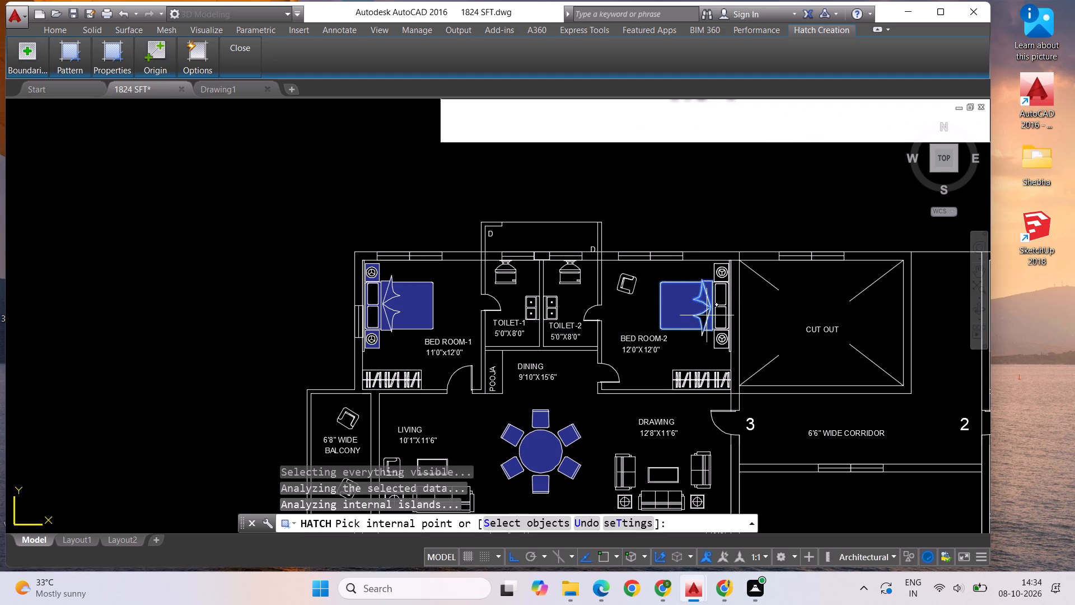
click(705, 315)
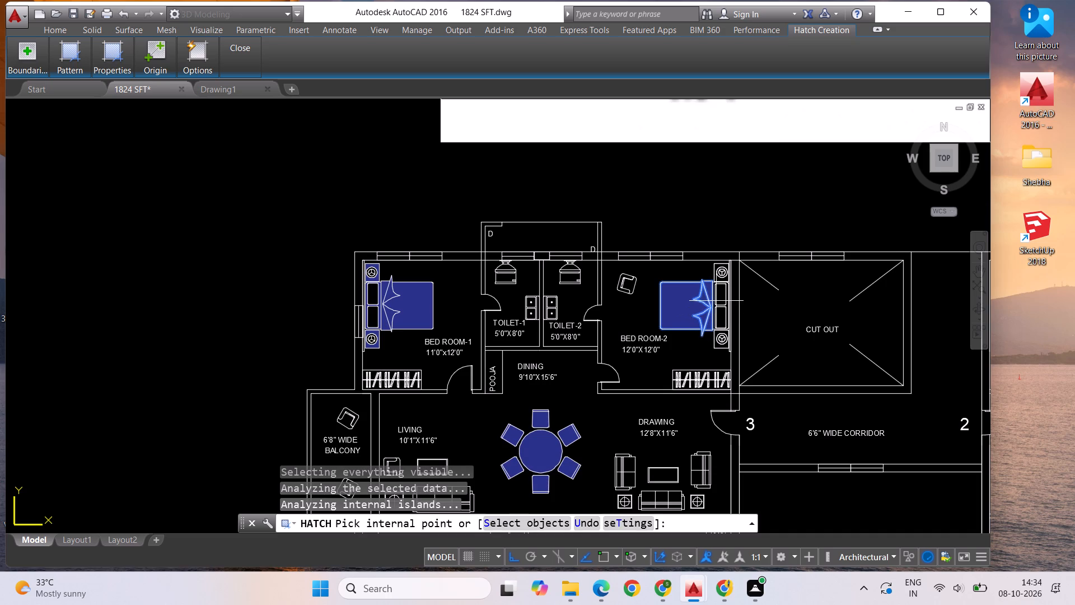
Extend the solid blue hatch to the area around the Bed Room-2 bed's pillows and to its two bedside tables.
scroll(716, 296, up, 2)
click(711, 308)
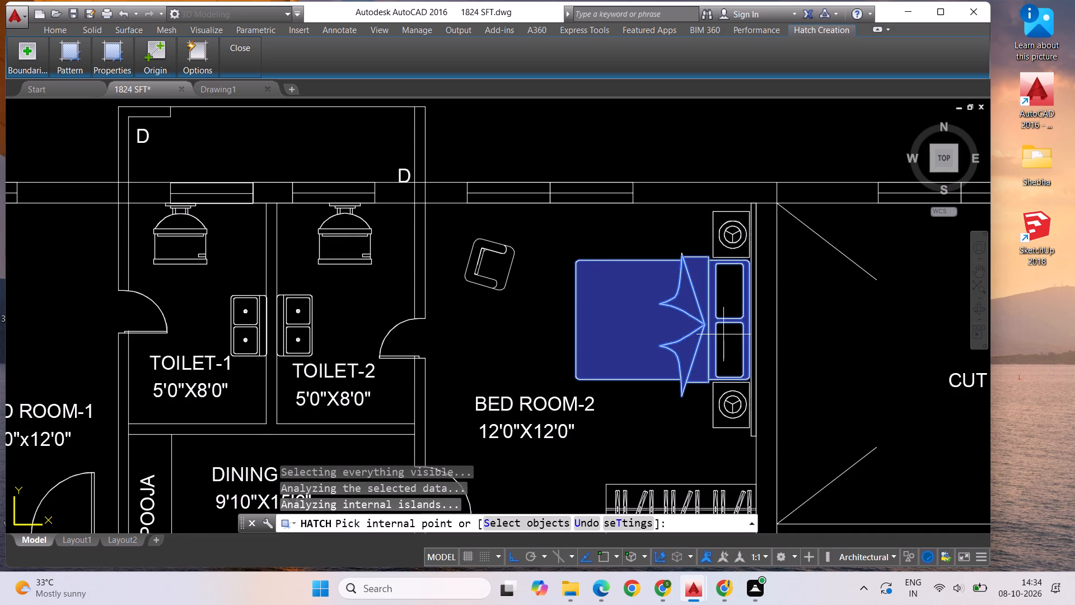
click(725, 252)
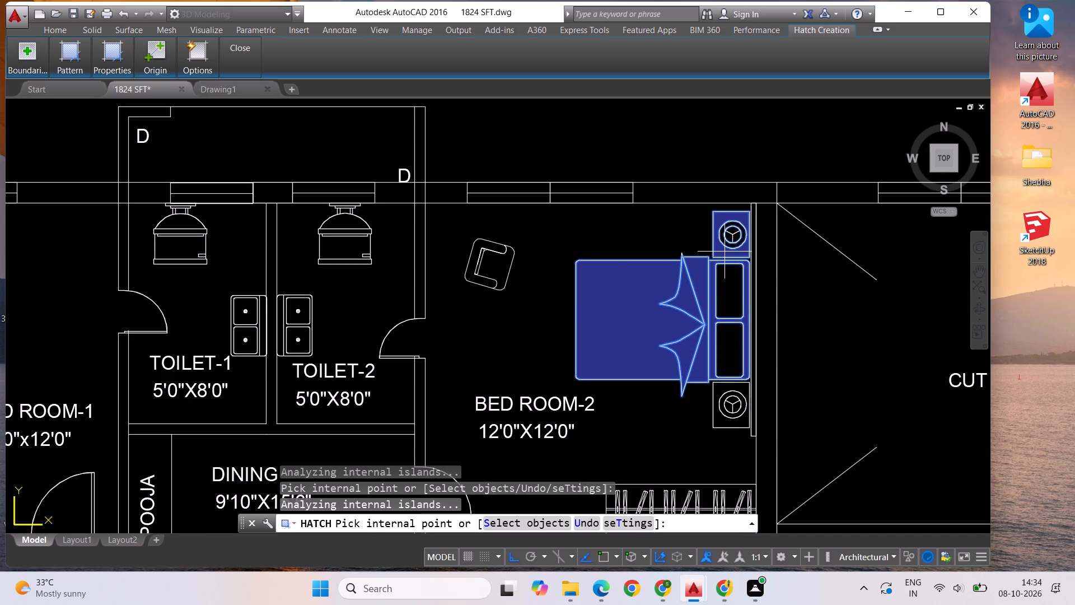
click(731, 424)
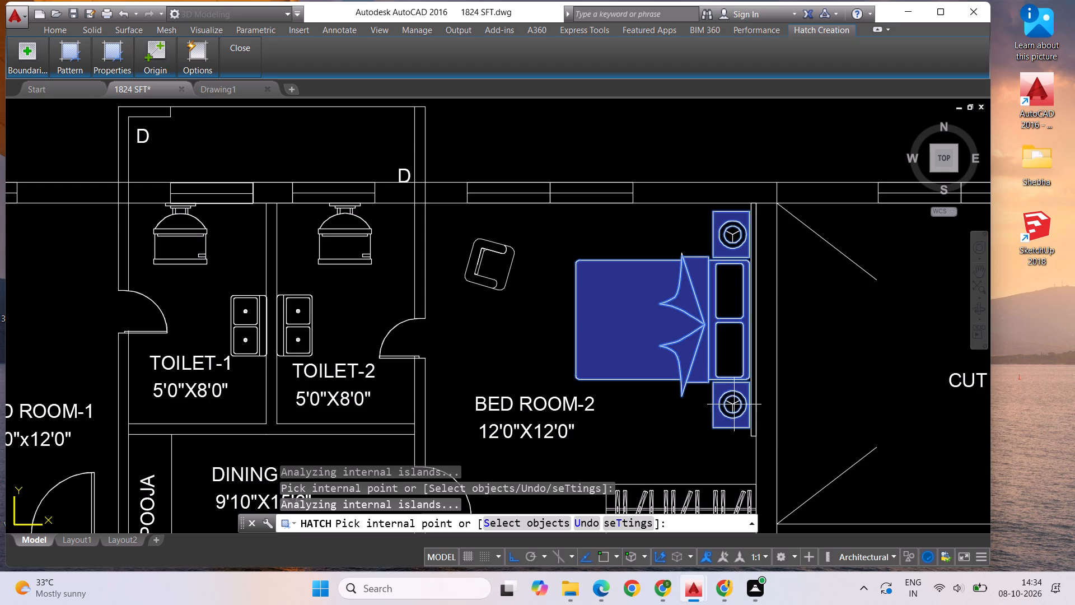
click(725, 299)
key(Escape)
Start a new hatch and fill the two seat cushions of the west sofa in the west apartment's Drawing room with solid blue.
scroll(658, 309, down, 2)
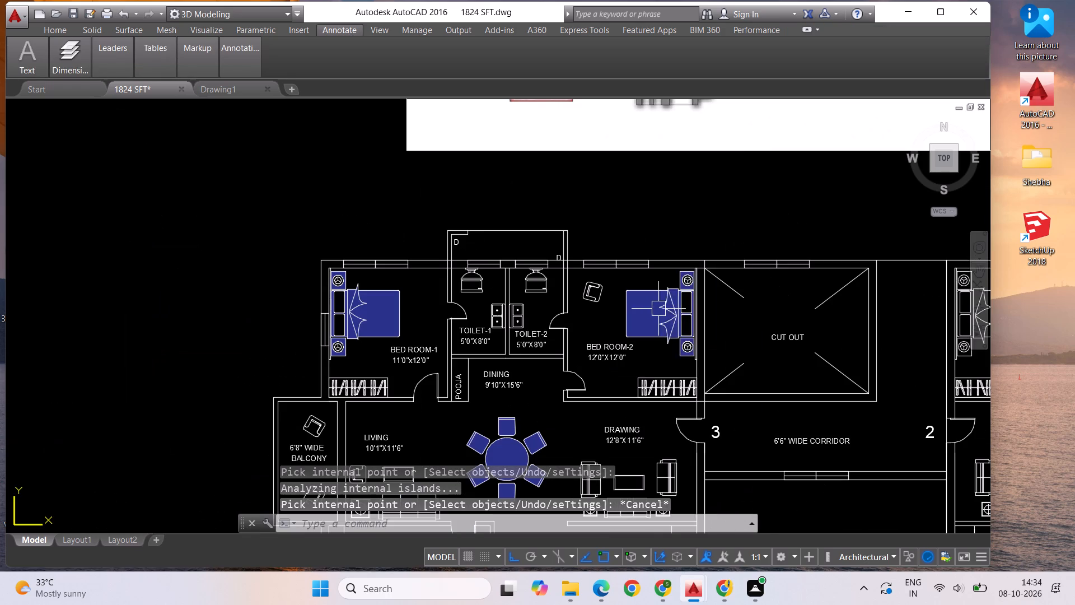
scroll(583, 318, down, 2)
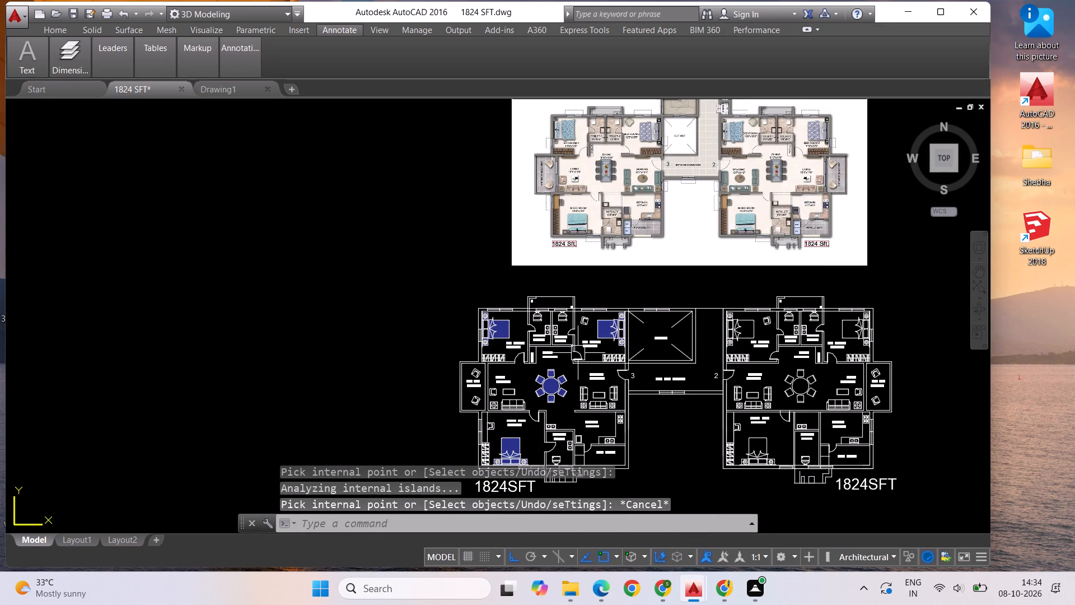
scroll(607, 415, up, 2)
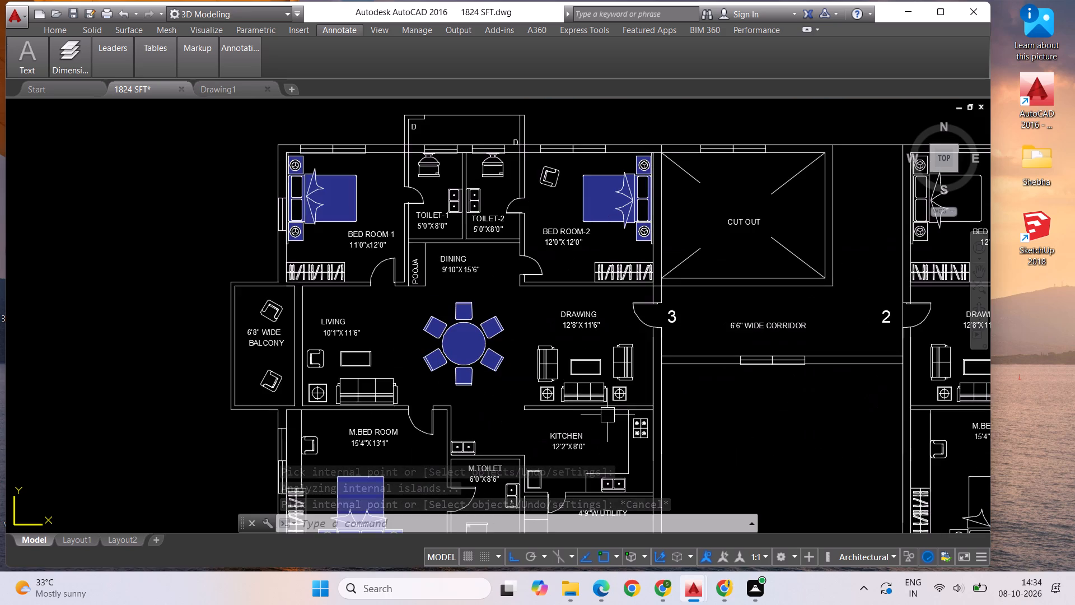
scroll(508, 389, down, 2)
scroll(508, 395, up, 1)
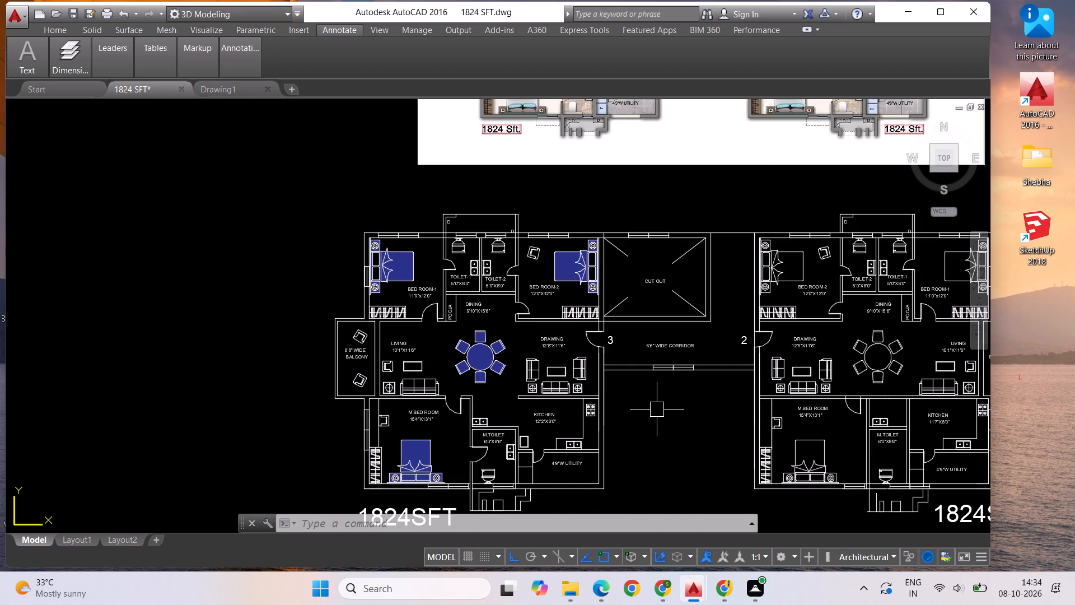
text(HATCH)
key(Return)
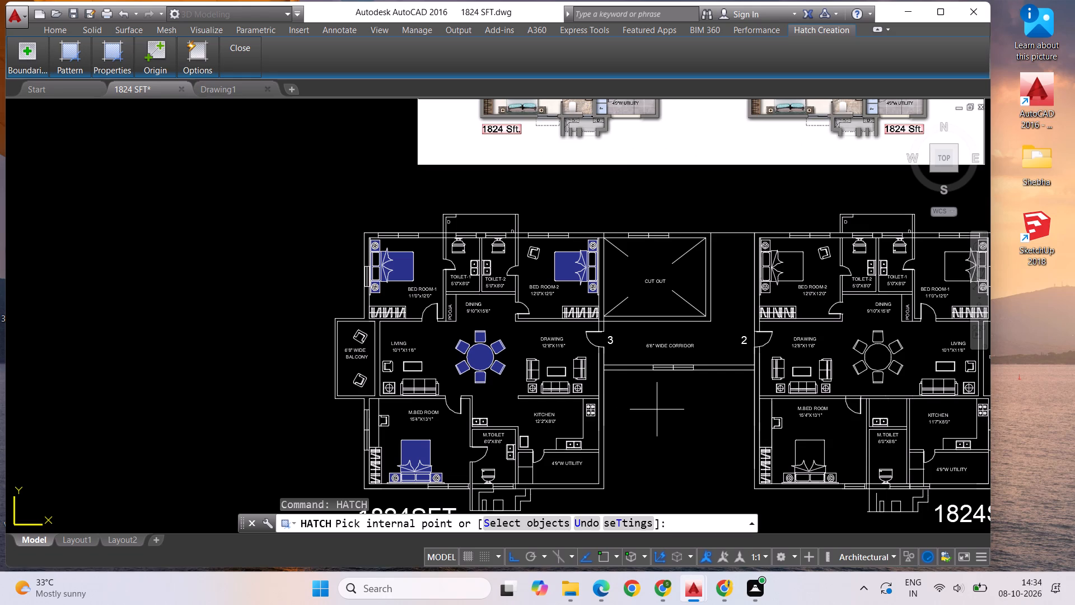
scroll(657, 409, down, 1)
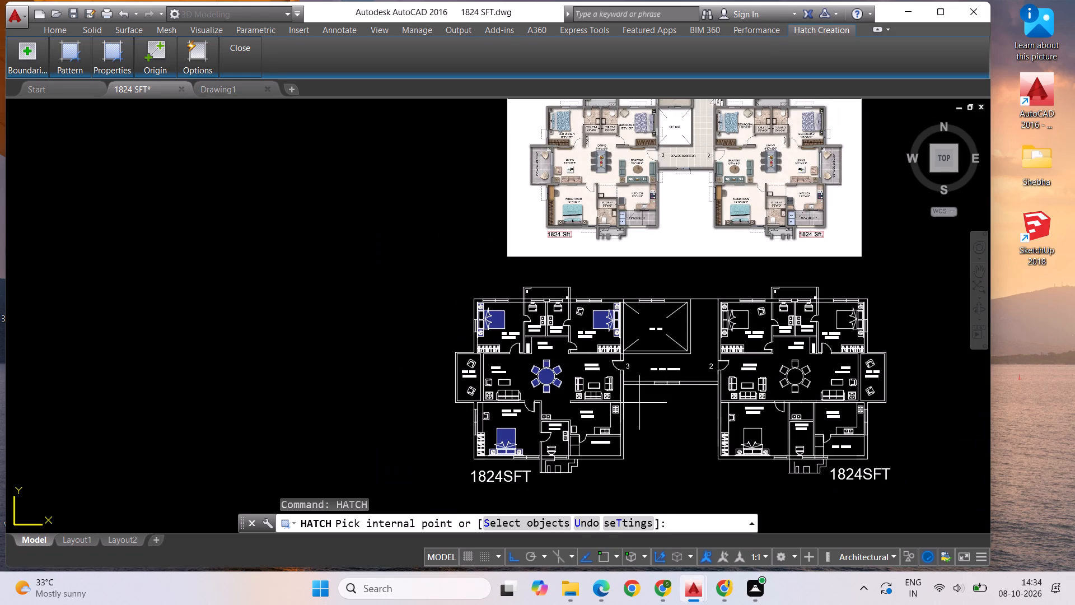
scroll(560, 381, up, 3)
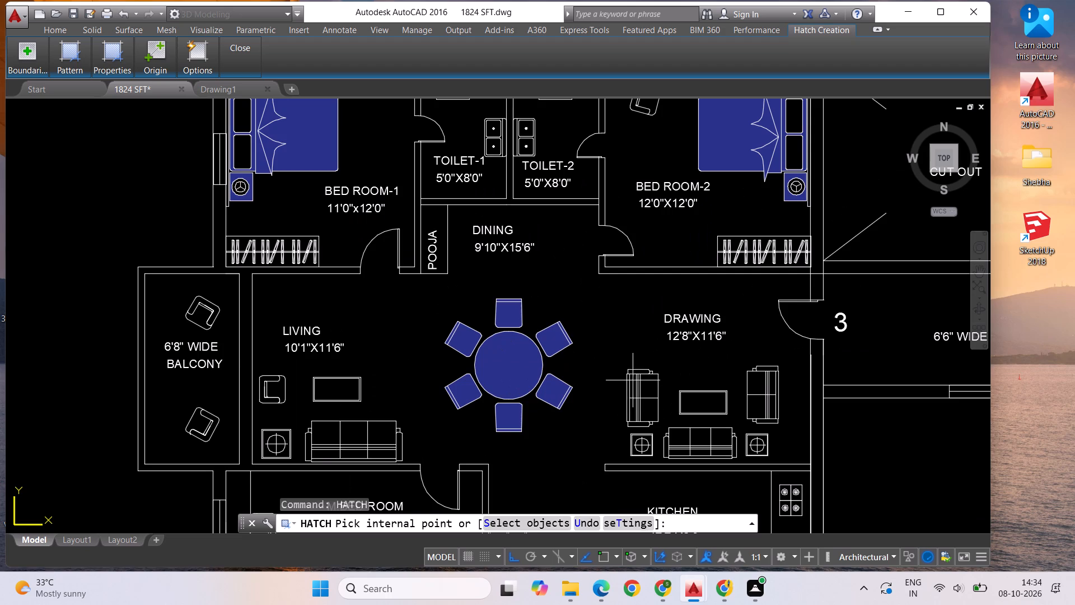
click(645, 384)
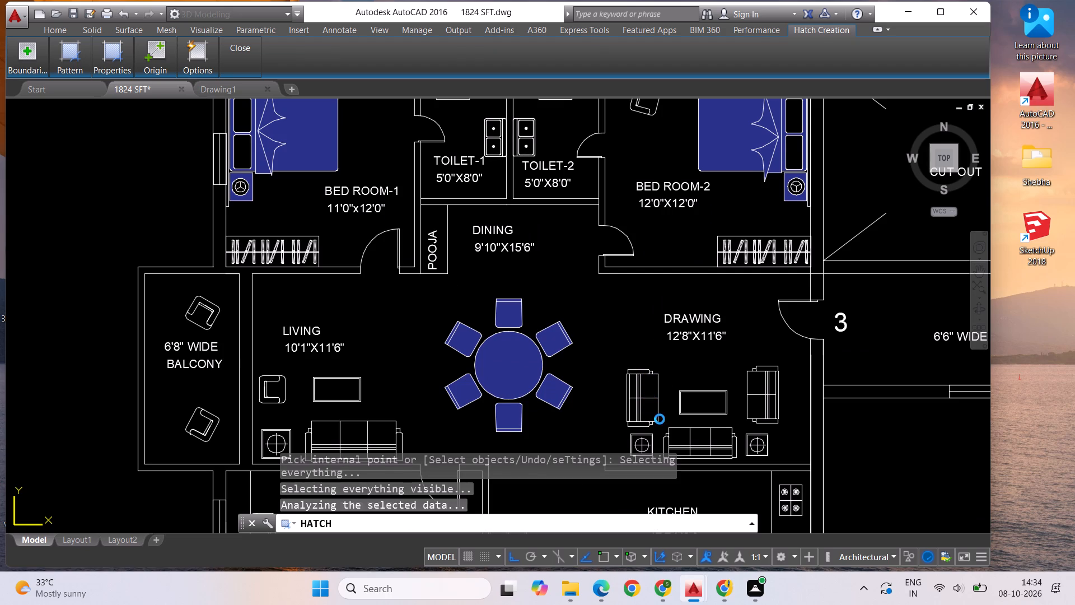
click(646, 414)
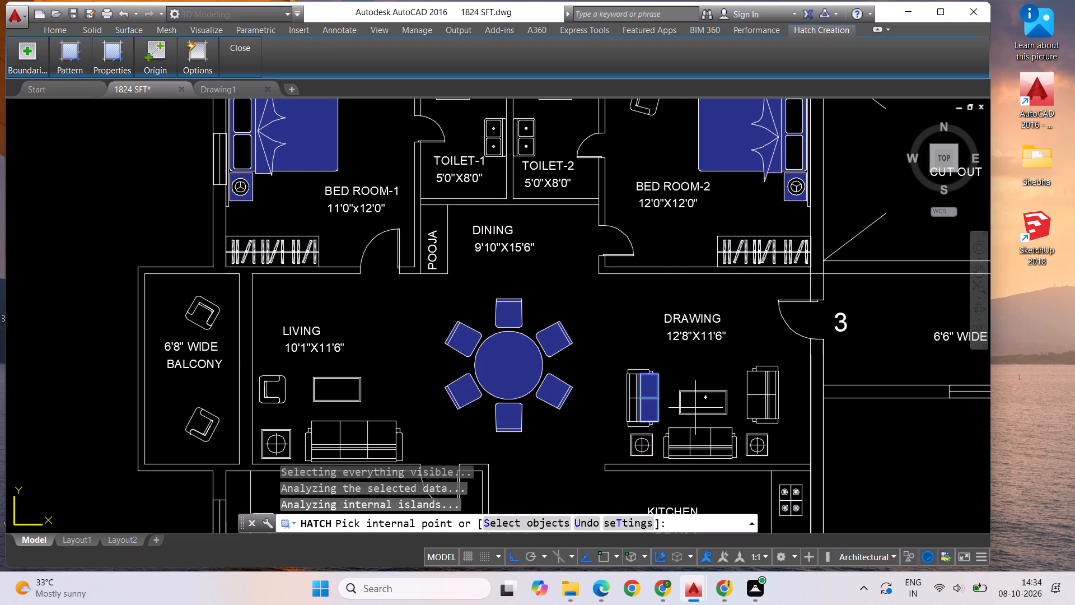
Extend the solid blue hatch to the Drawing room's centre table, the east sofa's two seats and the three-seater sofa's seats.
click(703, 408)
click(756, 386)
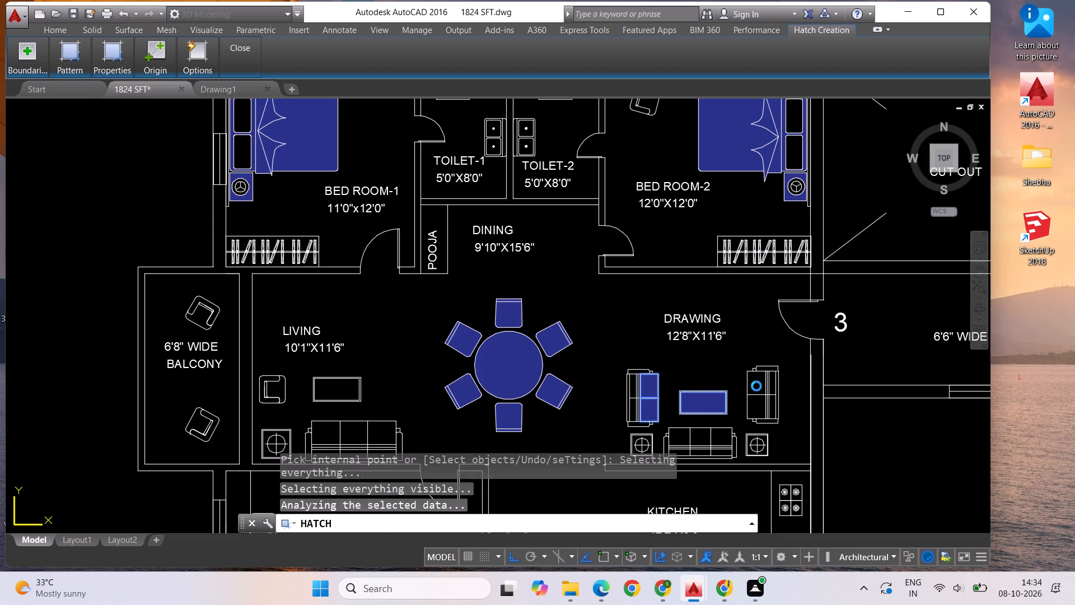
click(757, 407)
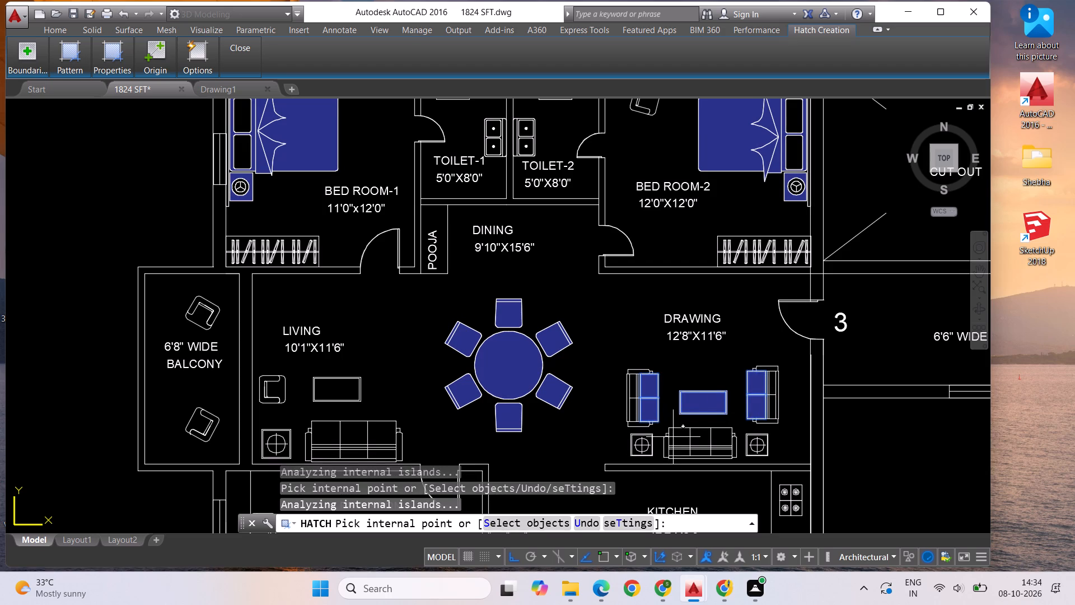
click(673, 437)
click(696, 437)
click(722, 437)
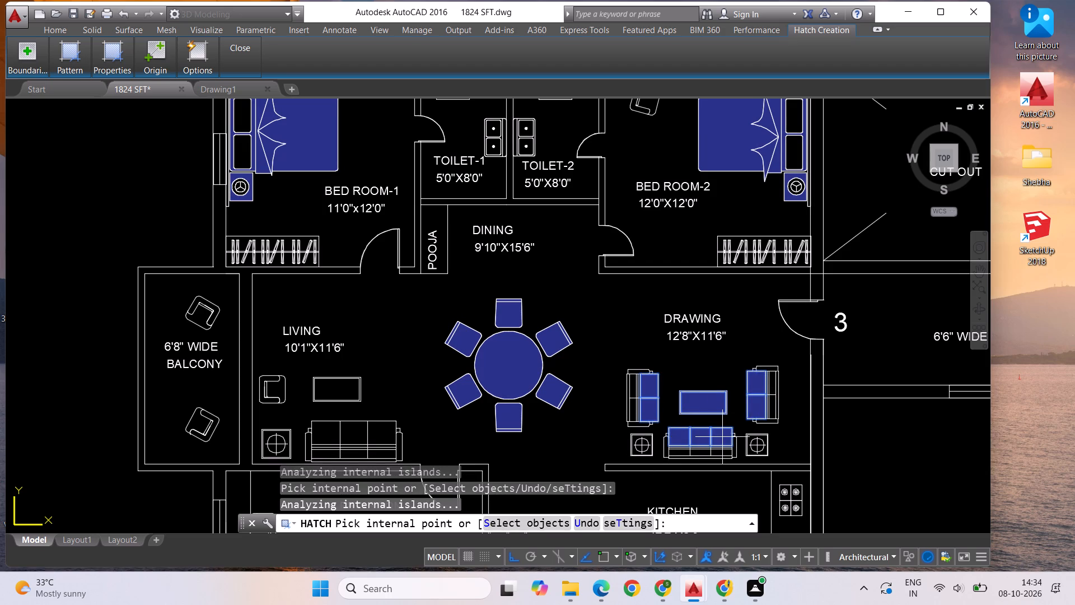
Fill the backrest, narrow strips and armrest outline of the Drawing room's east sofa with the same solid blue hatch.
scroll(768, 379, up, 5)
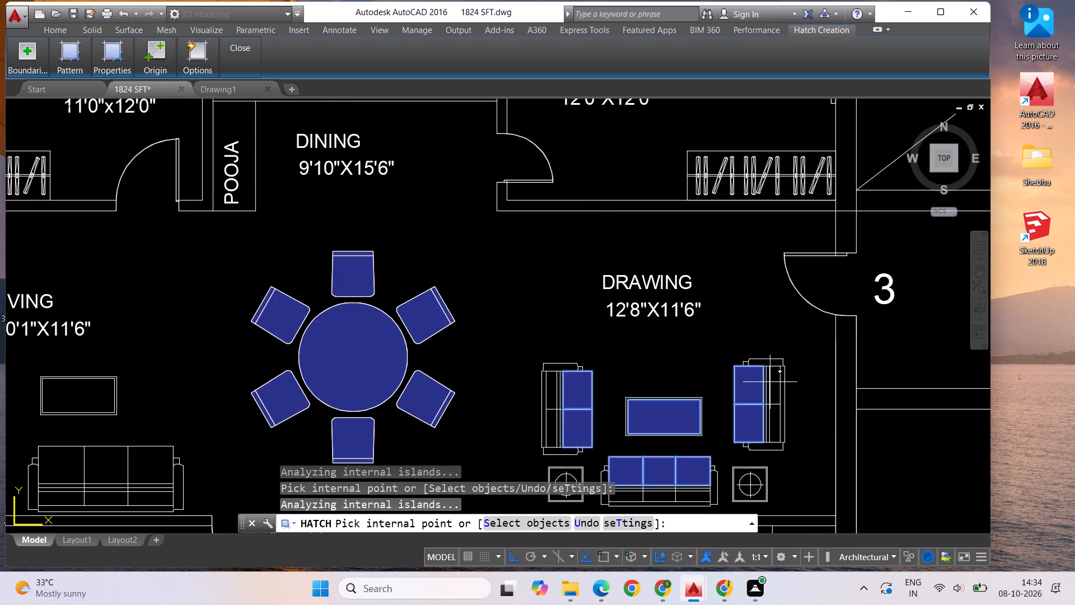
click(774, 385)
click(781, 438)
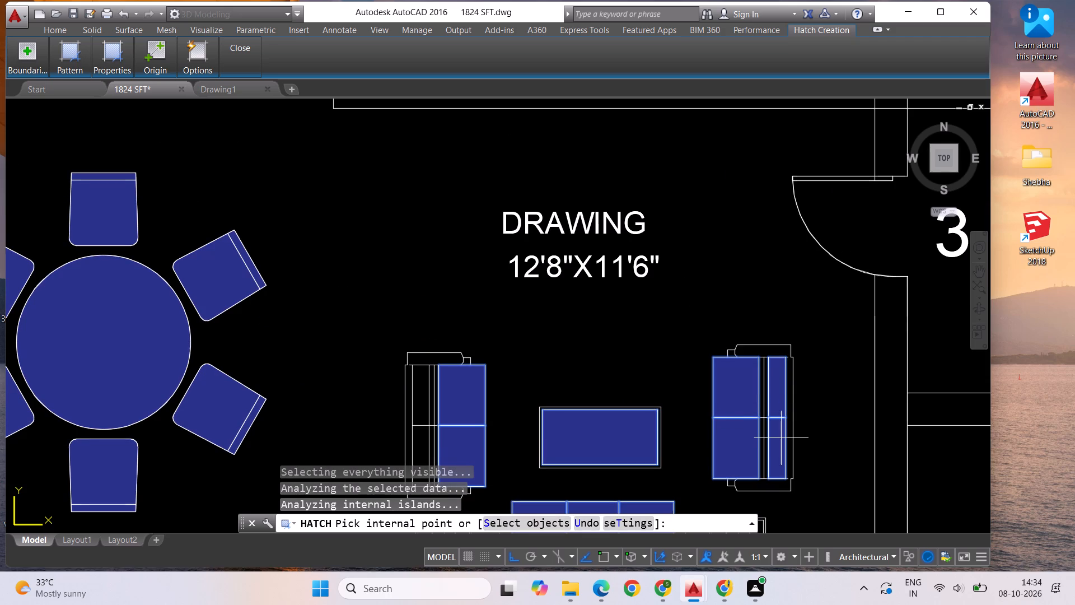
click(766, 438)
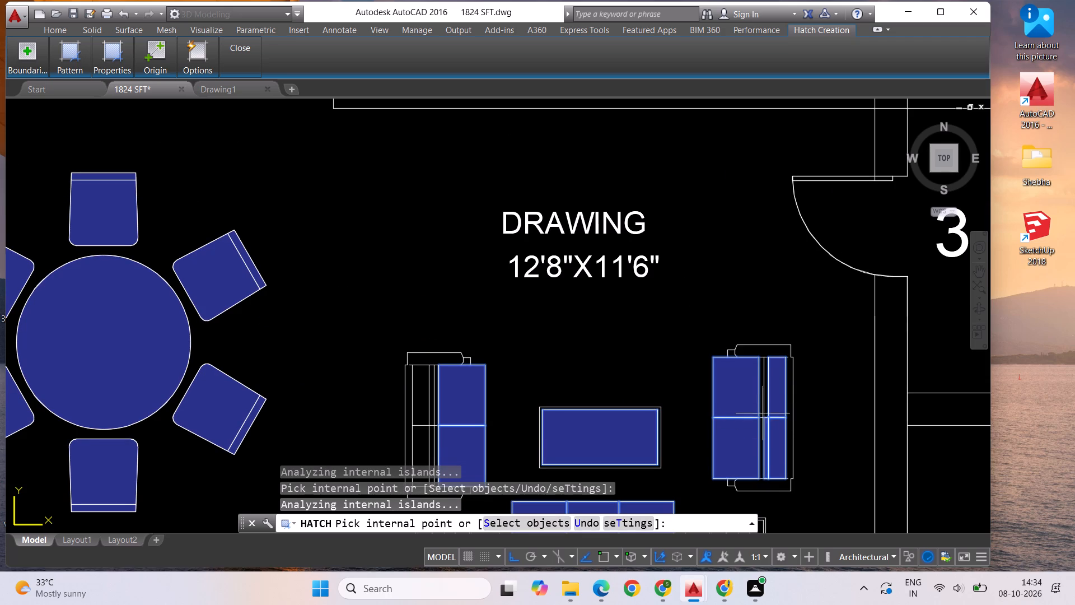
click(762, 400)
click(766, 397)
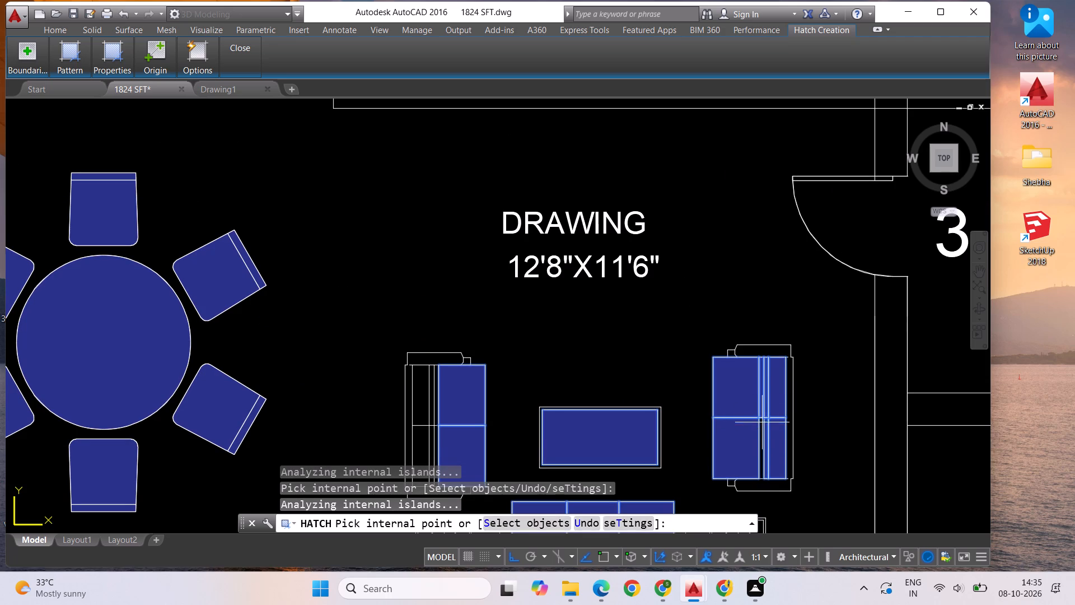
click(762, 434)
click(789, 431)
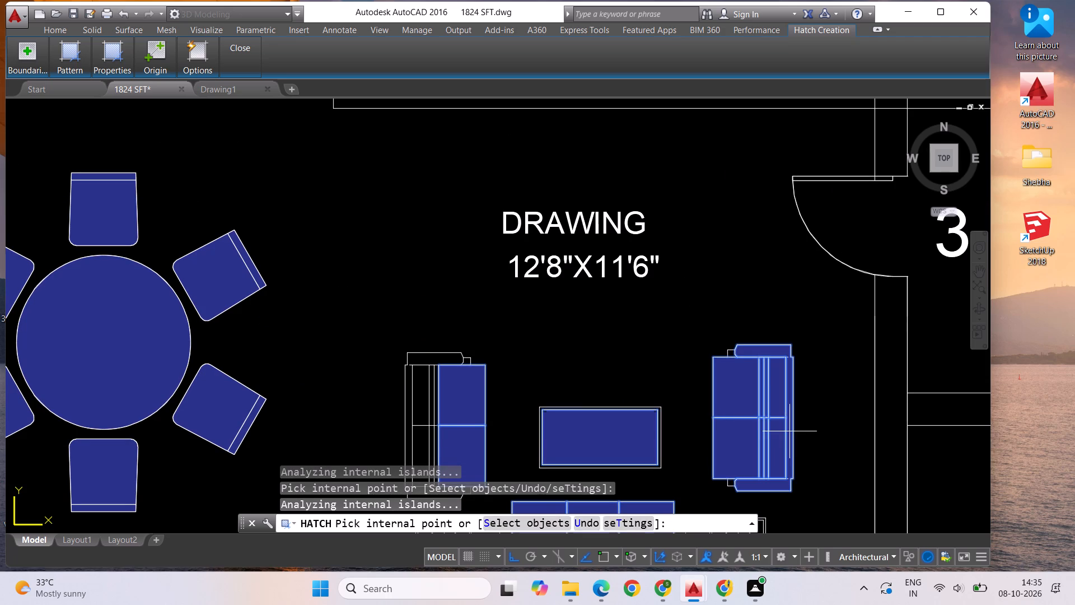
Hatch the side table below the Drawing room's east sofa with solid blue, picking its top, the circle's quarters and the outer border.
scroll(751, 404, down, 3)
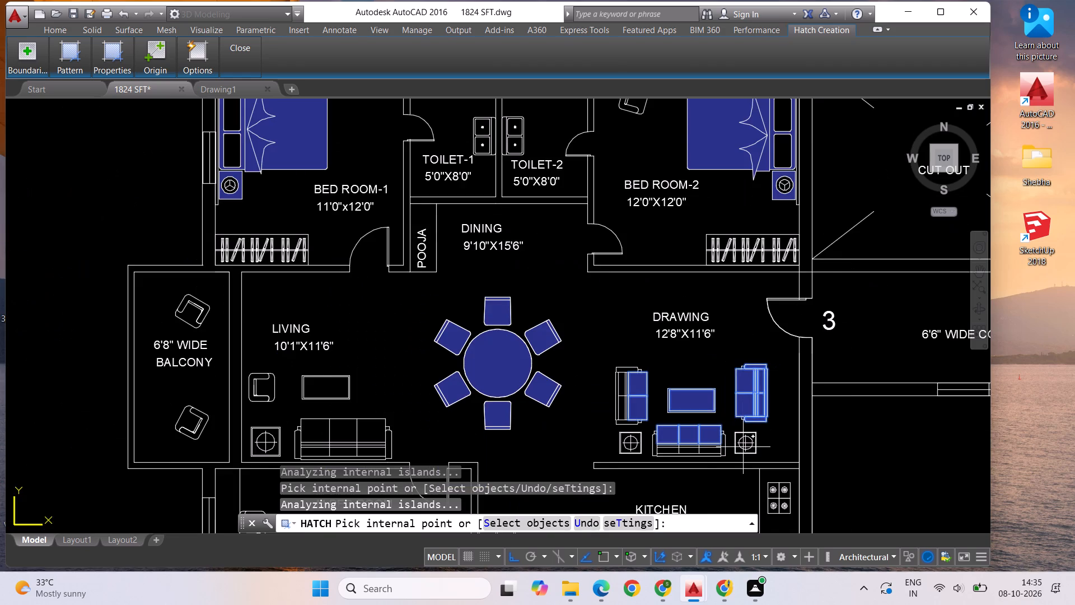
scroll(743, 447, up, 2)
click(733, 422)
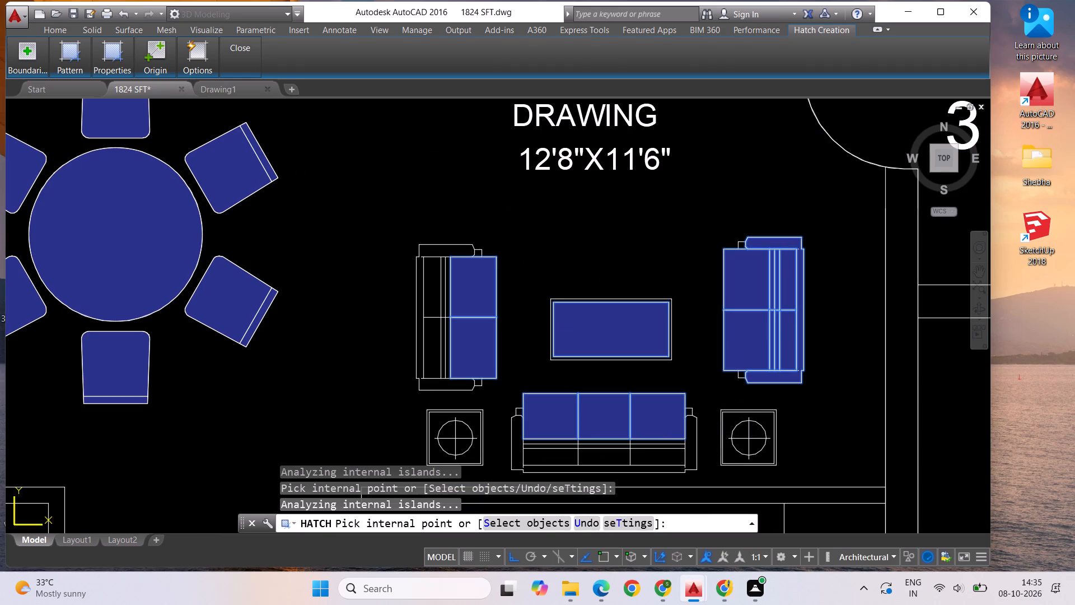
click(758, 446)
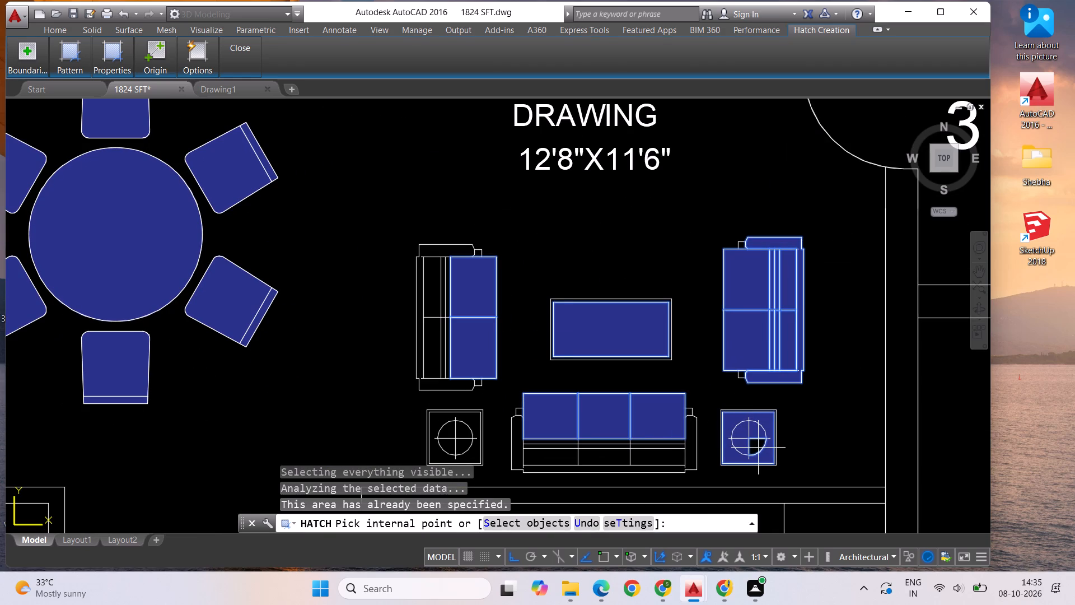
click(753, 444)
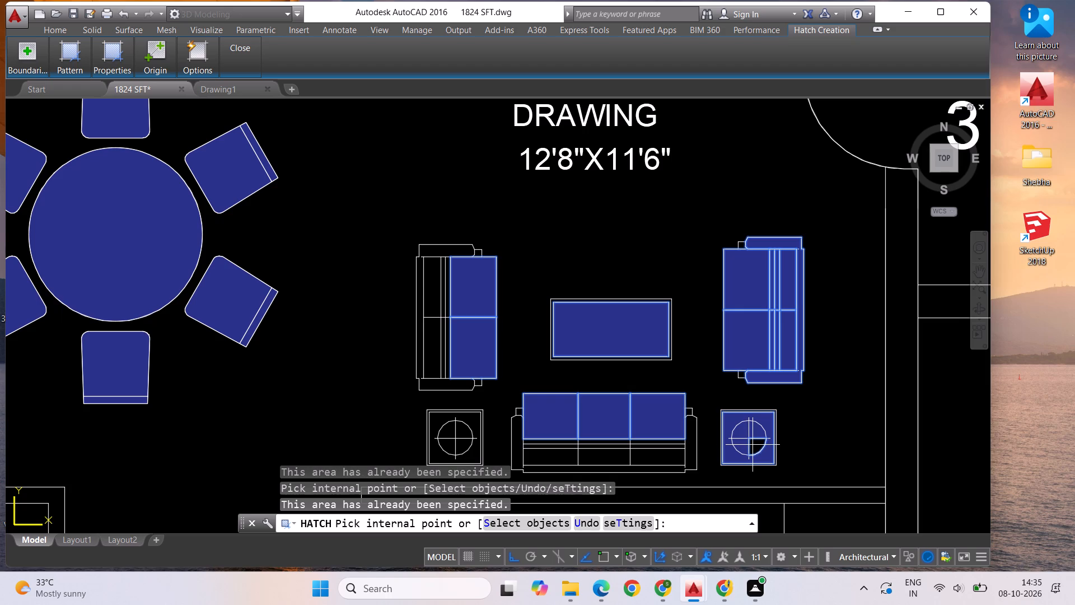
click(744, 446)
click(755, 445)
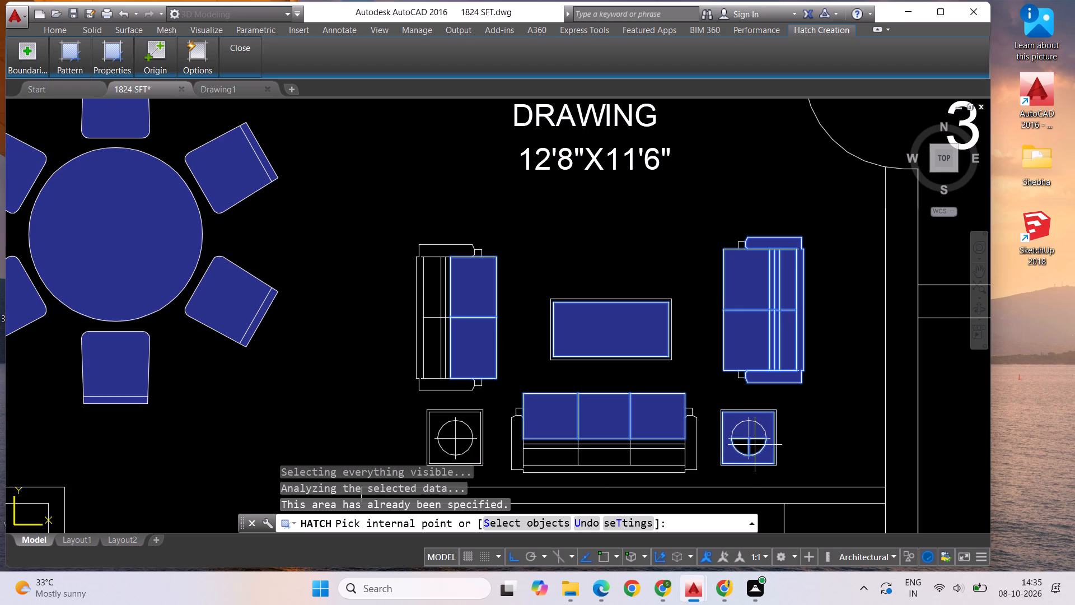
click(746, 446)
click(757, 445)
scroll(747, 404, up, 4)
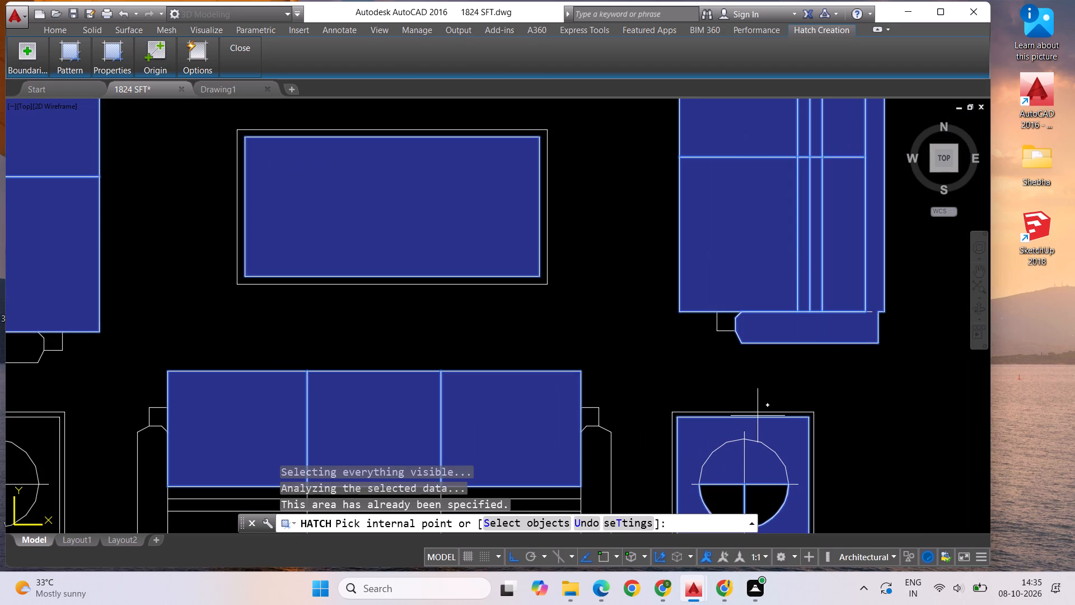
click(757, 414)
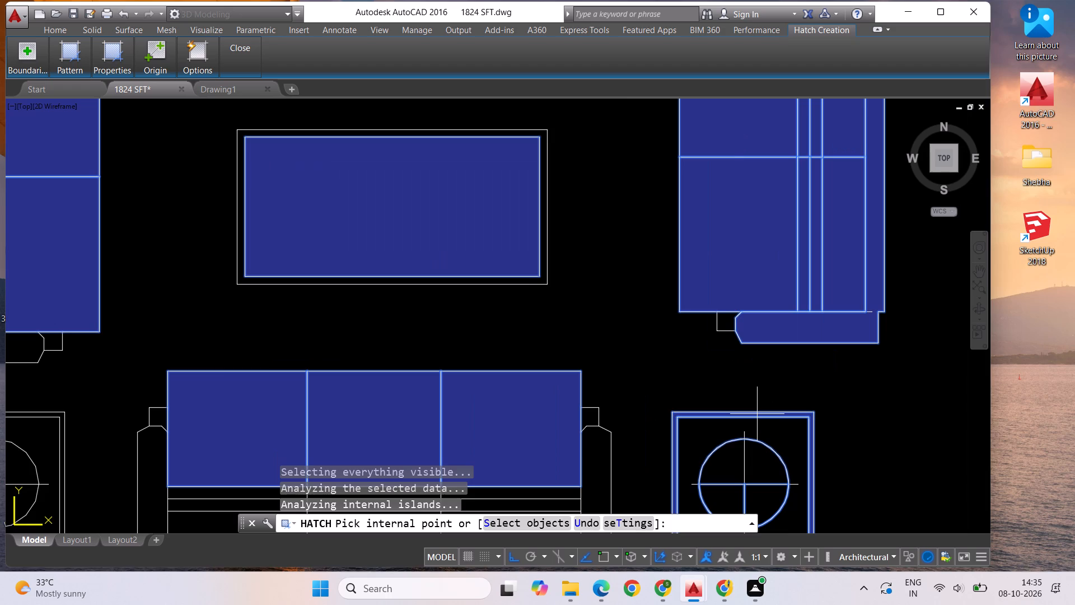
Fill the three-seater sofa's outer frame, armrests, backrest strips and back cushions with the solid blue hatch, including the small arm corners.
scroll(757, 414, down, 2)
scroll(645, 472, up, 2)
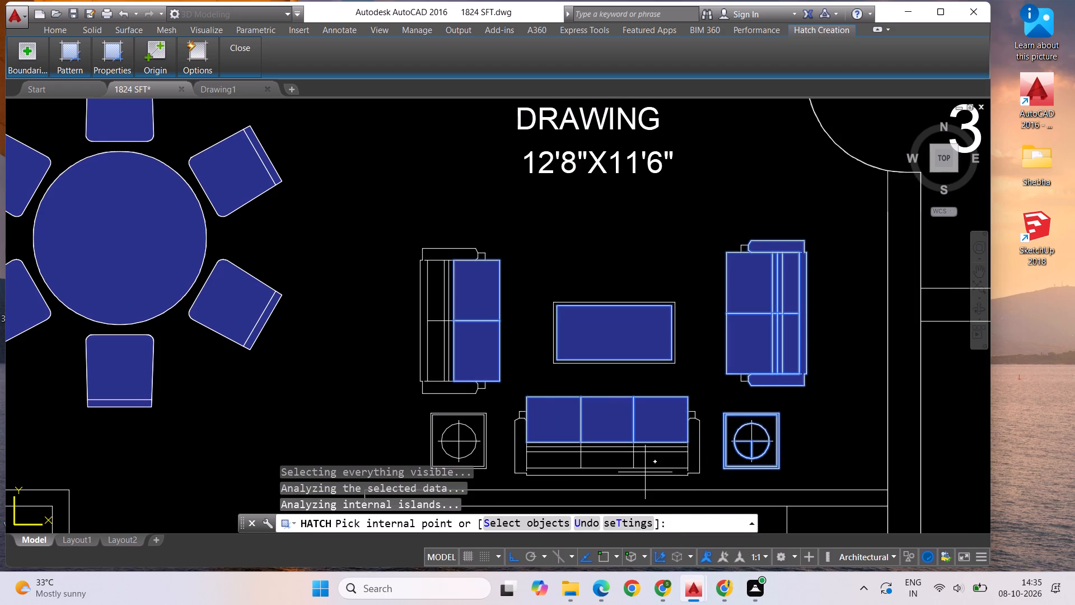
click(644, 472)
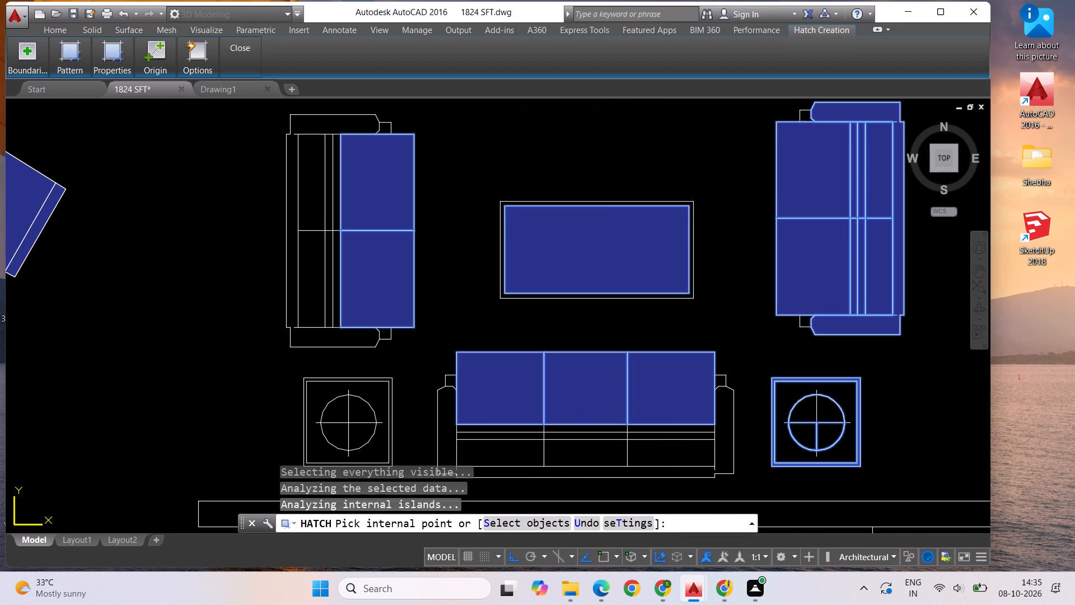
click(657, 429)
click(599, 430)
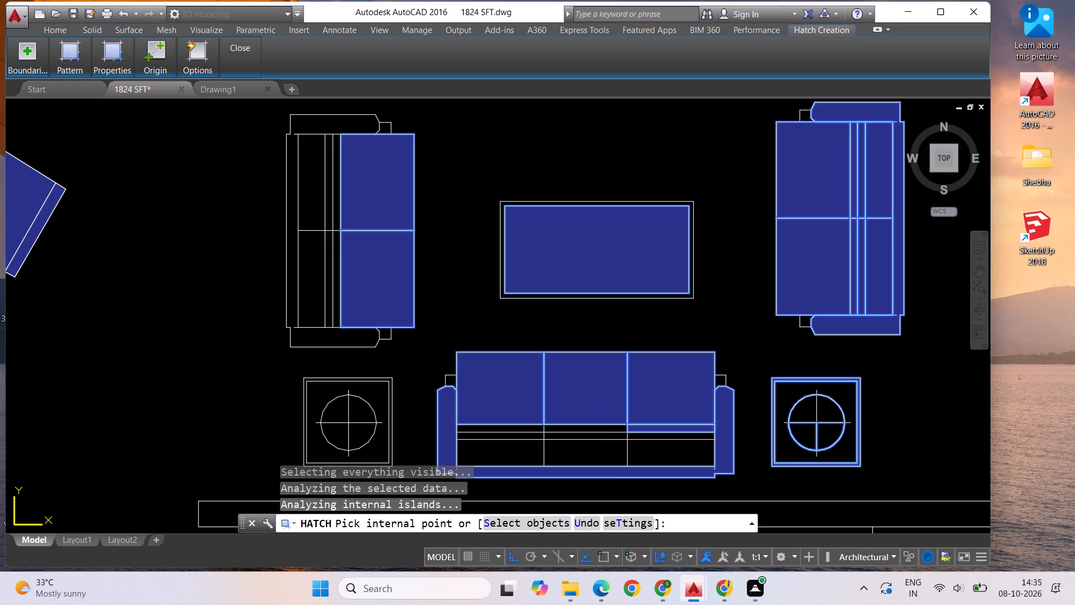
click(516, 427)
click(513, 438)
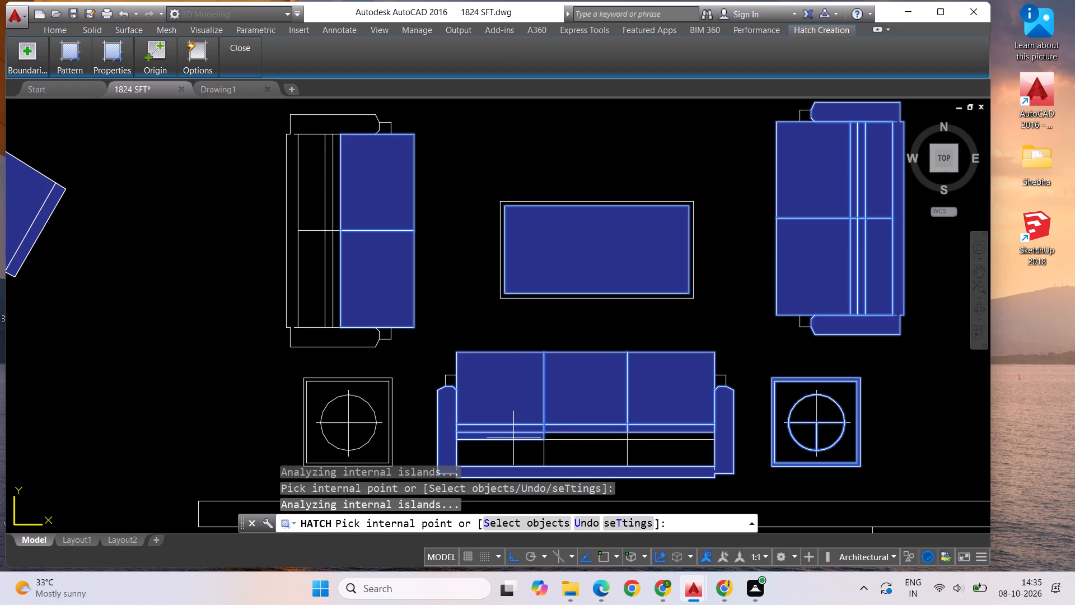
click(561, 435)
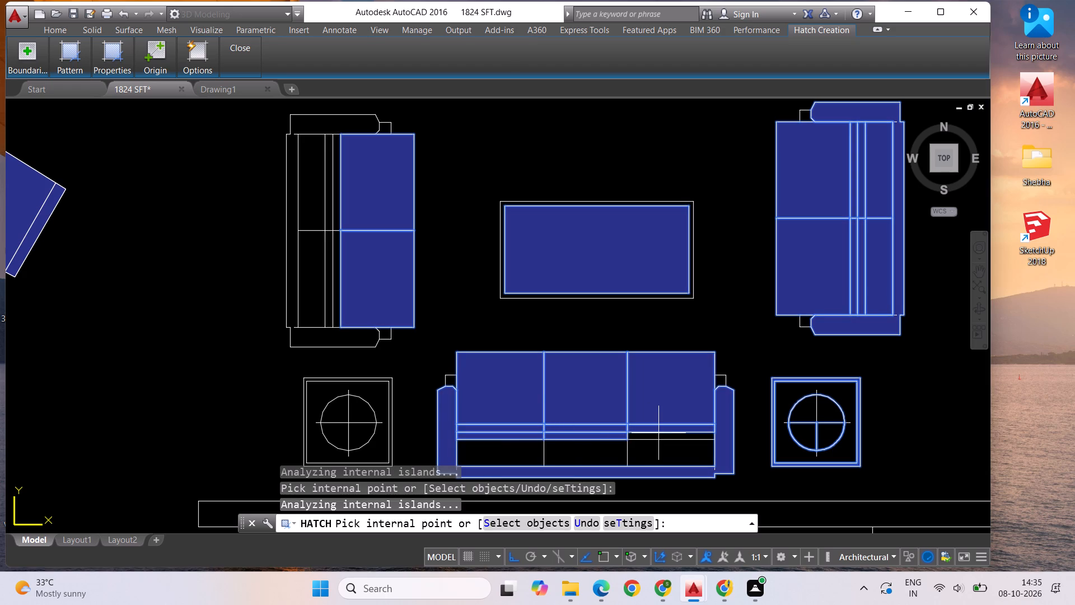
click(659, 438)
click(661, 451)
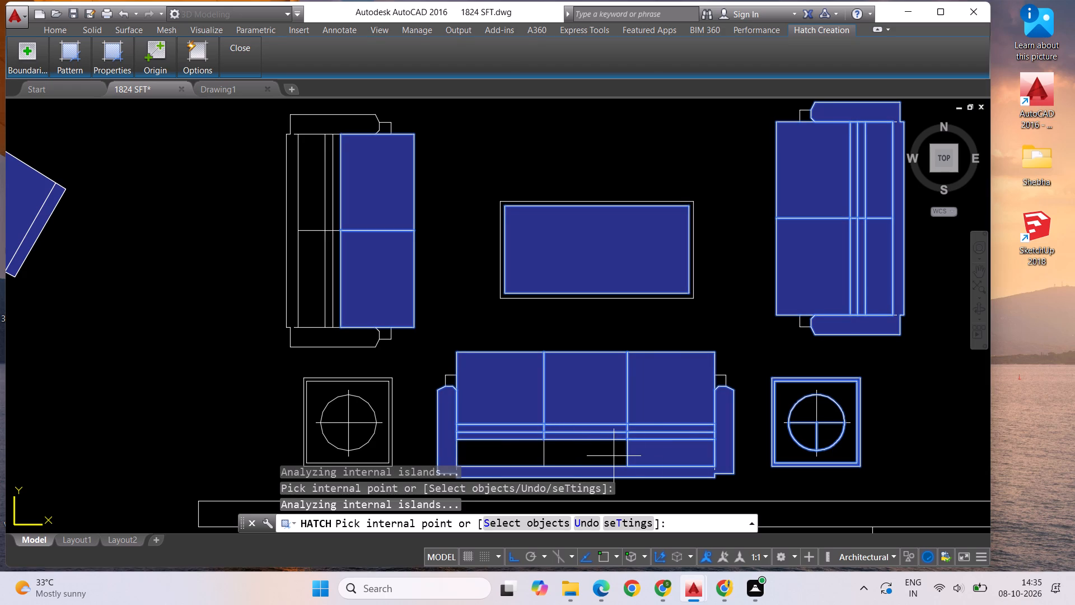
click(609, 455)
click(525, 455)
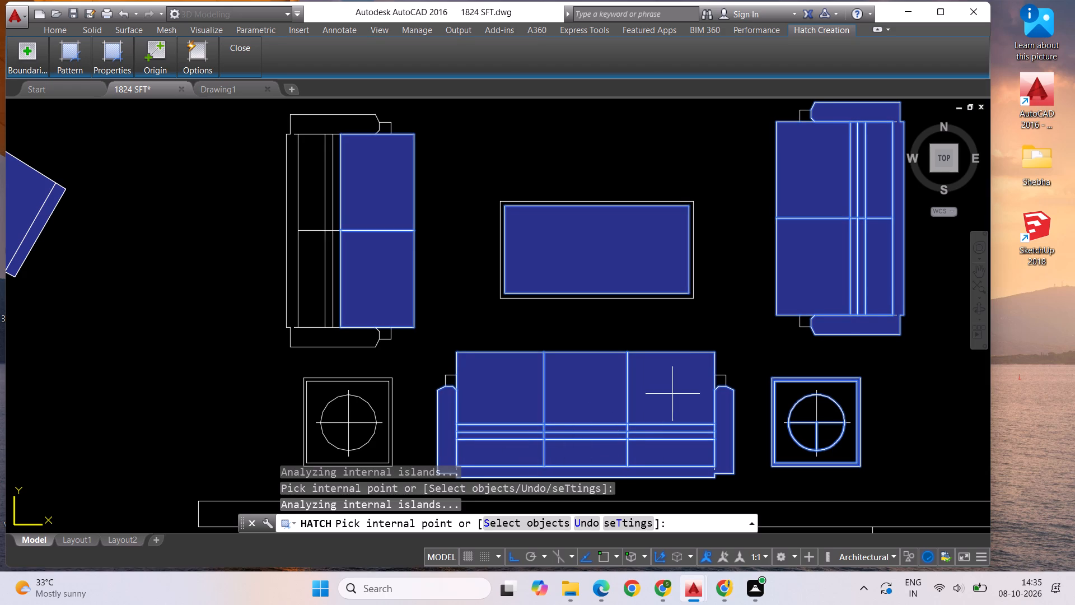
click(719, 380)
click(452, 380)
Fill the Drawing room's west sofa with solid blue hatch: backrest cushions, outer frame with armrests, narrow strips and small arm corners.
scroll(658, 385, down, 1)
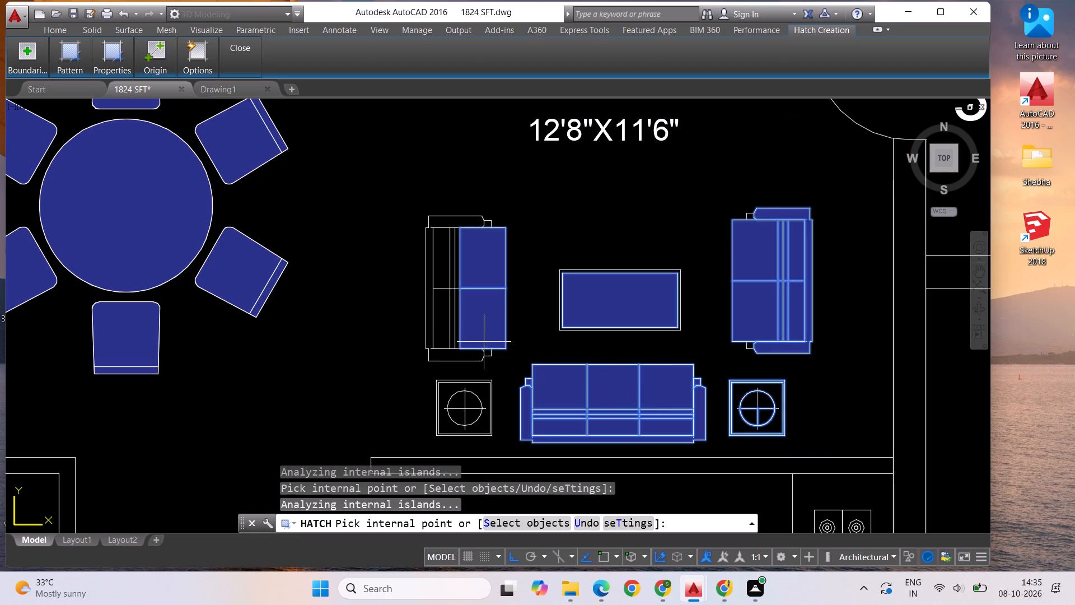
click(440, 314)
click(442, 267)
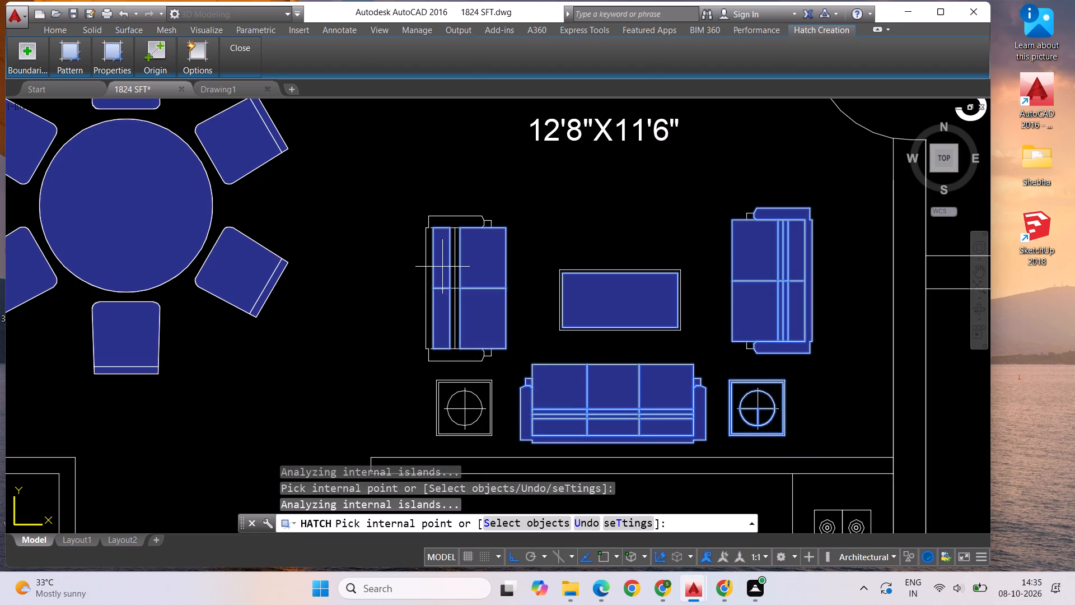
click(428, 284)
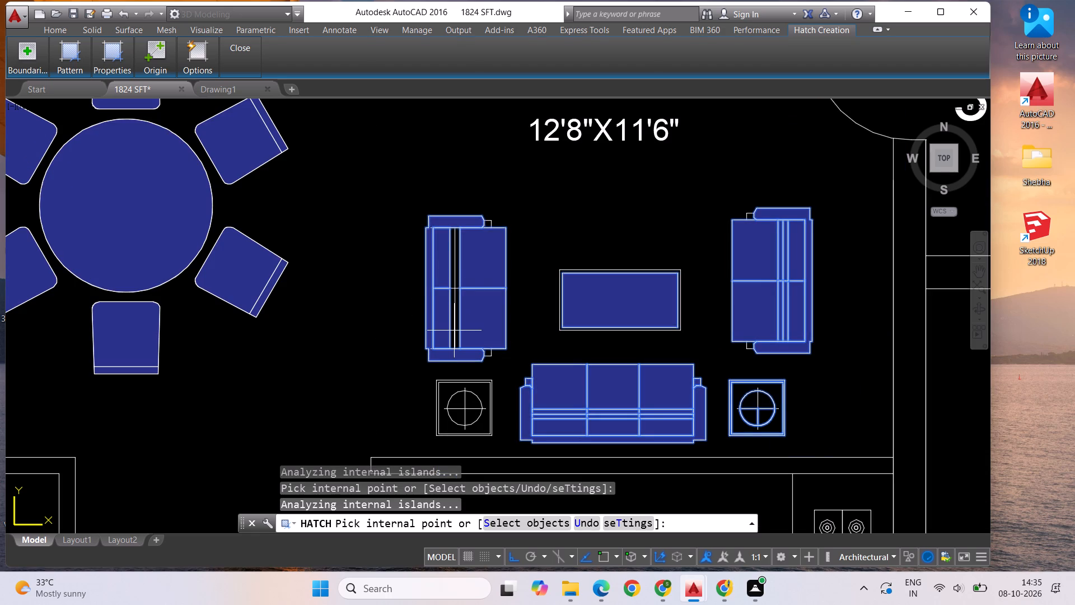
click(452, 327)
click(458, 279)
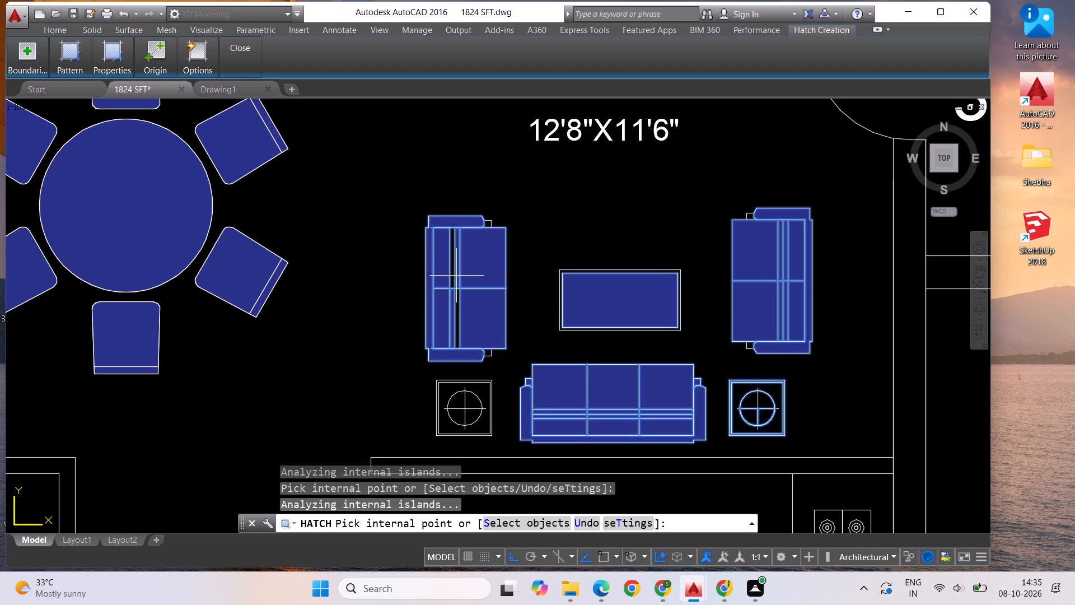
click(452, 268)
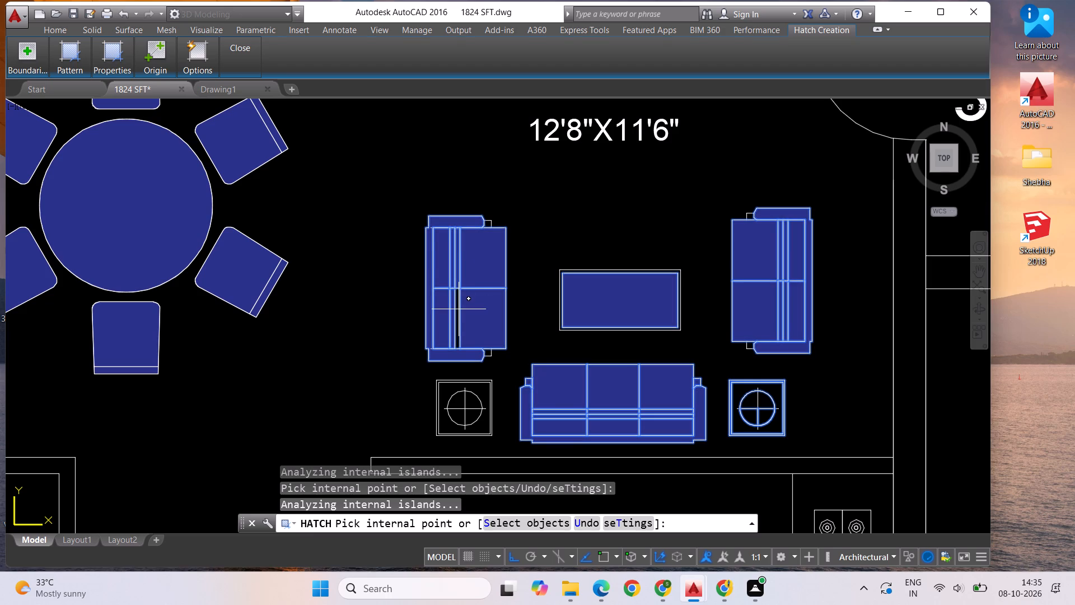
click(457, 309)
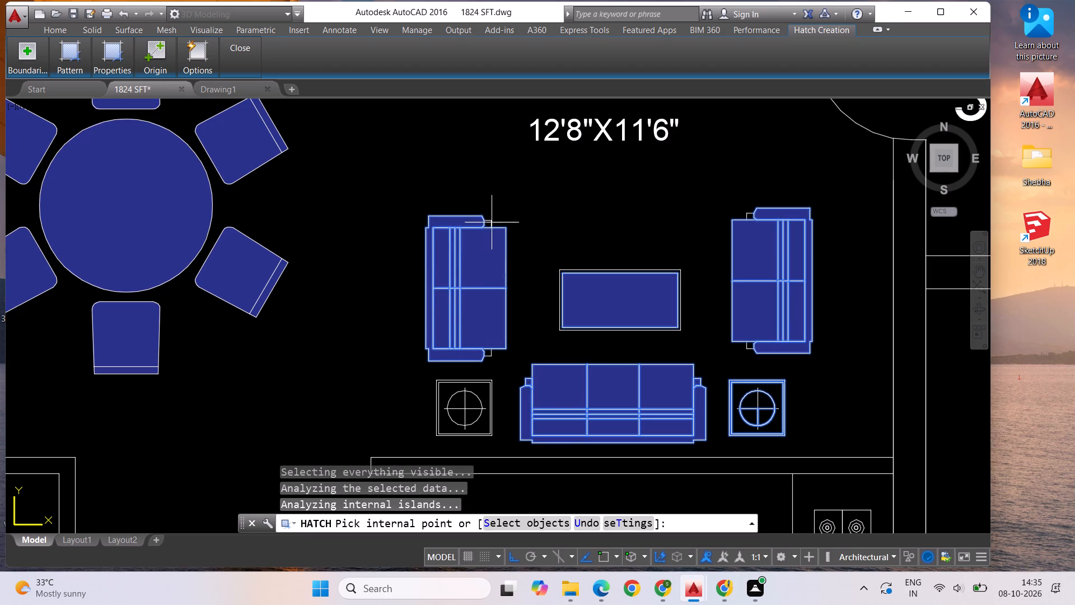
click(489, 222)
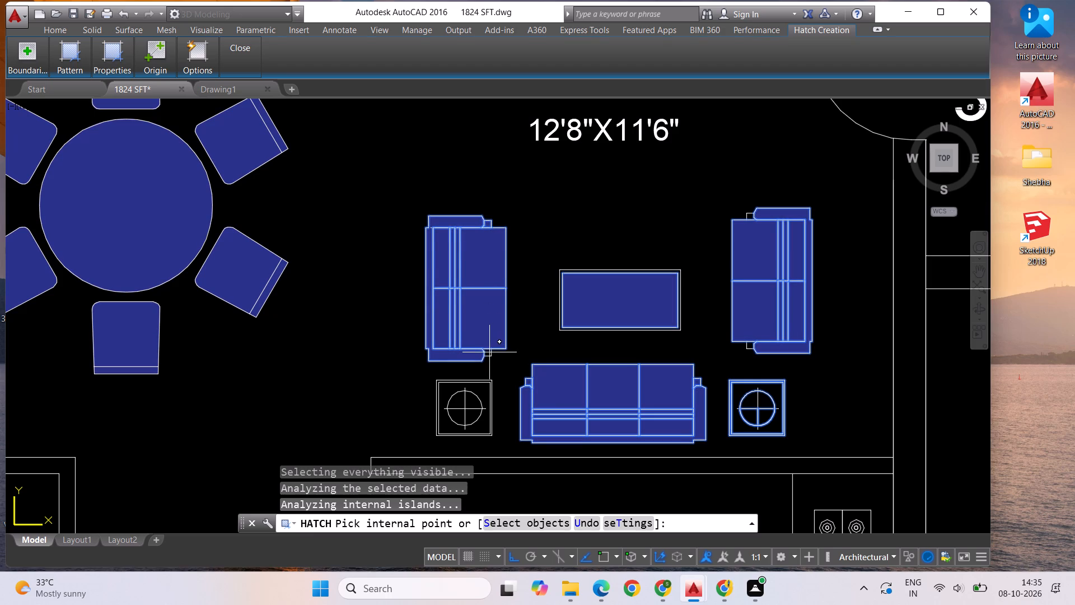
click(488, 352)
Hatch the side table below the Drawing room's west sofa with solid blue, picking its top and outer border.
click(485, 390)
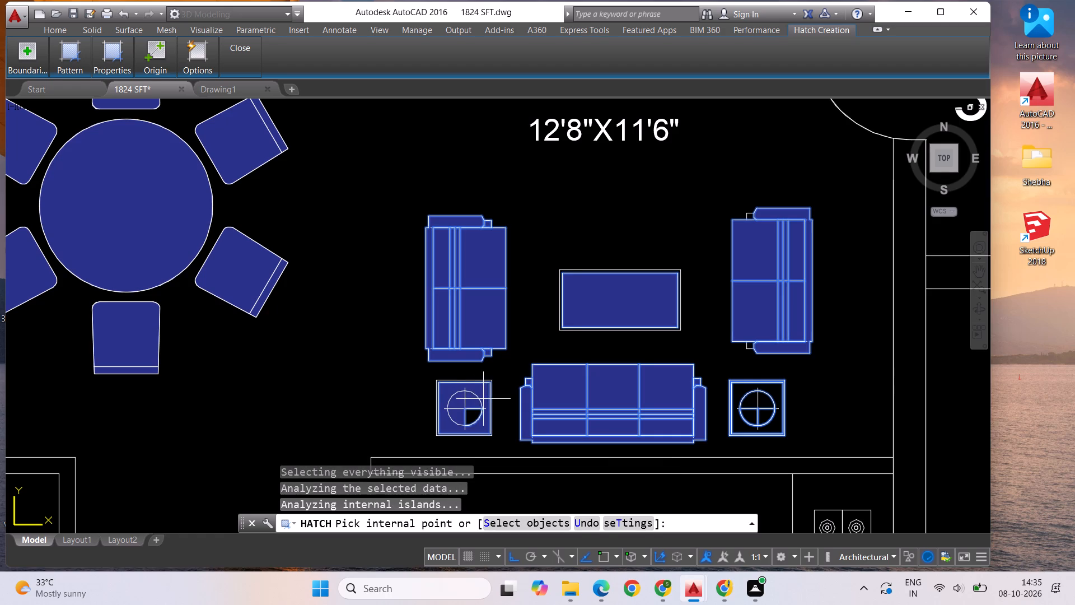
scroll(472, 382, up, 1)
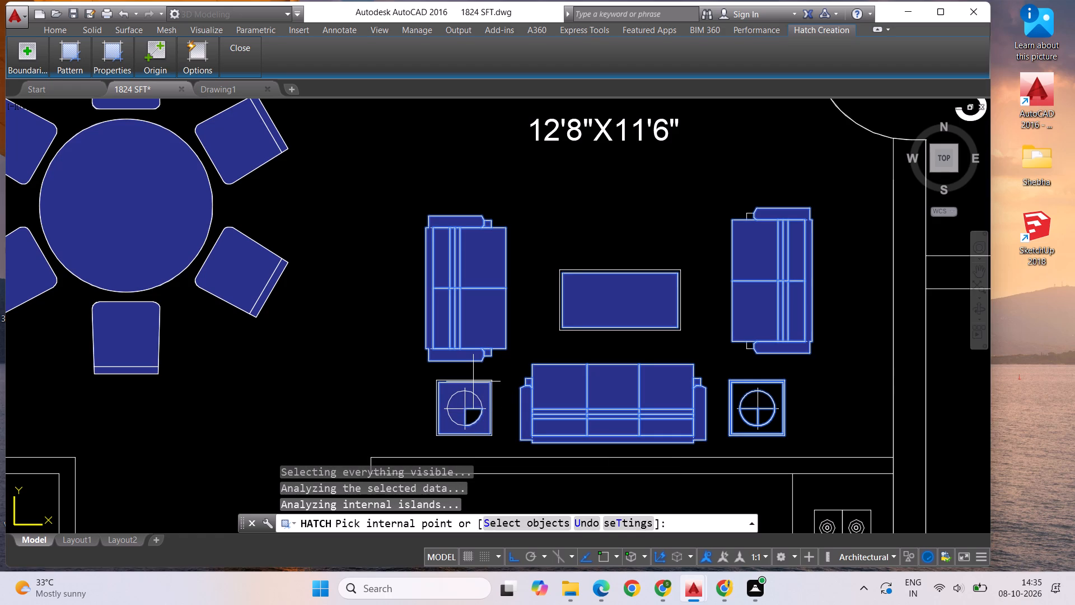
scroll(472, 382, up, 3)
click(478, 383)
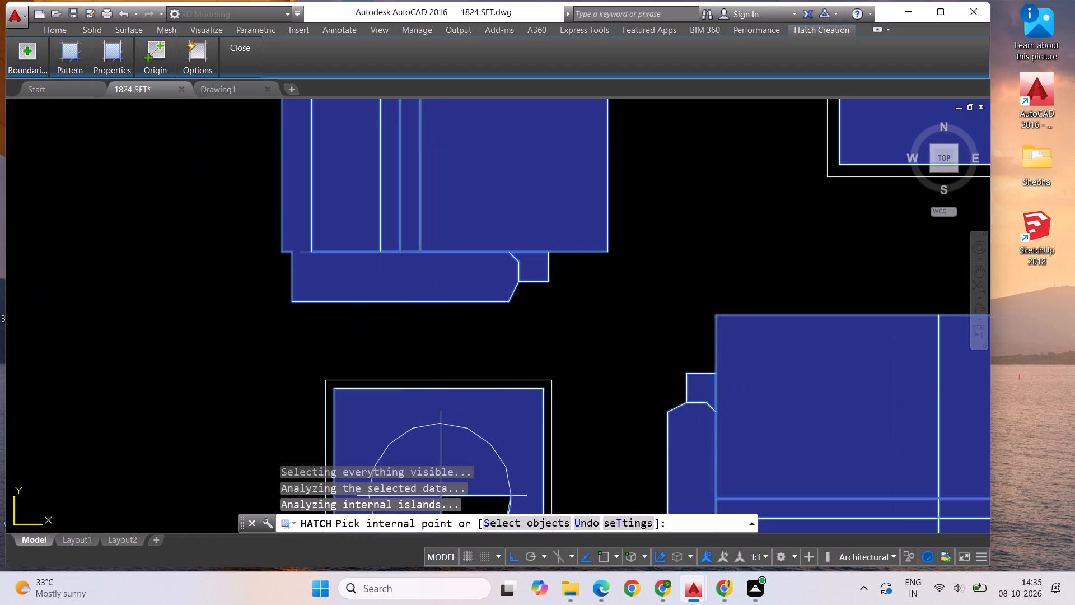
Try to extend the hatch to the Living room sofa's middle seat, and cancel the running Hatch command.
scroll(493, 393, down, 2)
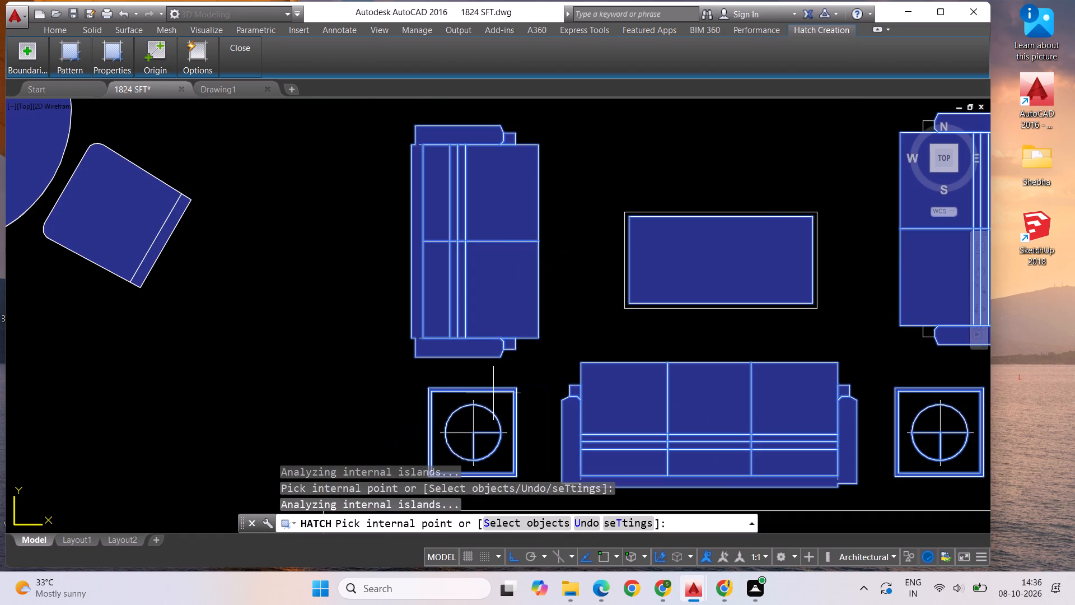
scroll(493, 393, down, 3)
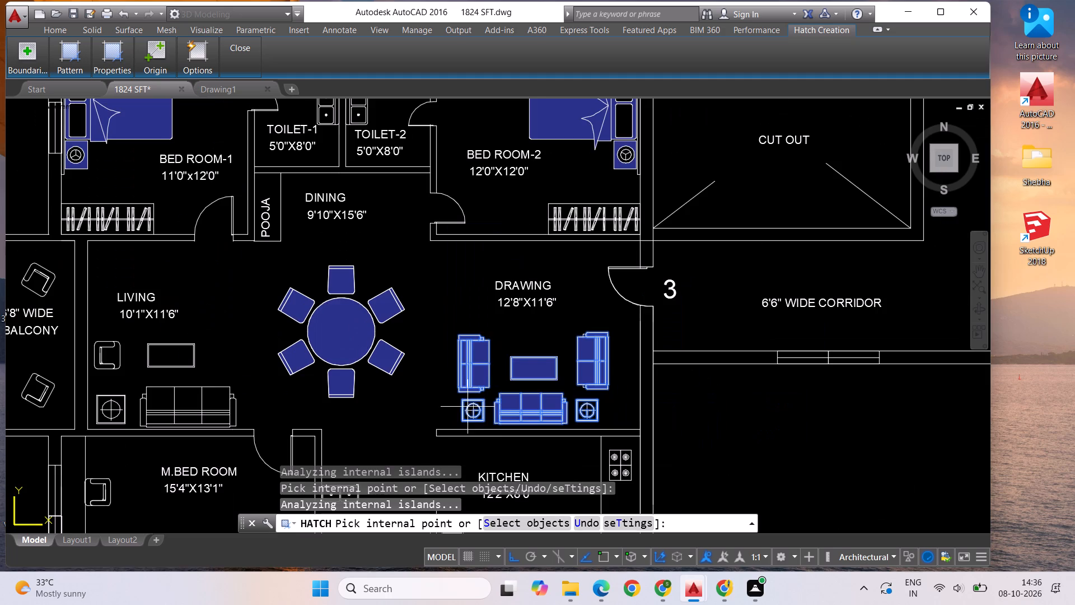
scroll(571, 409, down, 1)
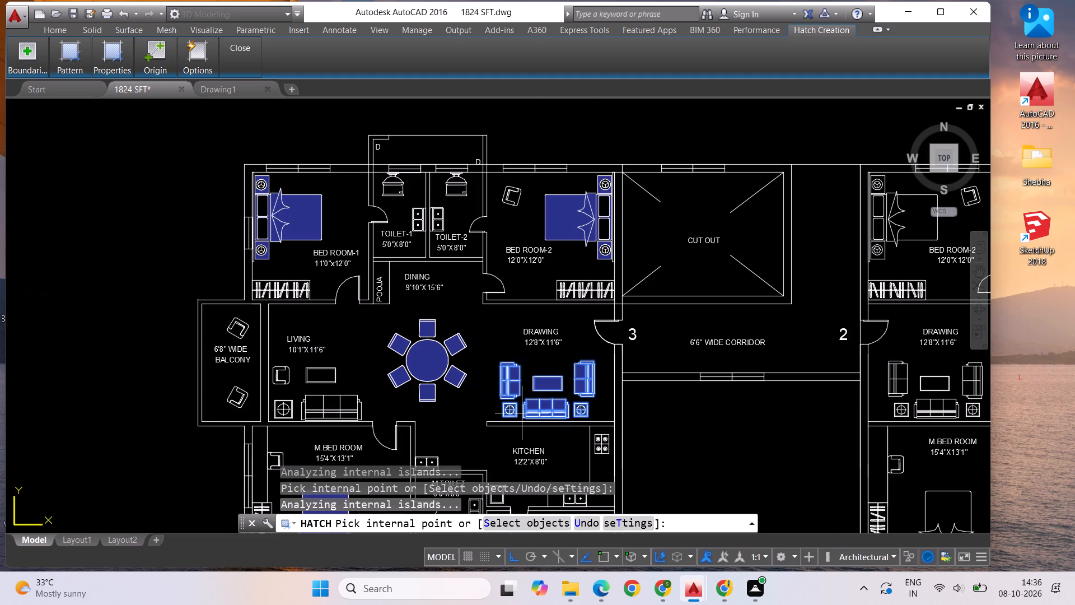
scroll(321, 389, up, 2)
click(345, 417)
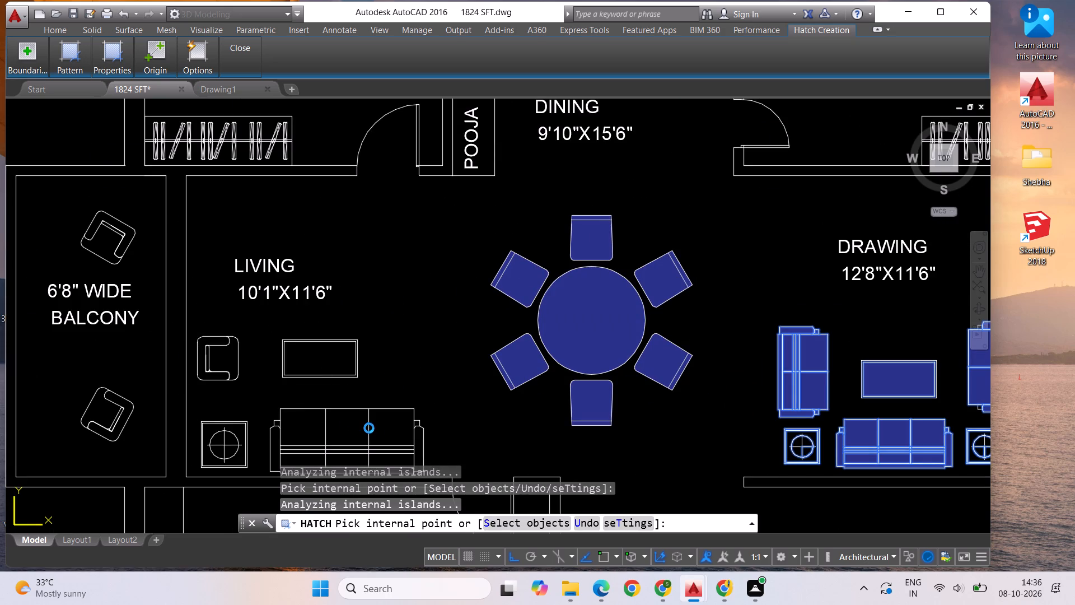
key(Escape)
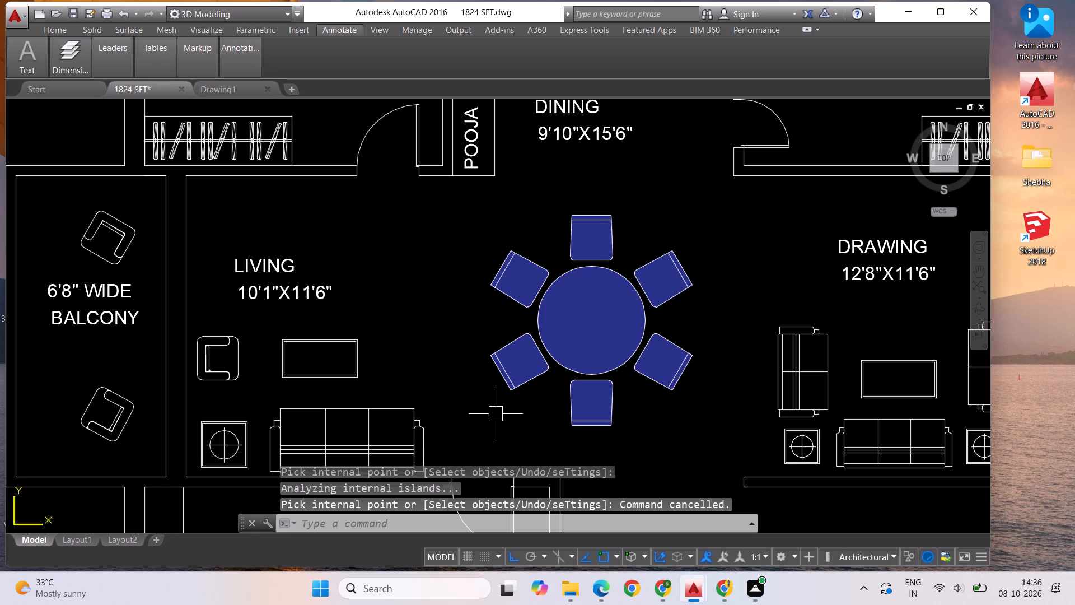
Restart the Hatch command and fill the Drawing room's centre table and the three-seater sofa's three seats with solid blue.
scroll(353, 358, down, 2)
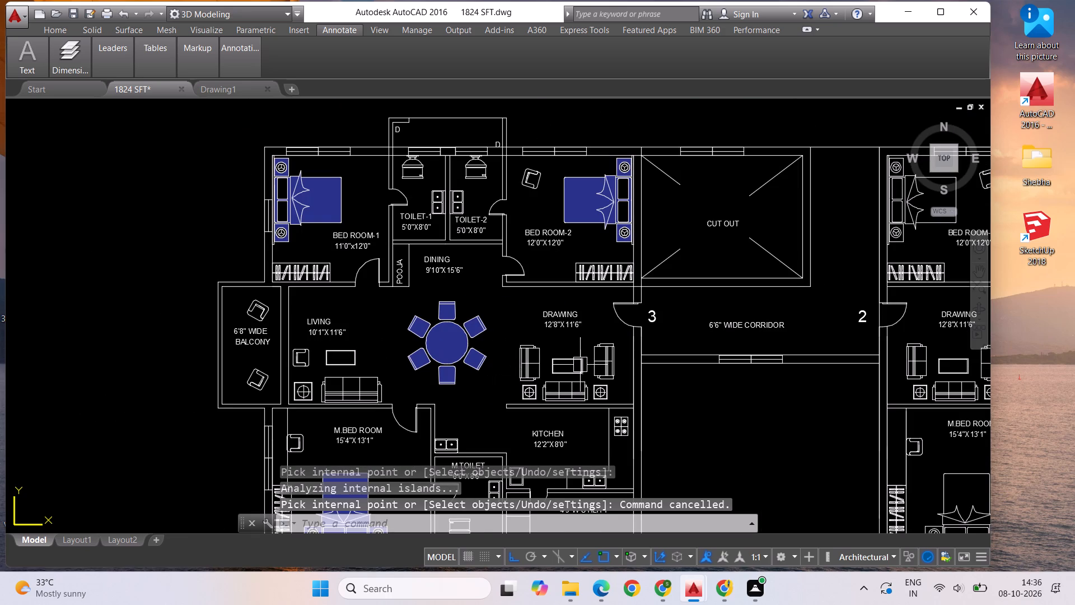
text(HATCH)
key(Return)
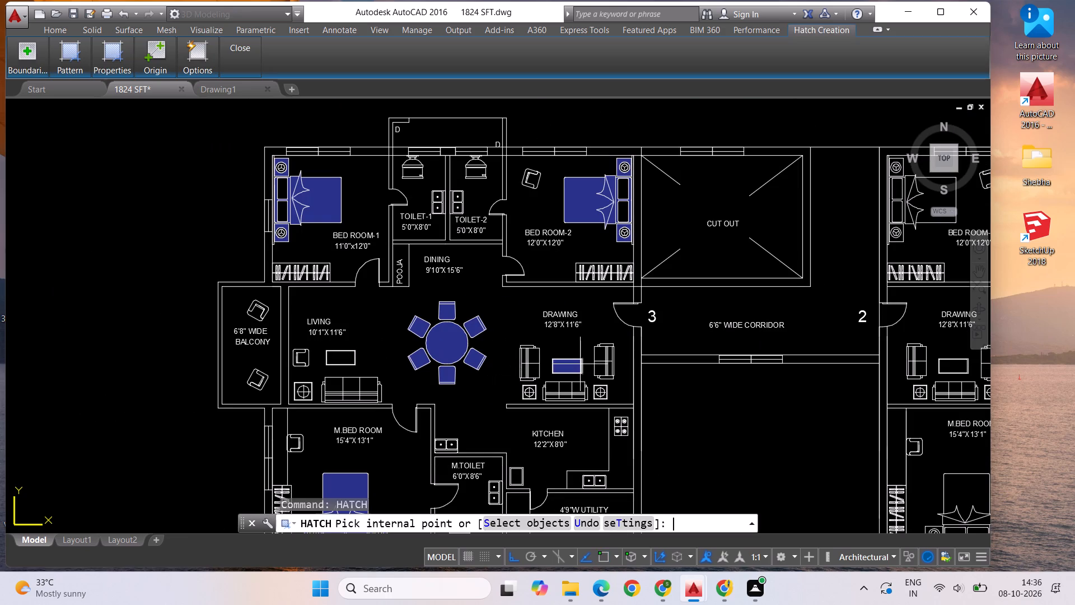
click(577, 364)
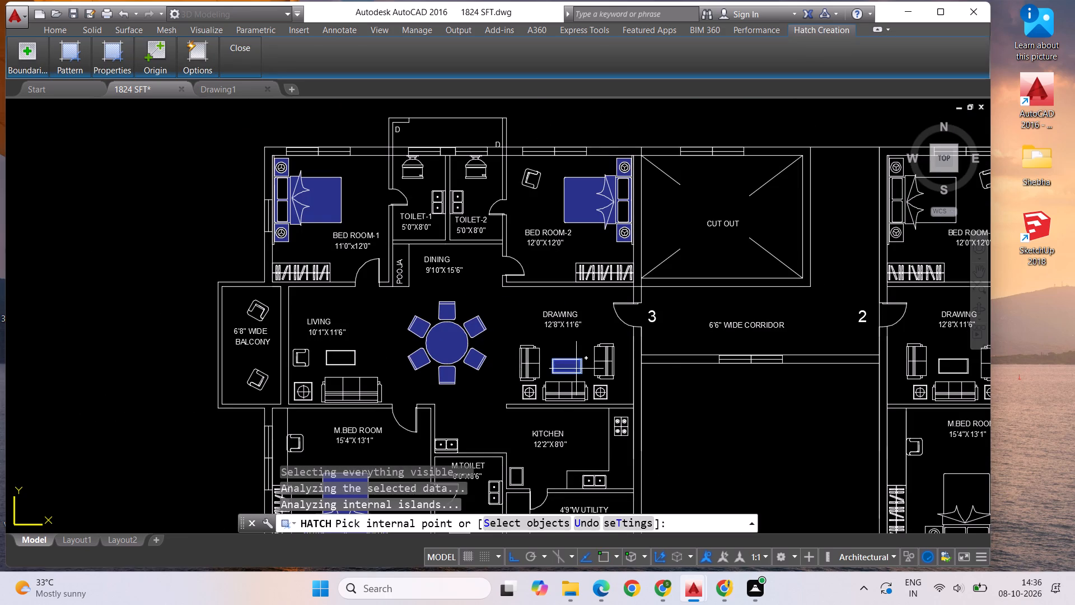
scroll(562, 385, up, 2)
click(561, 385)
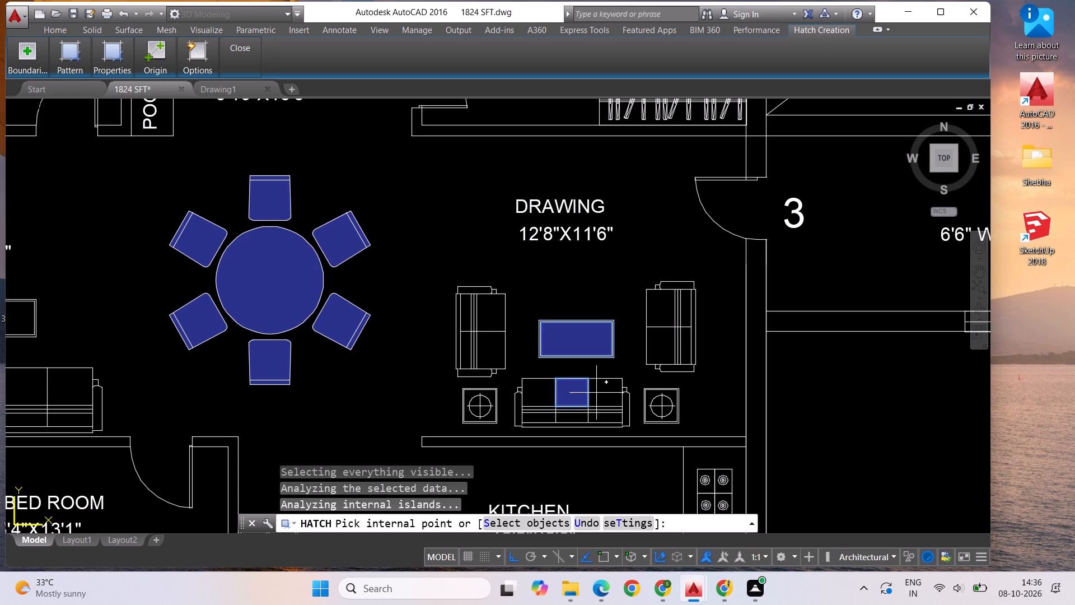
click(596, 393)
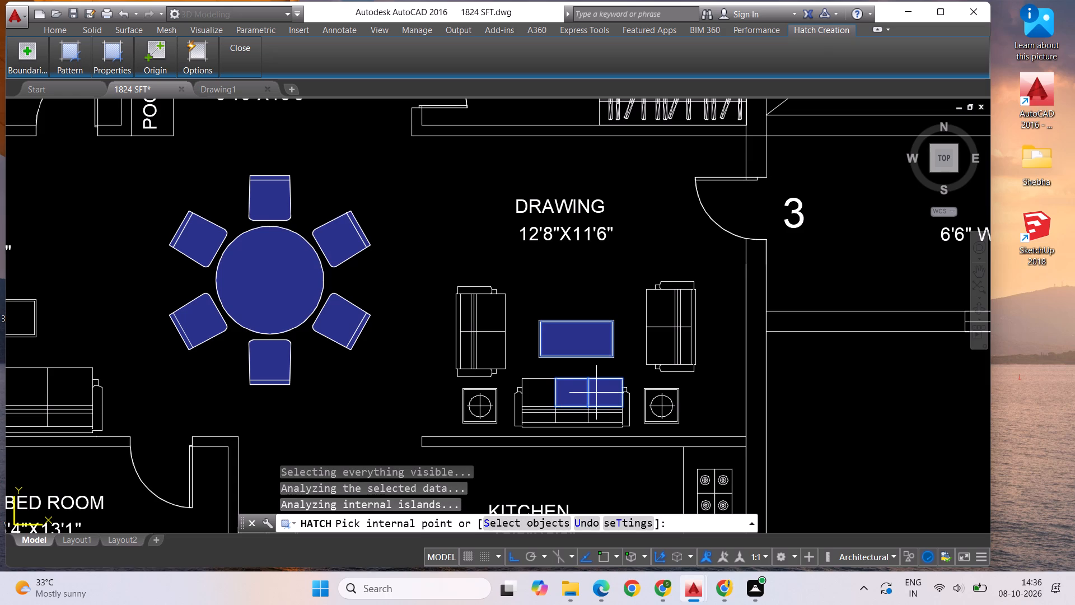
click(537, 389)
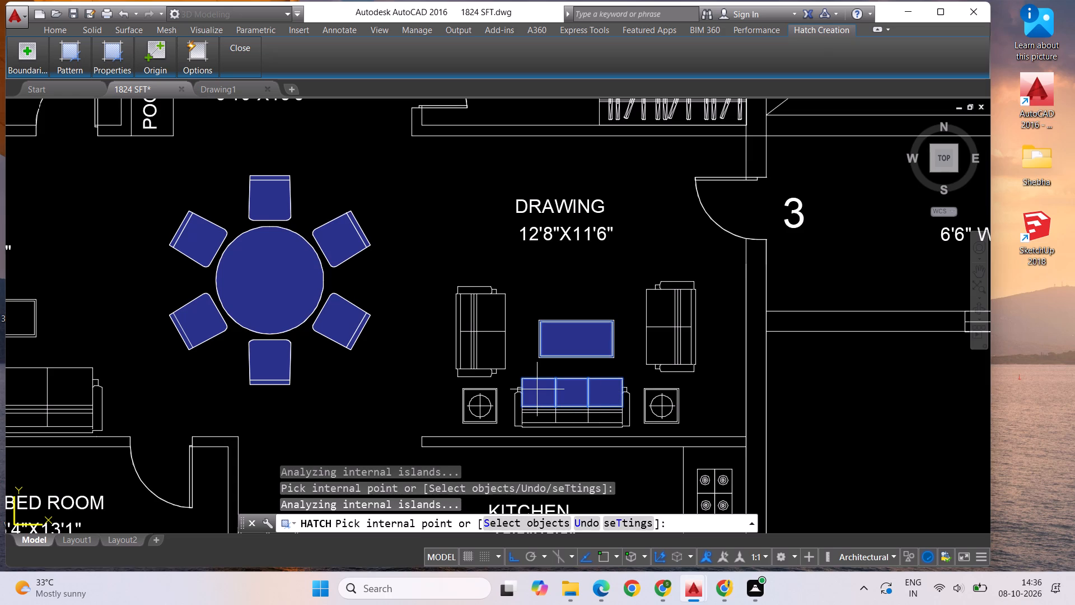
Fill the three-seater sofa's outer frame with armrests, narrow backrest strips, back cushions and small arm corners with the solid blue hatch.
scroll(539, 419, up, 2)
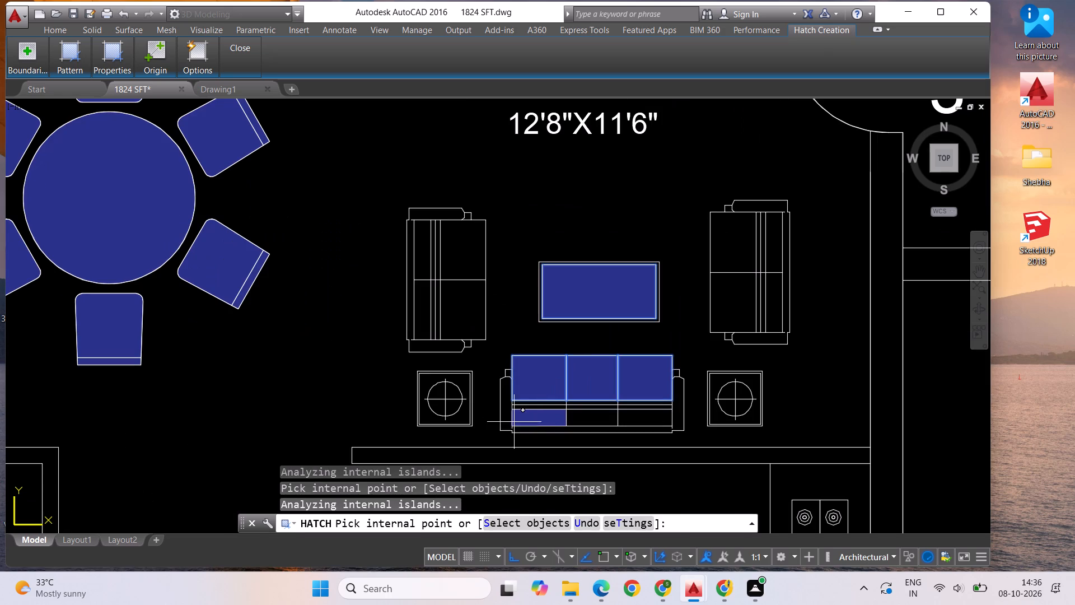
click(506, 404)
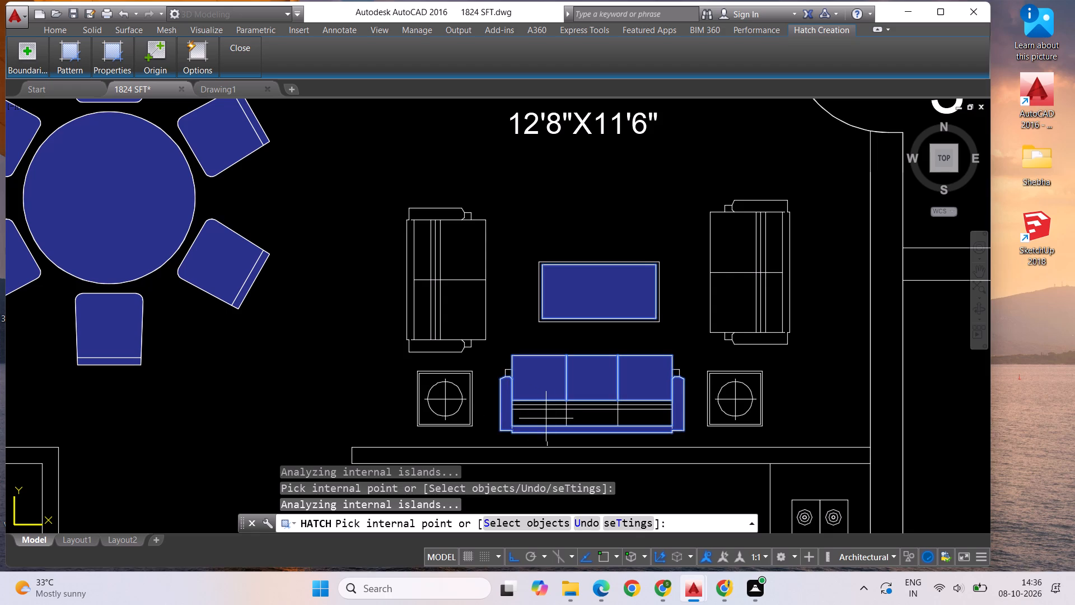
scroll(538, 403, up, 2)
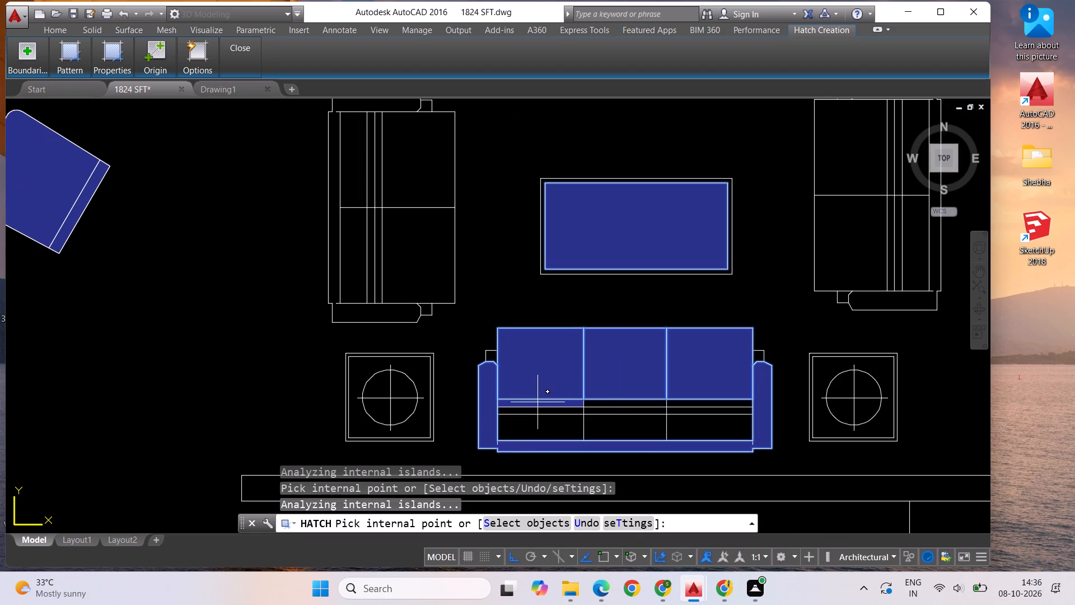
click(537, 402)
click(608, 403)
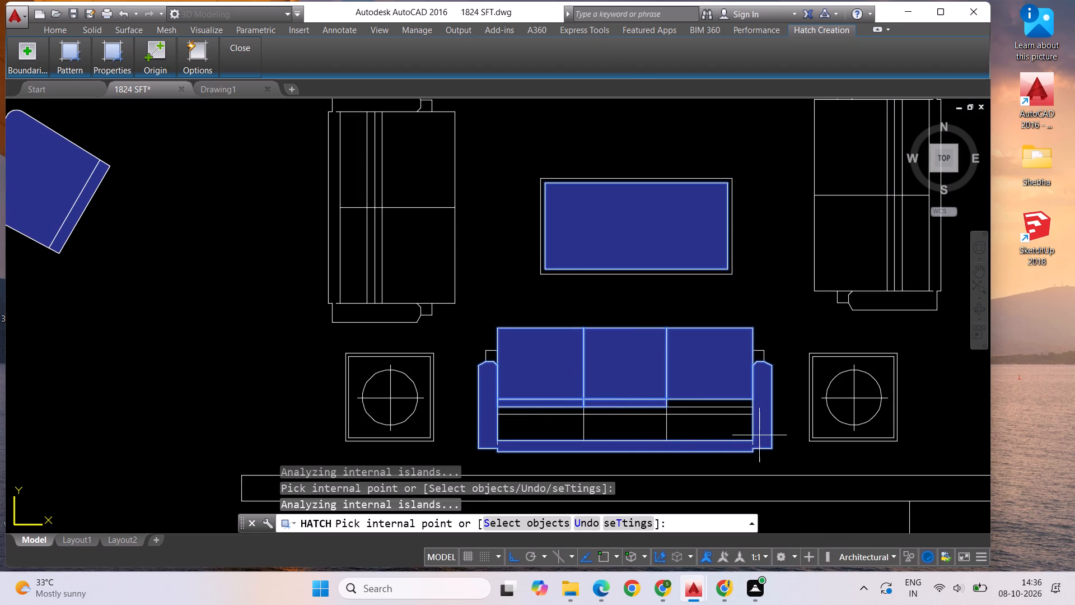
click(701, 403)
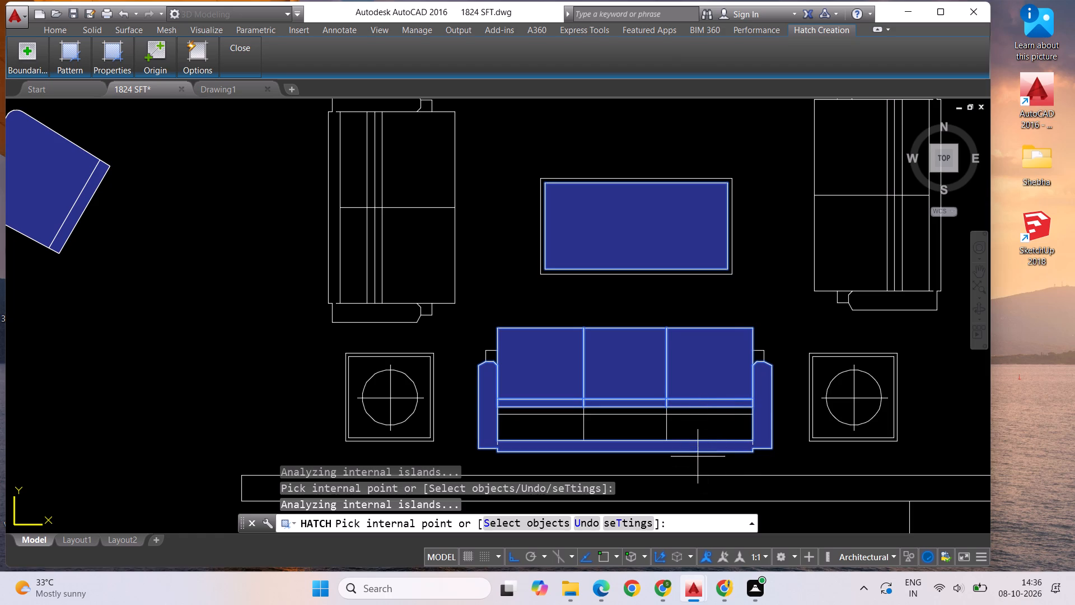
click(698, 412)
click(615, 411)
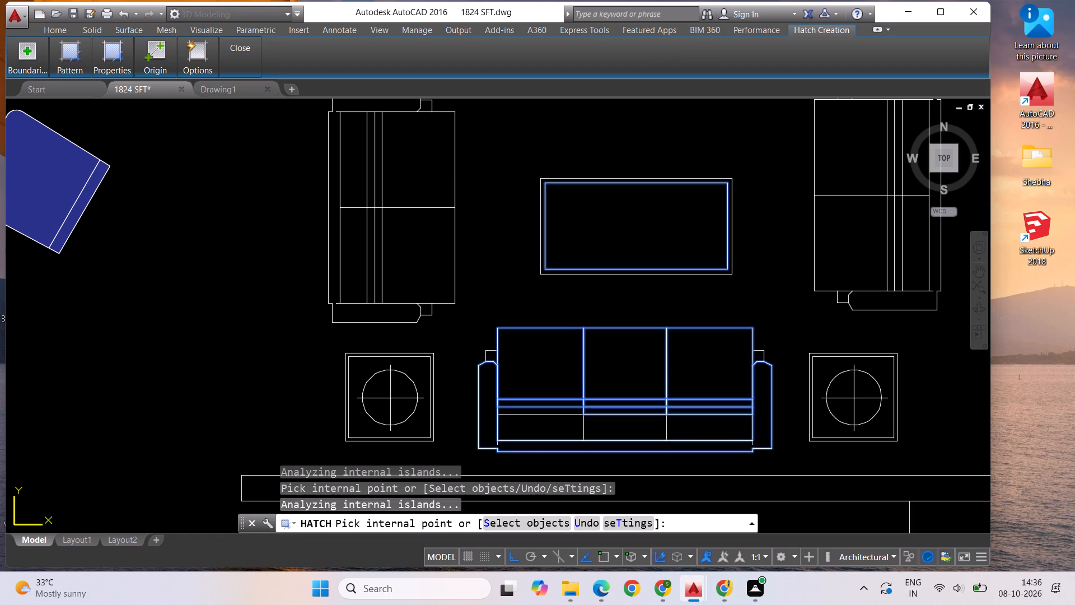
click(554, 413)
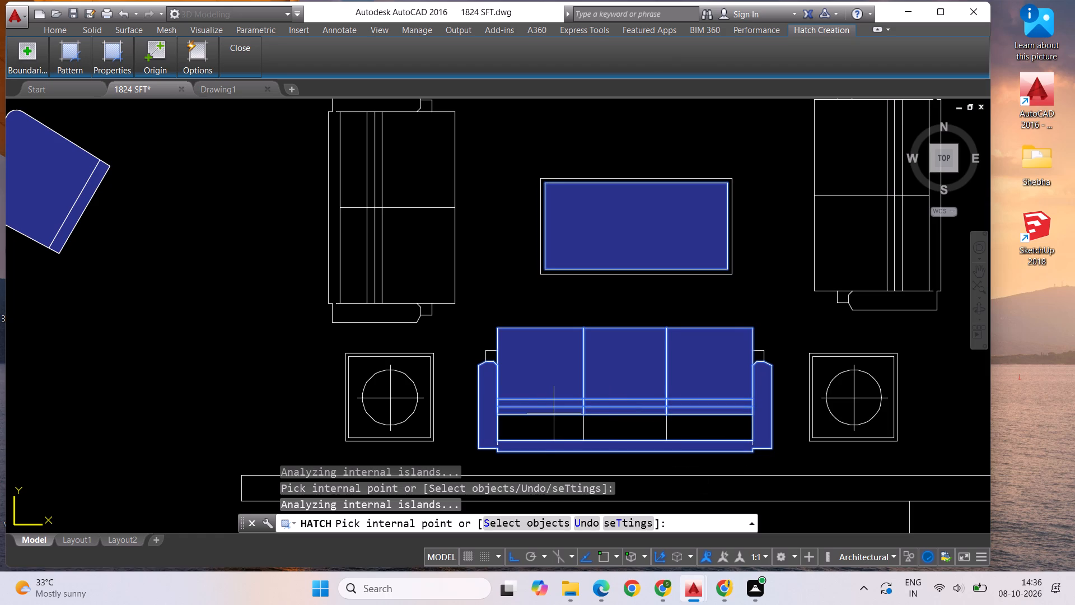
click(560, 434)
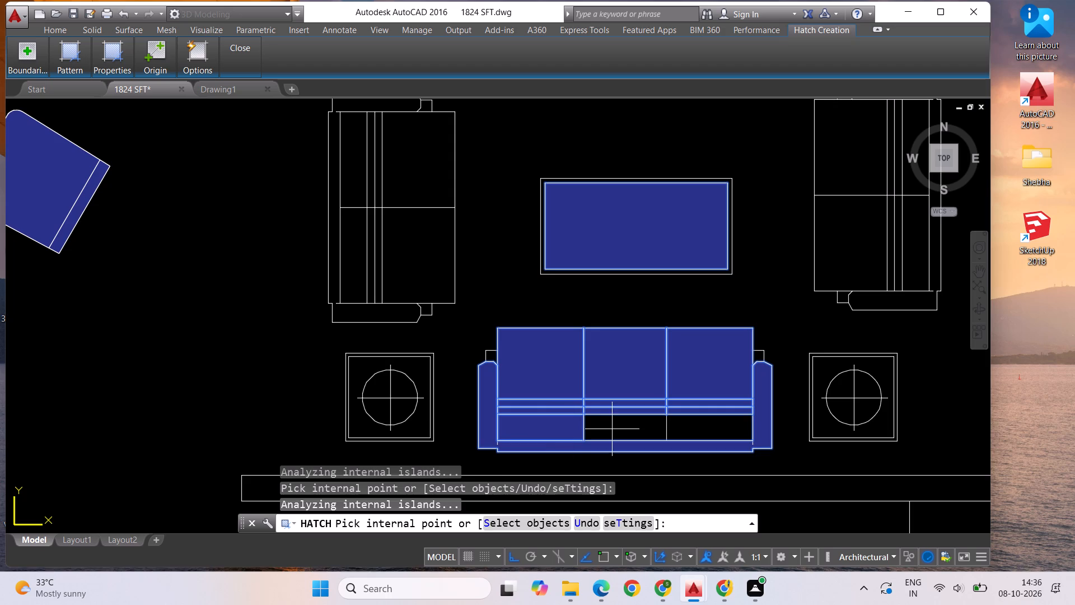
click(612, 429)
click(691, 421)
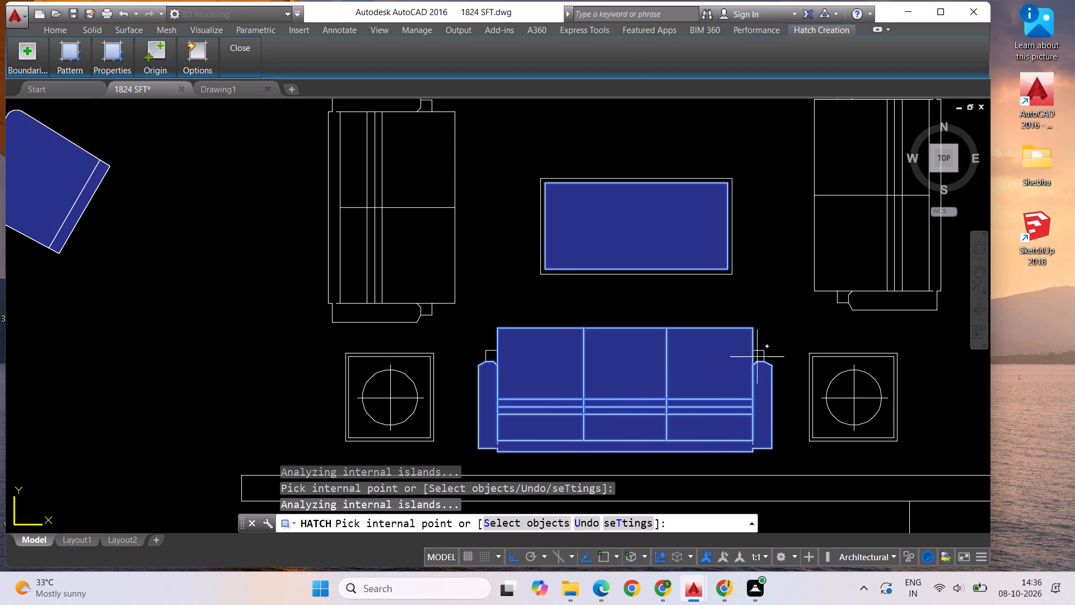
click(757, 355)
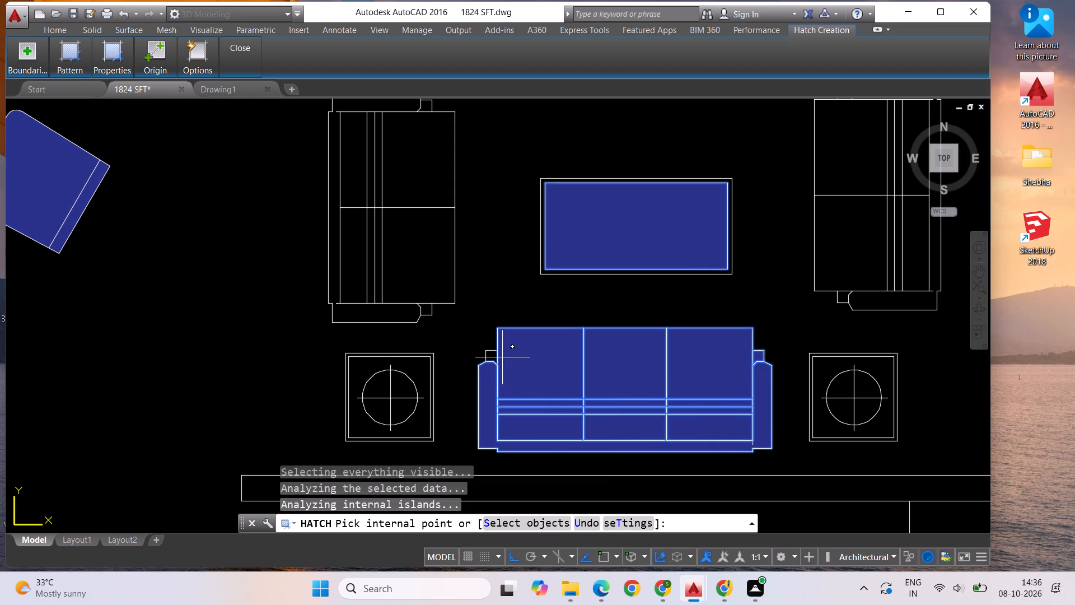
click(493, 356)
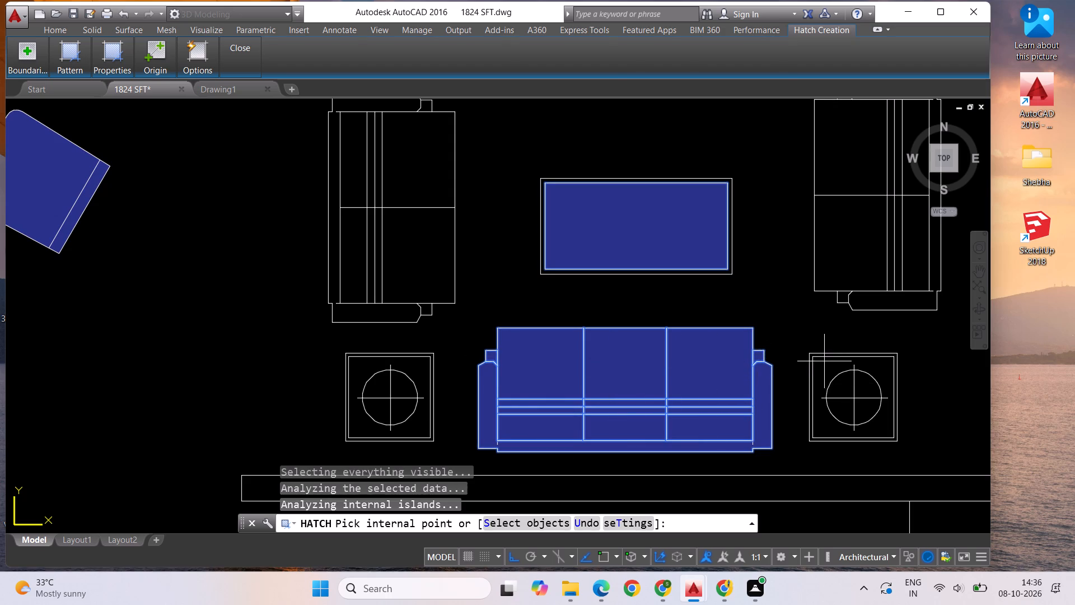
Add the outer border of the Drawing room's east side table to the solid blue hatch.
click(822, 355)
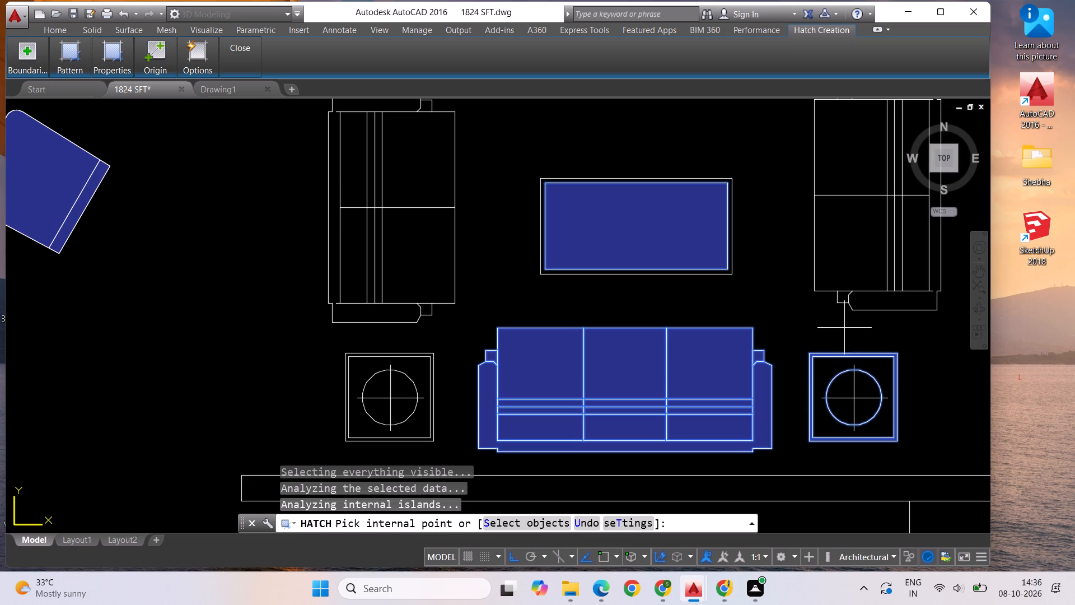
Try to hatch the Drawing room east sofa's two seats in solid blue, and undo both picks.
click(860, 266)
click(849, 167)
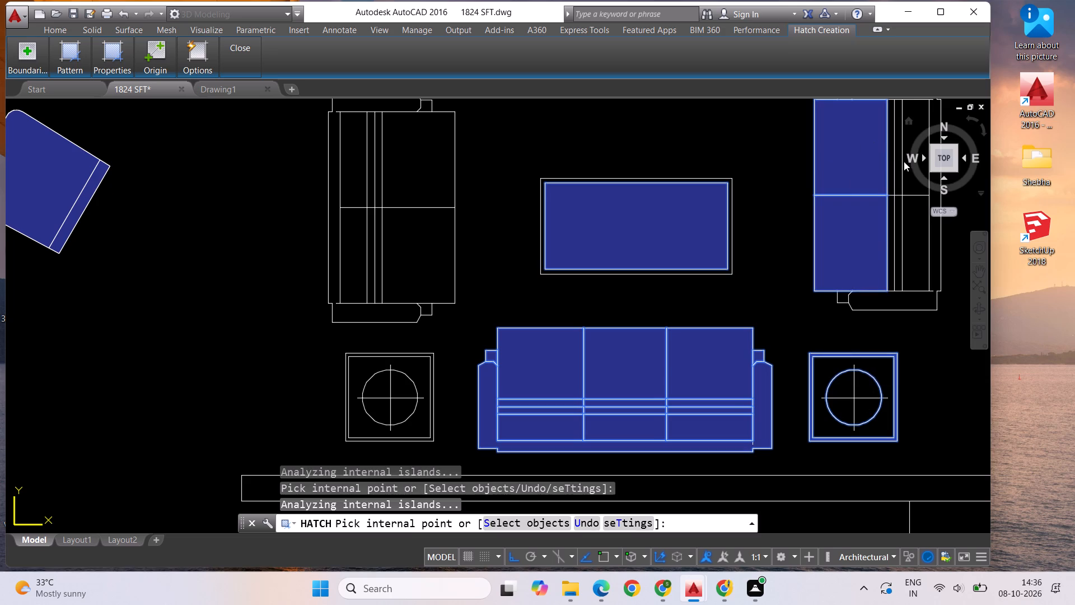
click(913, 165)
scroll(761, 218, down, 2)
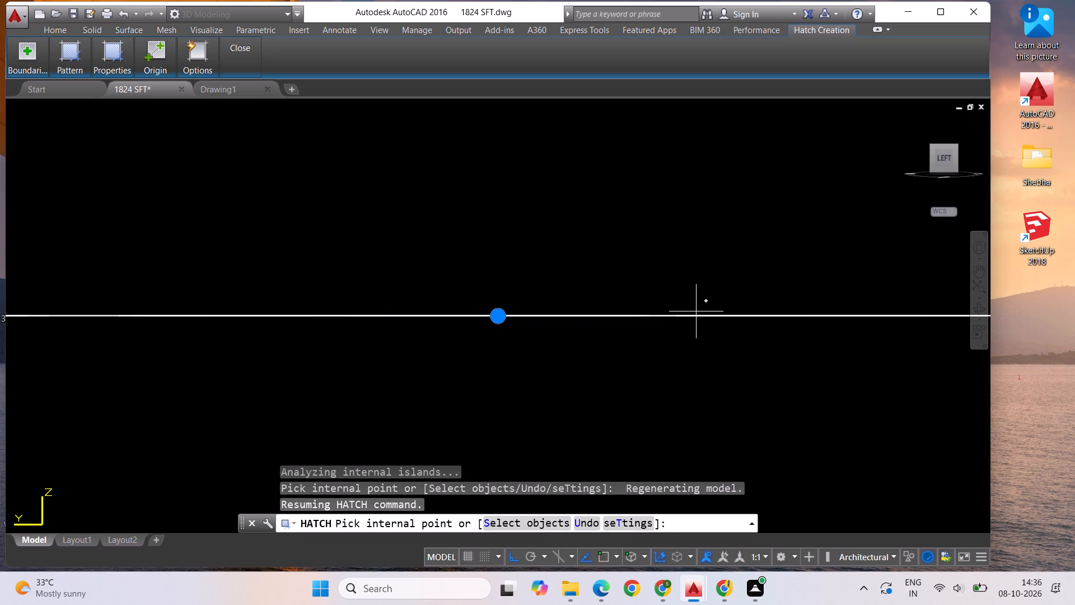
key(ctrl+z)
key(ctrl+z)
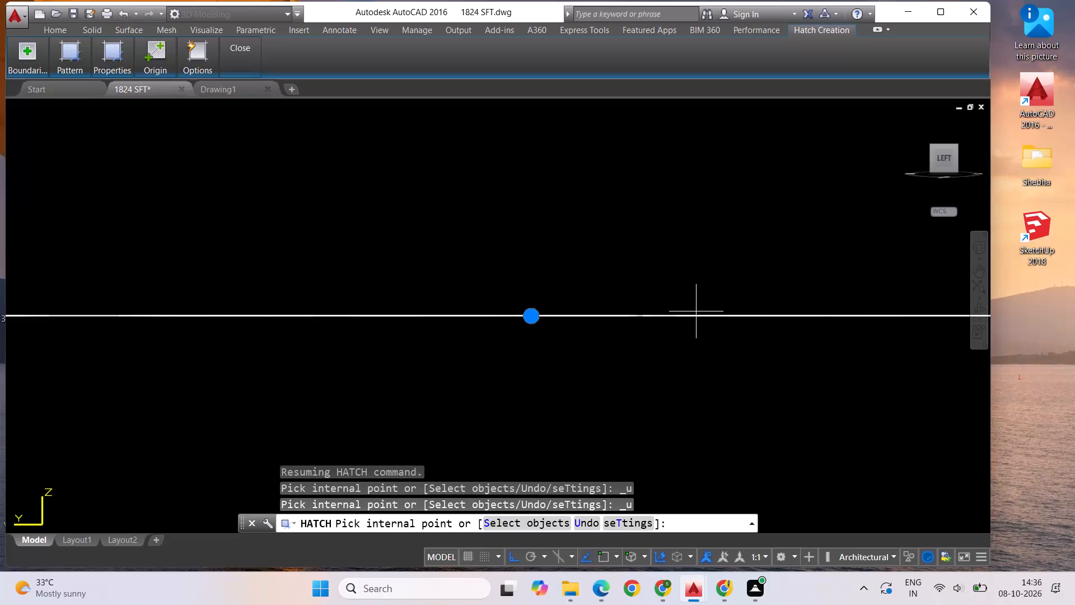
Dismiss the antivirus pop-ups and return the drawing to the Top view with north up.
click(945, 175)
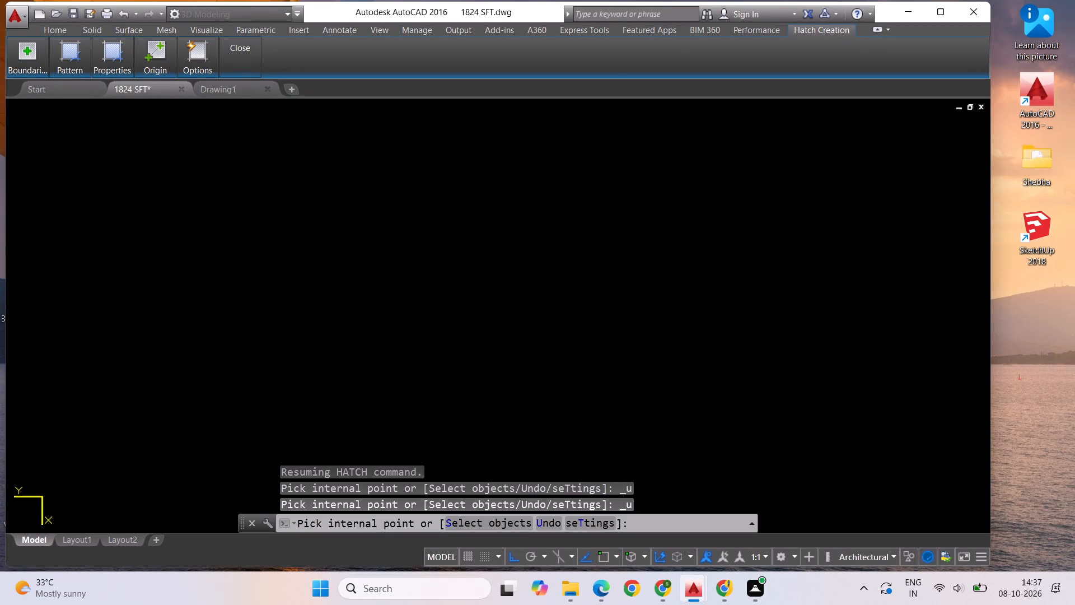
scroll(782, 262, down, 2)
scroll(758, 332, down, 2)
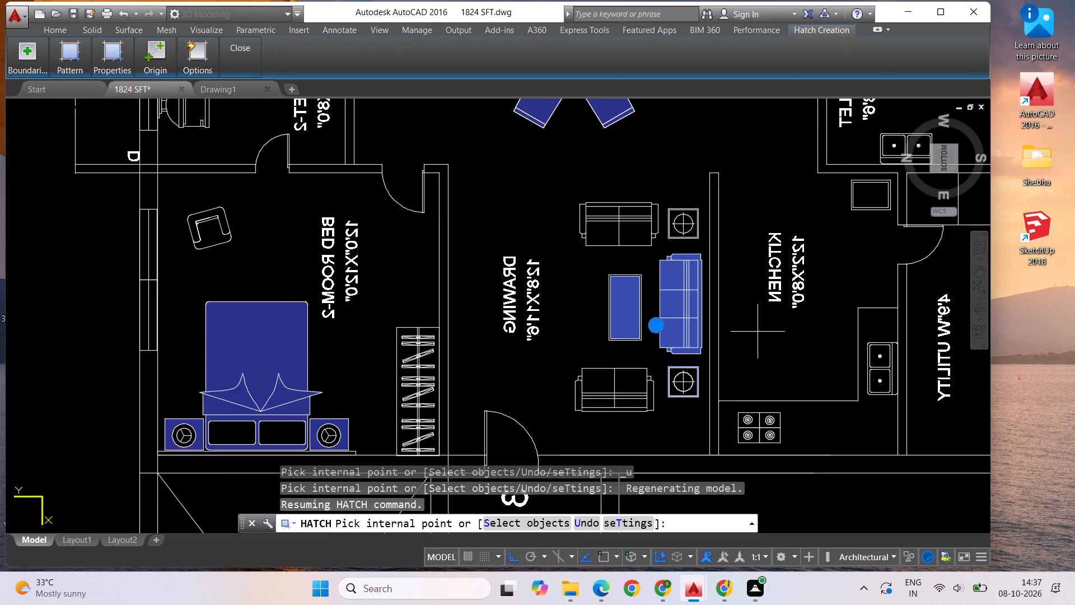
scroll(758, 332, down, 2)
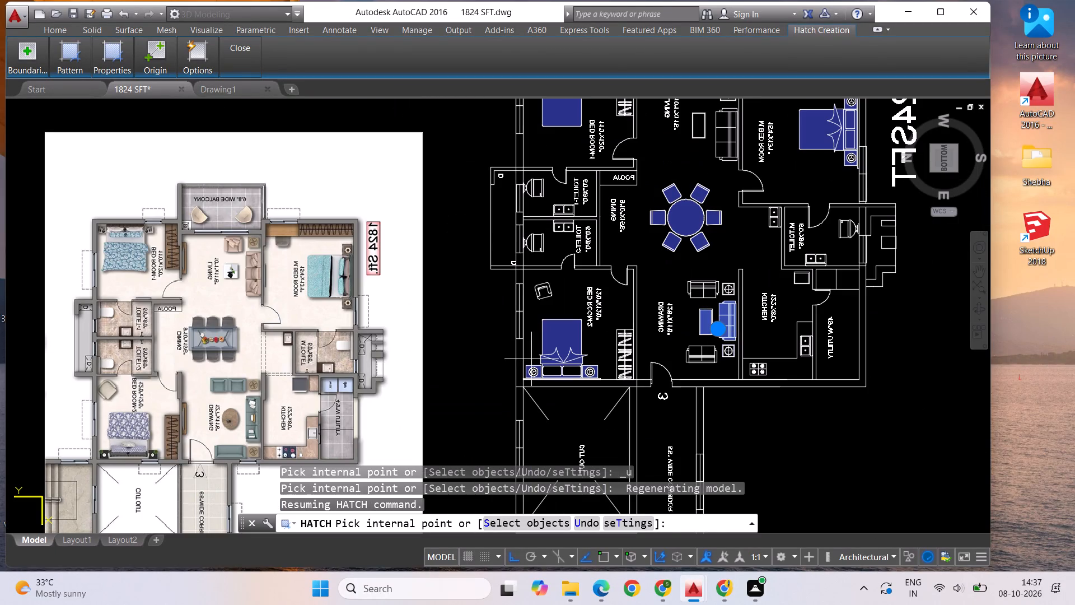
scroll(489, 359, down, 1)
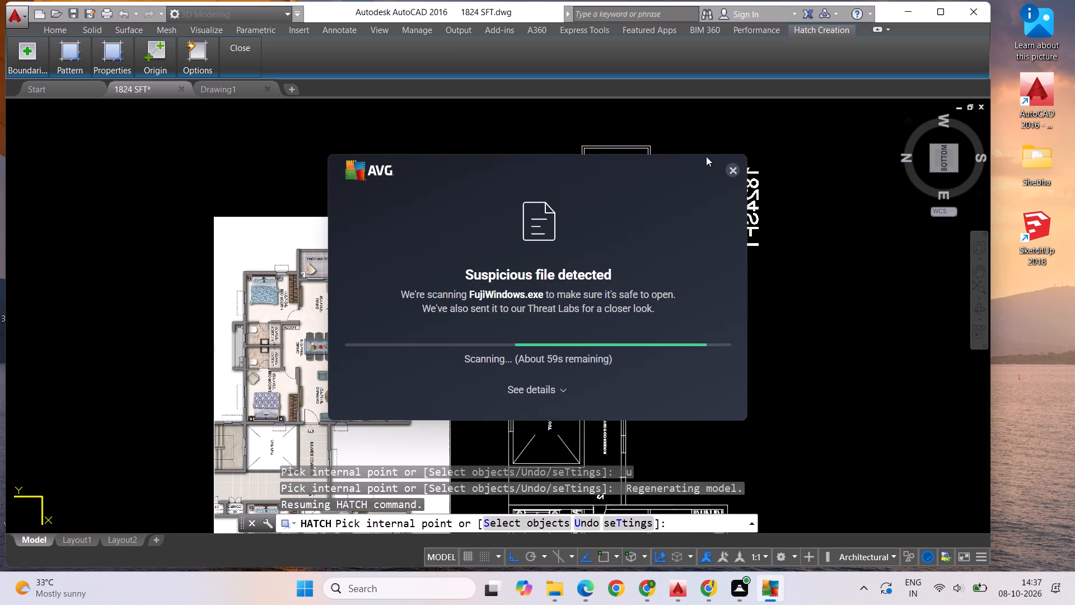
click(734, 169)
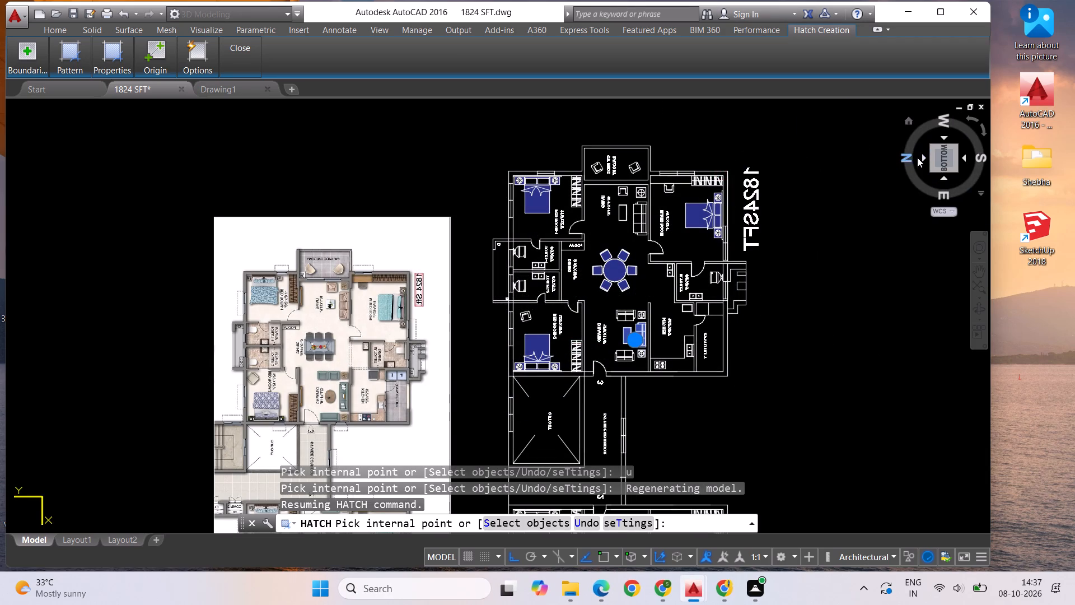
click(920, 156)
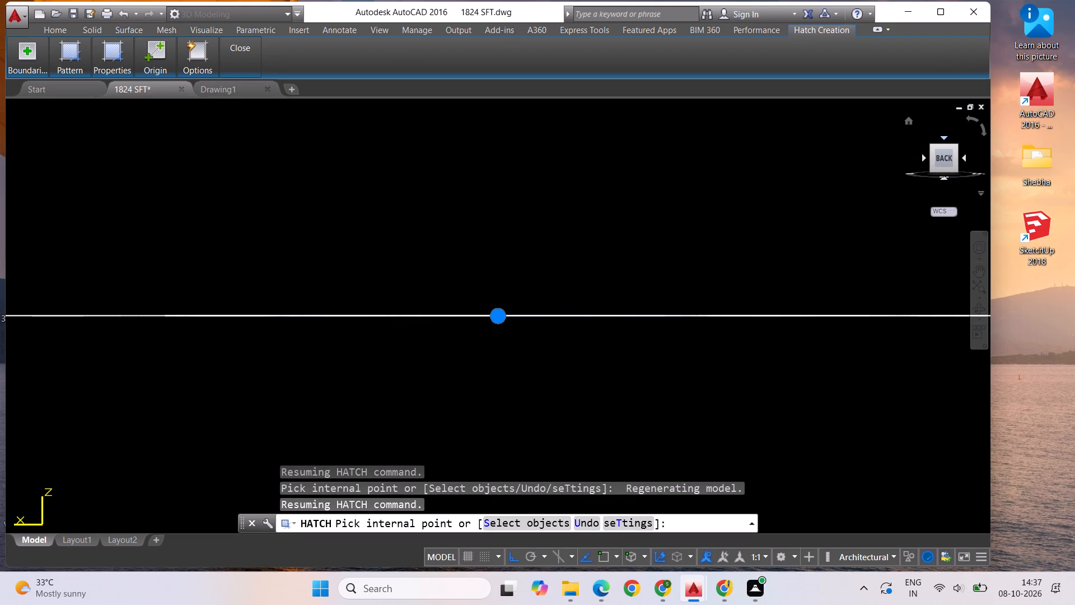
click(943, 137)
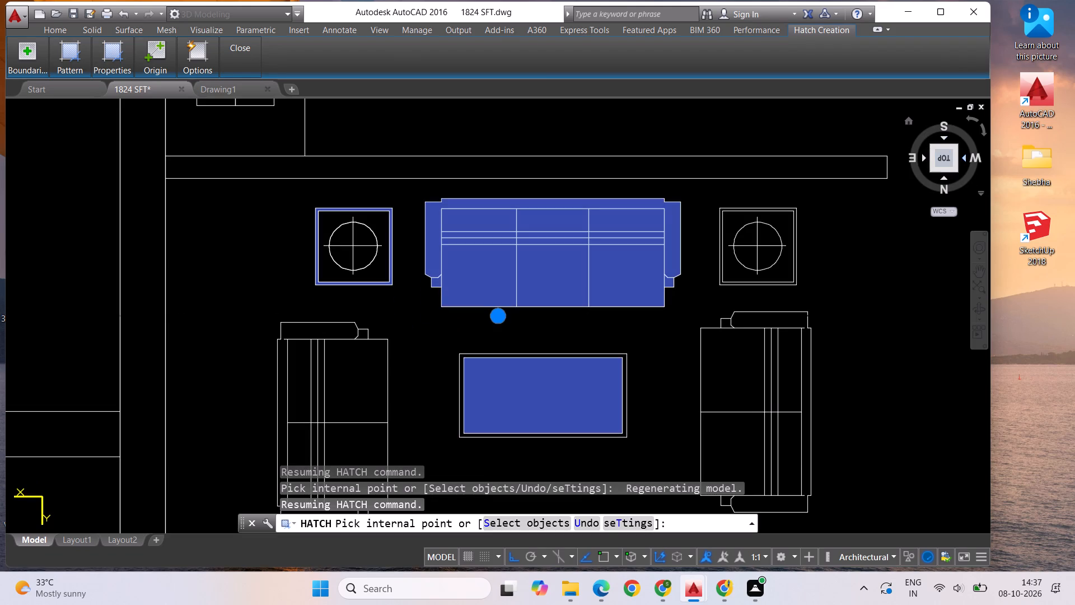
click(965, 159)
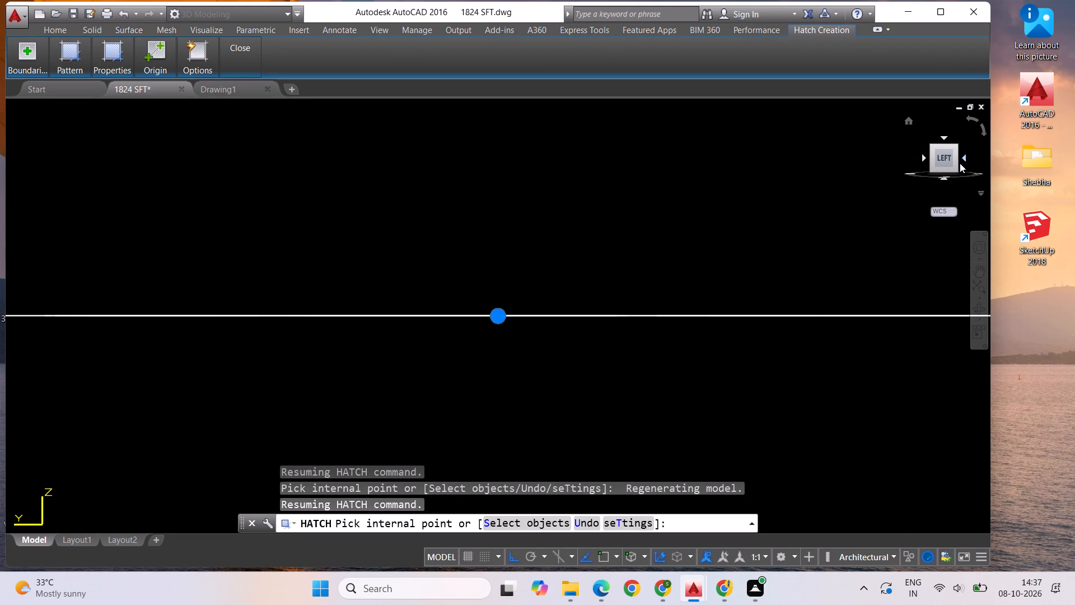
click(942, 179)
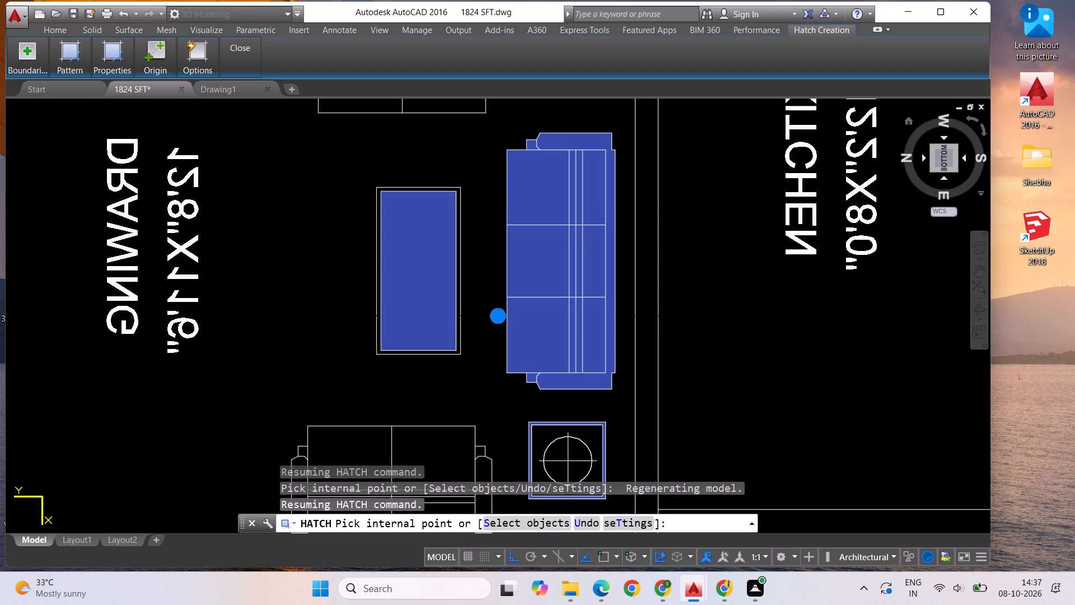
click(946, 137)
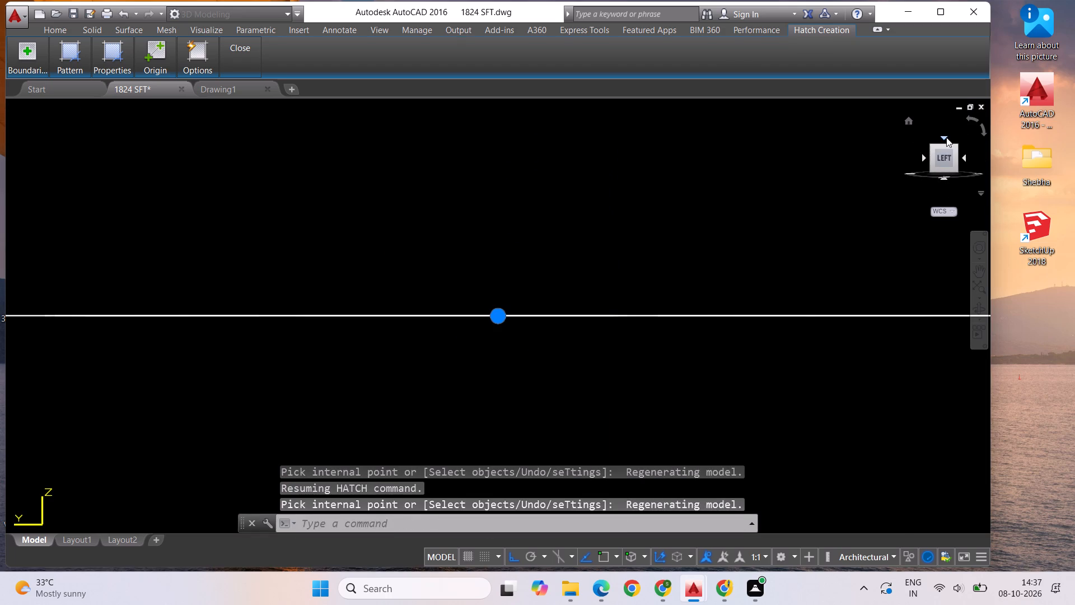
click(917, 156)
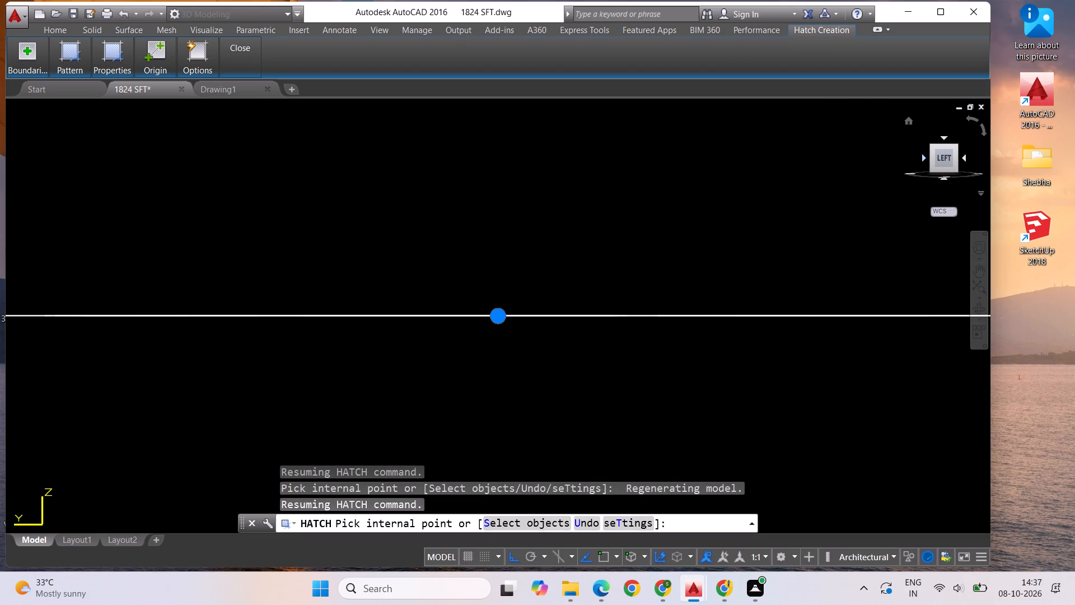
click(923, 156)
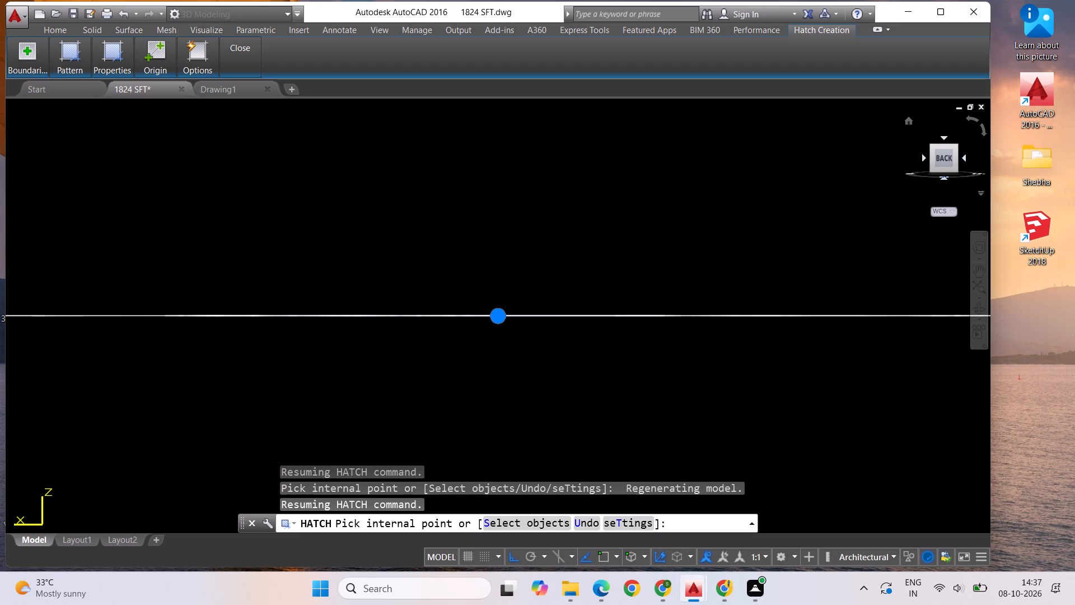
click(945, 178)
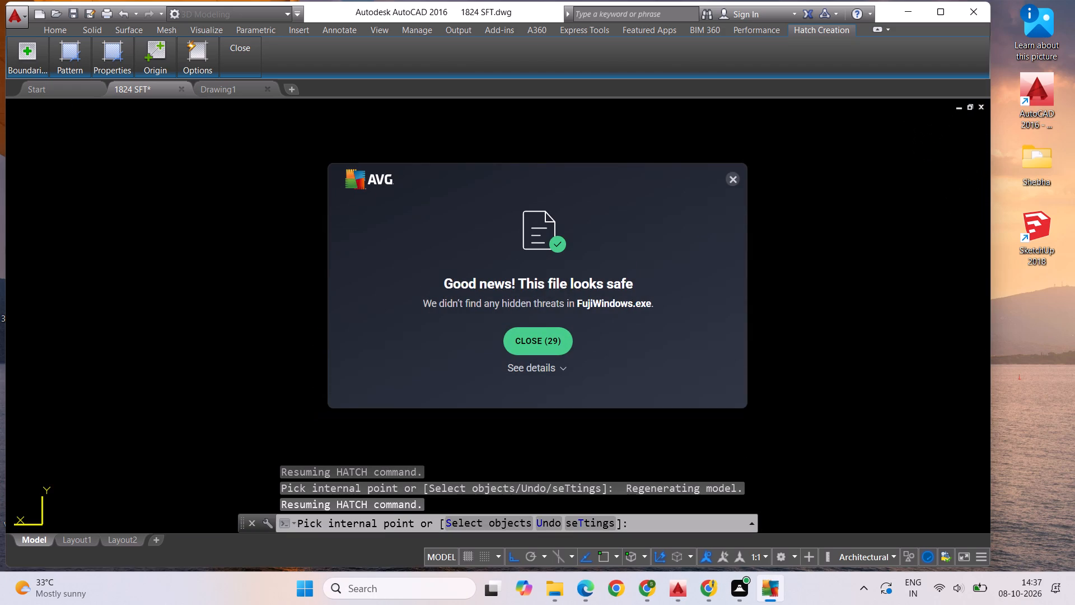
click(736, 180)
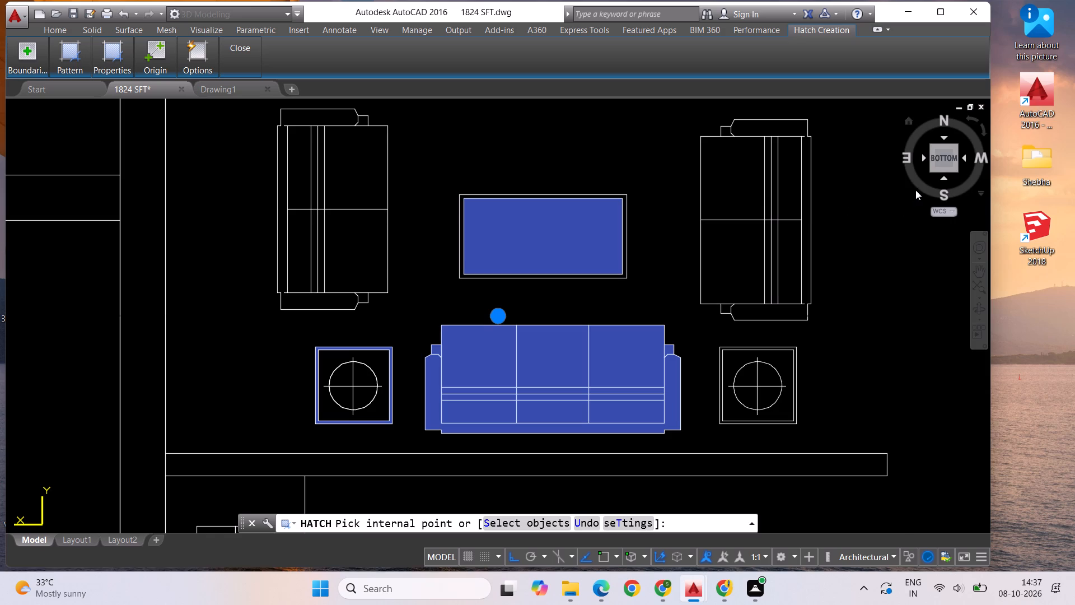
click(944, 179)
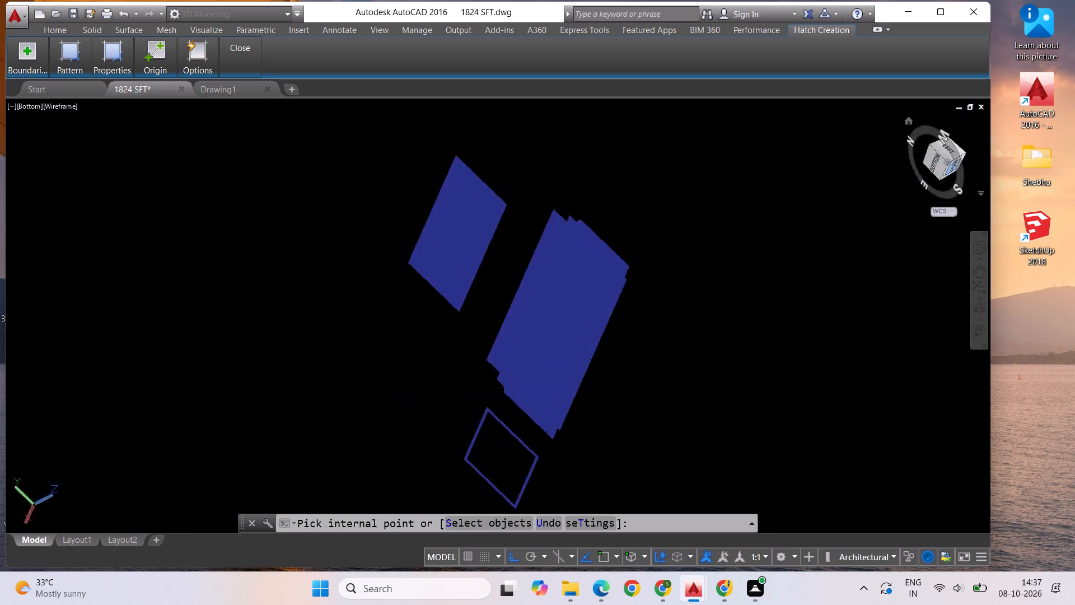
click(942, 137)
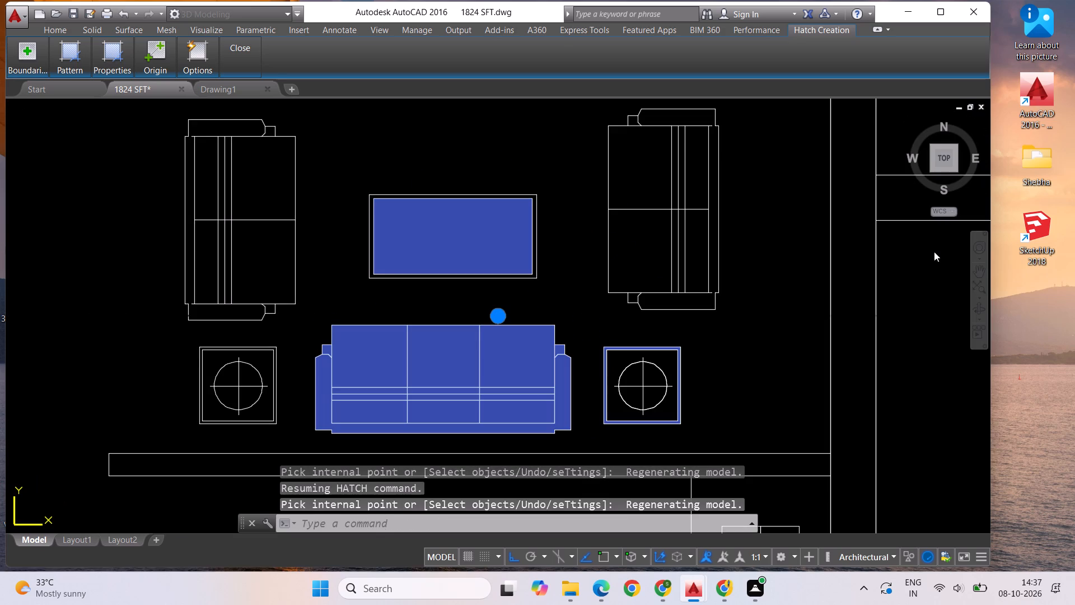
End the running hatch, restart the Hatch command and fill the border of the Drawing room's west side table with solid blue.
scroll(726, 331, down, 1)
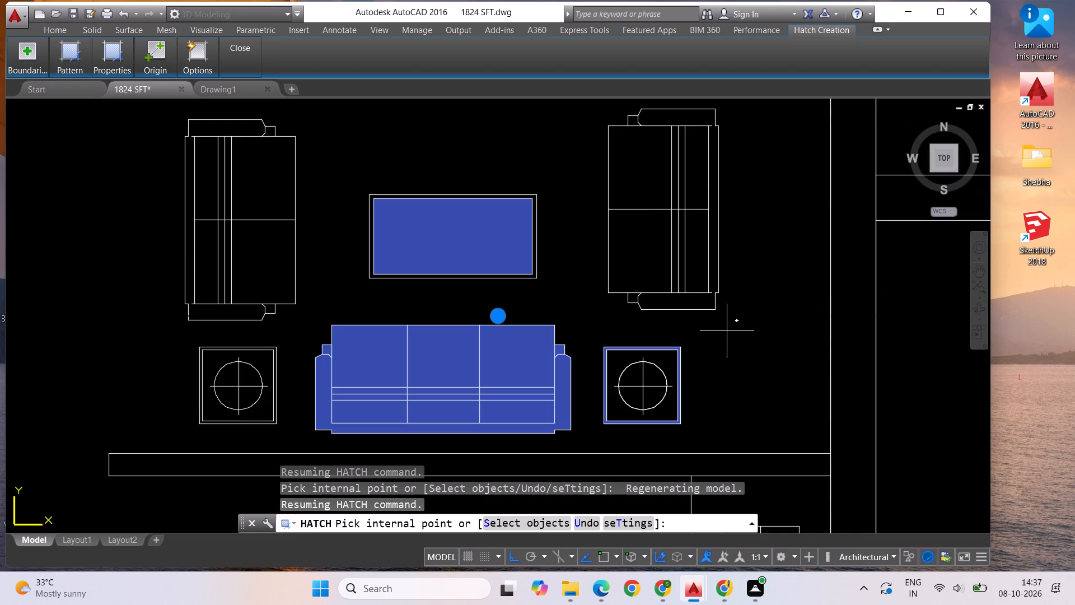
scroll(726, 331, down, 1)
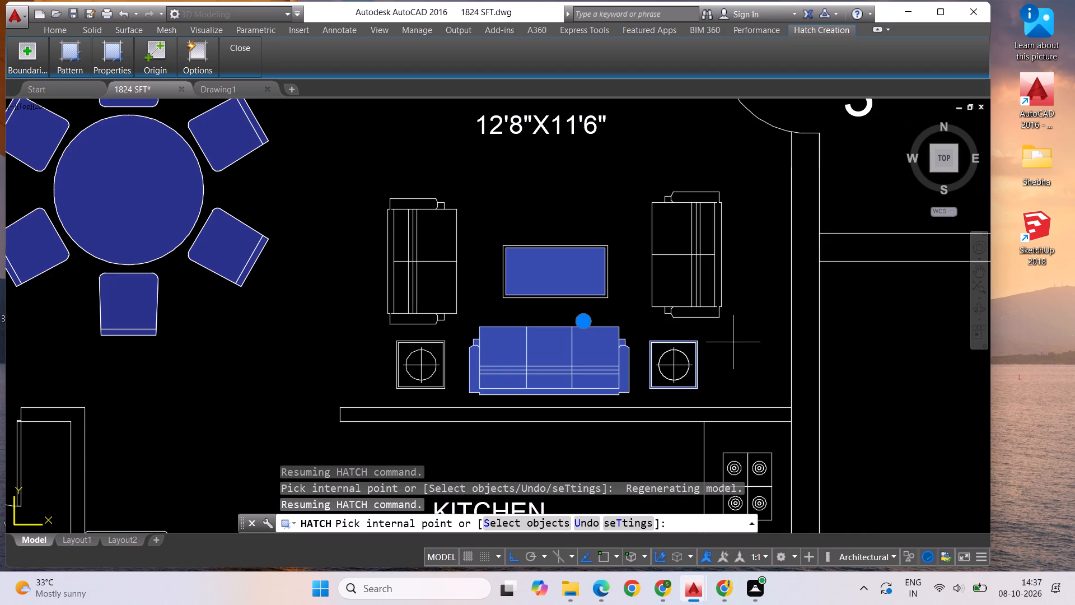
key(Escape)
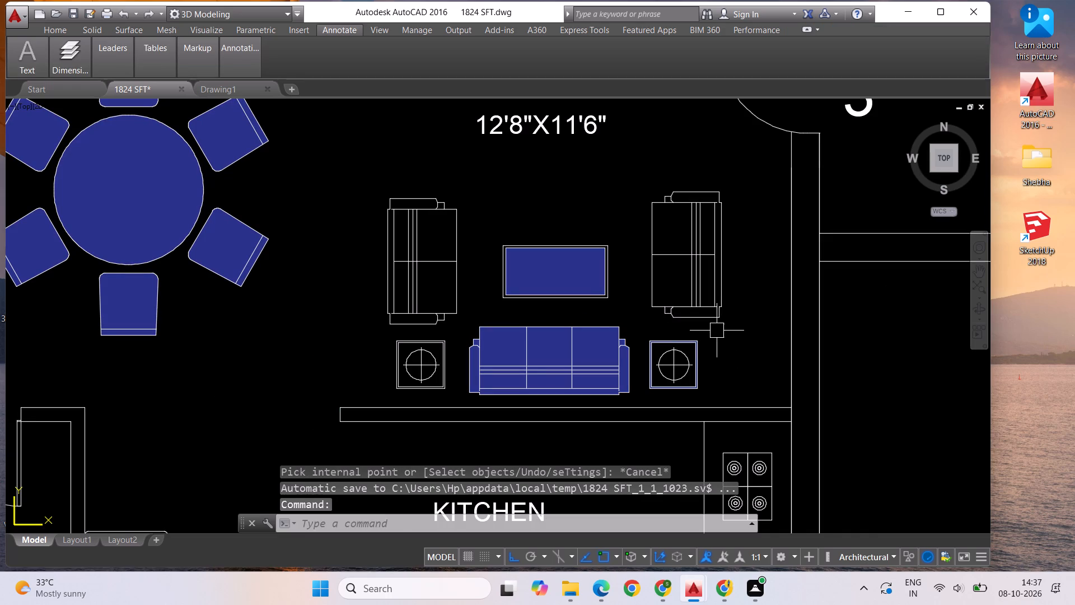
scroll(806, 319, down, 1)
scroll(572, 350, up, 1)
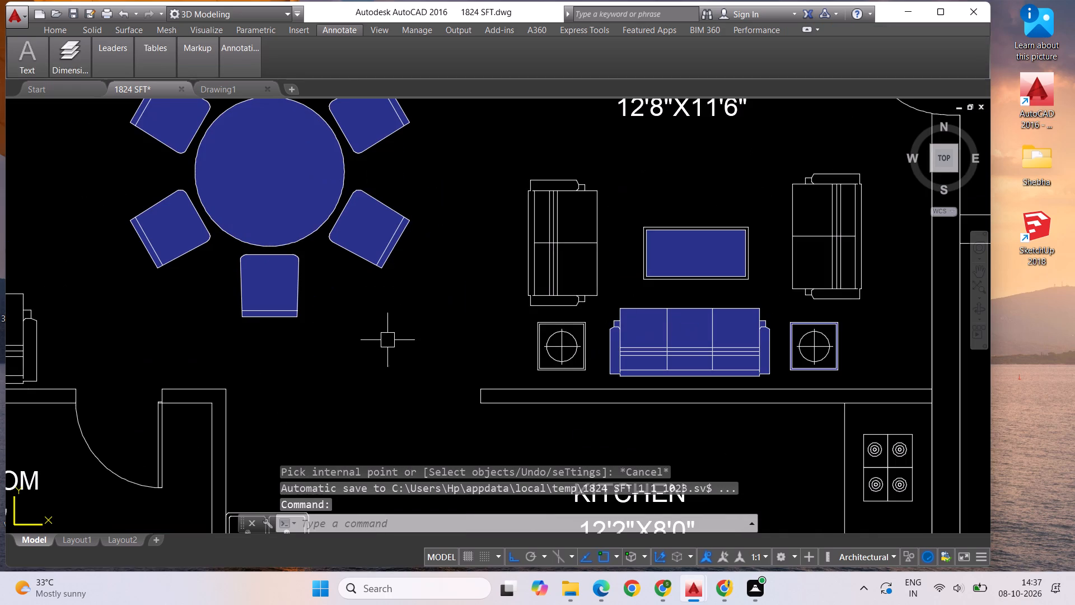
key(Escape)
text(HATCH)
key(Return)
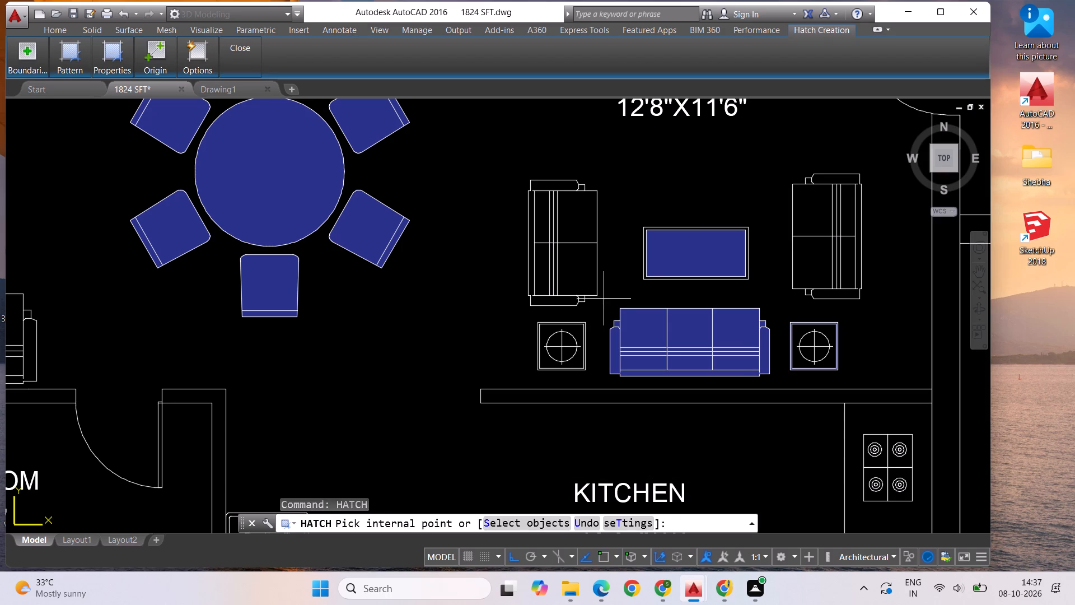
scroll(537, 328, up, 2)
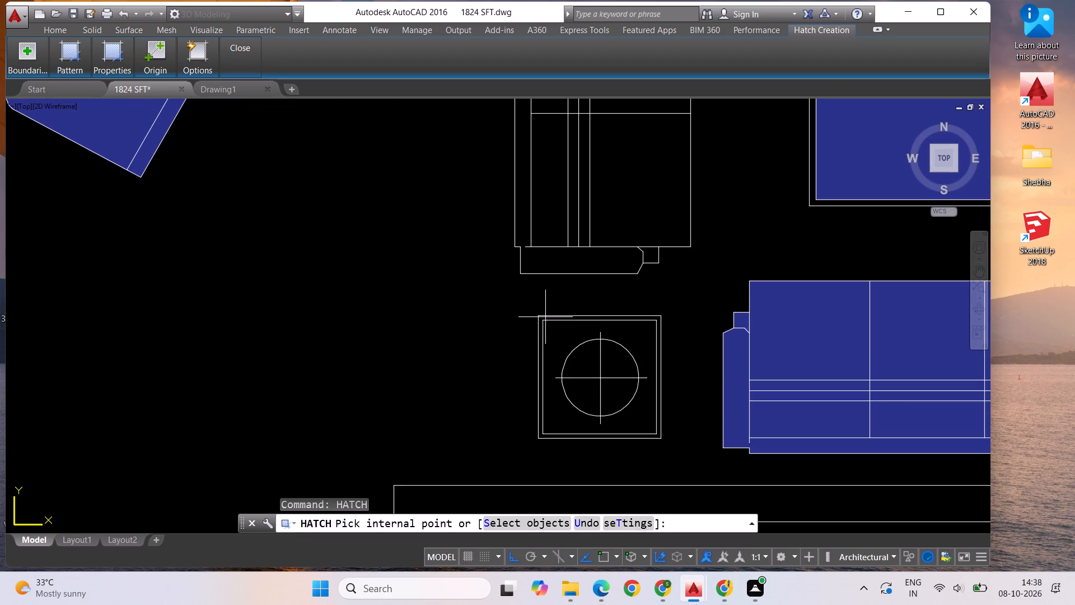
click(546, 319)
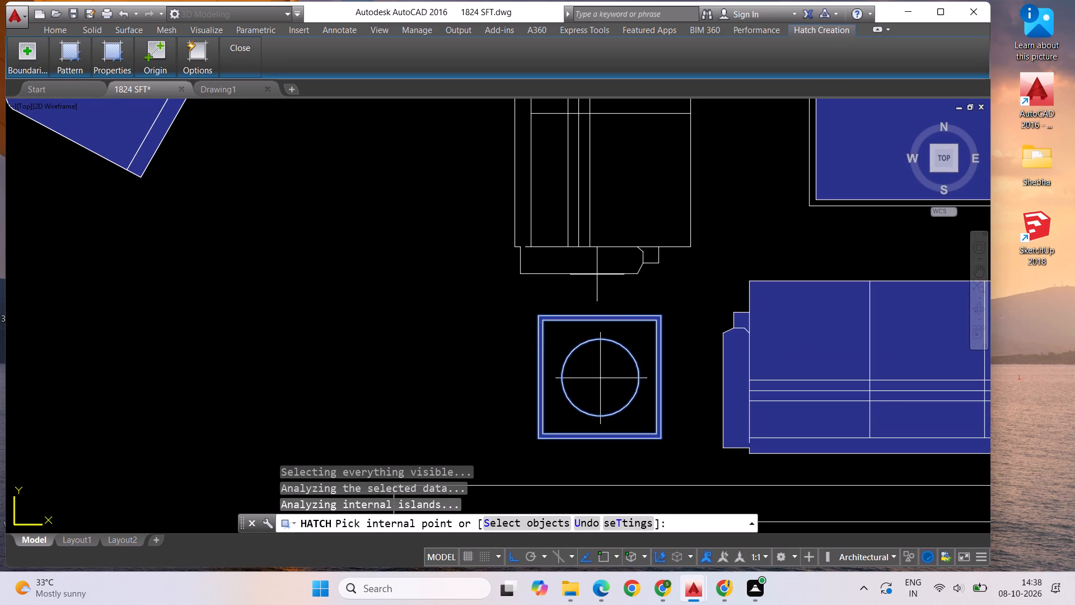
Fill the Drawing room's west two-seater sofa with solid blue, covering its outer frame, two seats, back cushions and narrow backrest strips.
click(587, 267)
scroll(596, 296, down, 2)
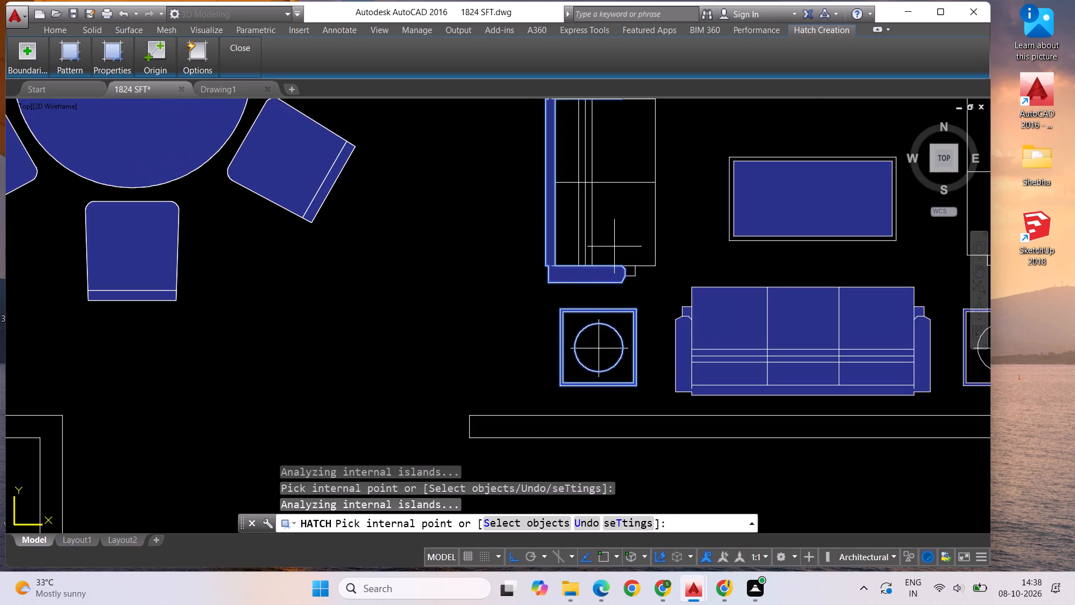
click(610, 236)
click(618, 164)
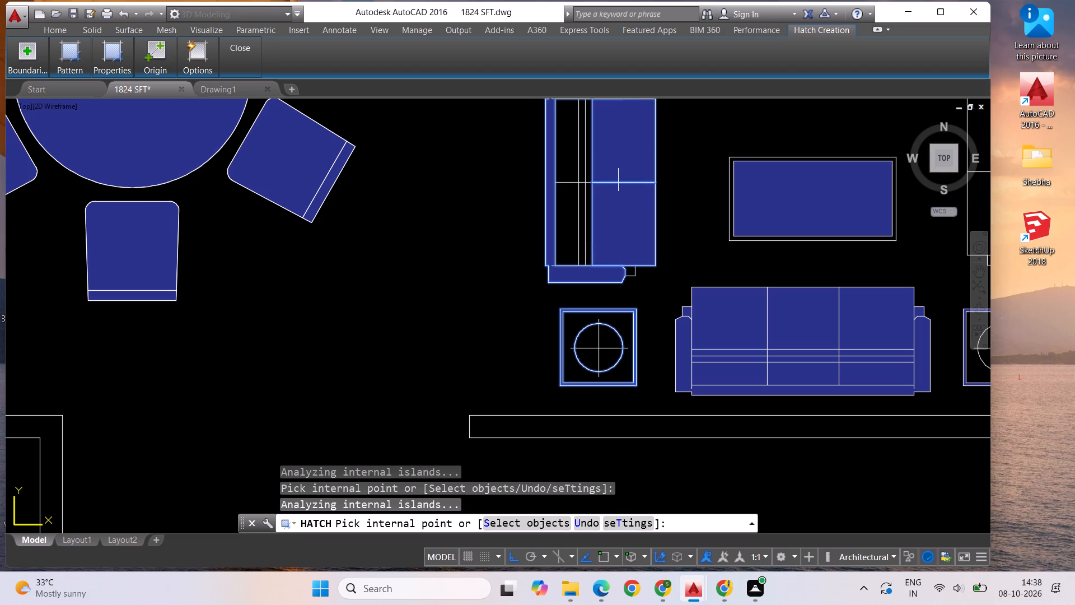
click(565, 160)
click(572, 218)
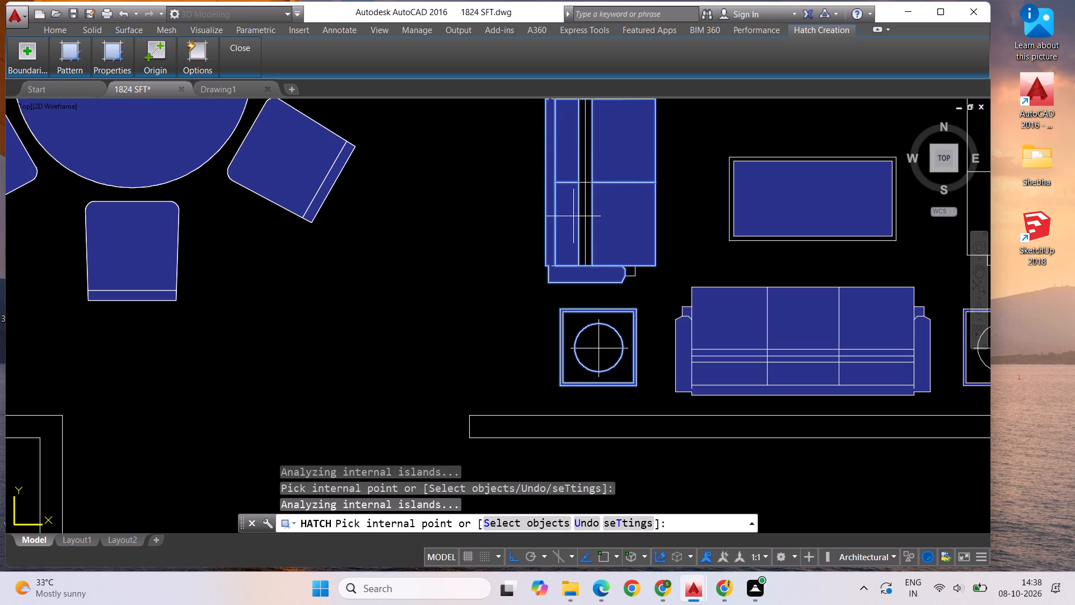
click(583, 215)
click(587, 215)
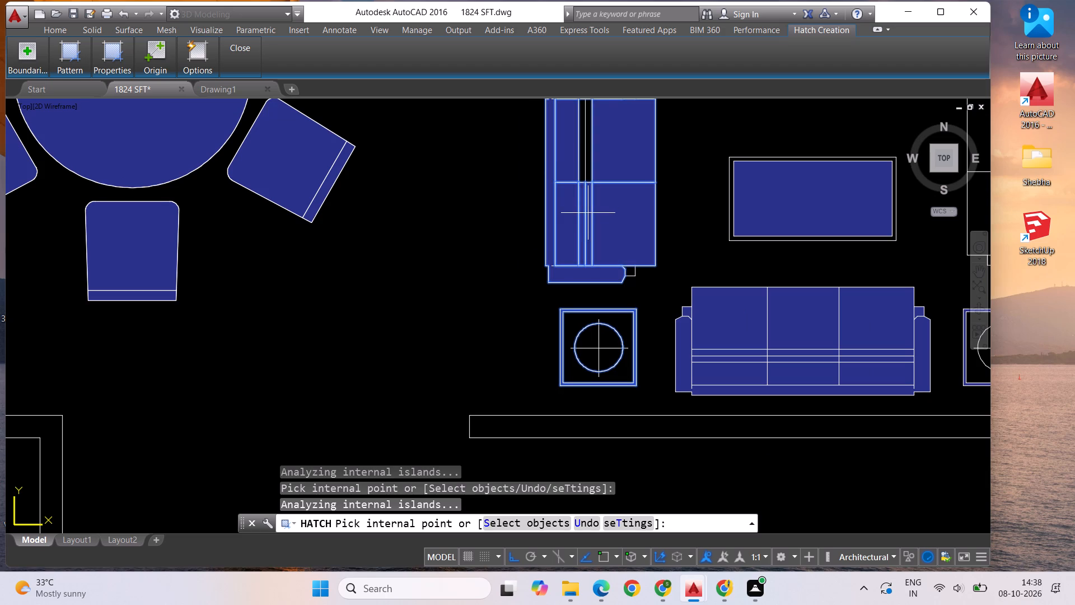
click(589, 168)
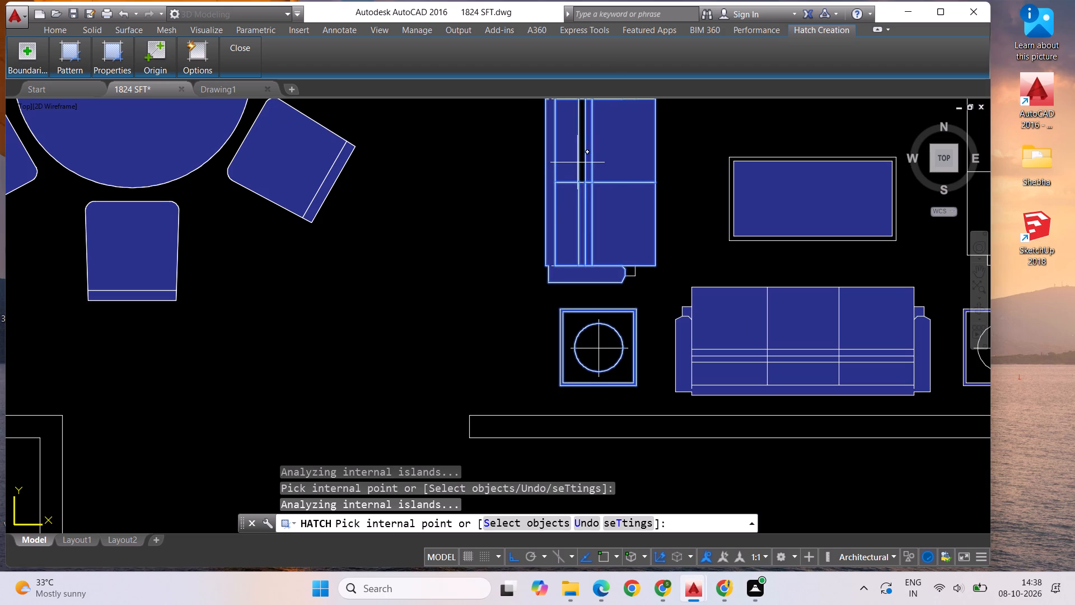
click(582, 162)
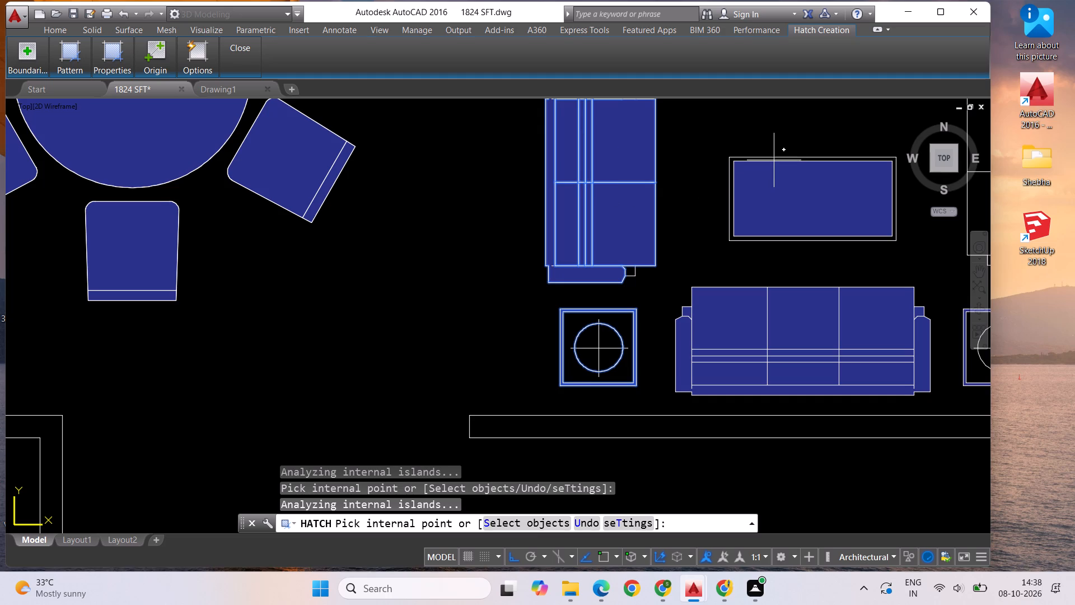
Add the outer border of the Drawing room's centre table to the solid blue hatch.
click(778, 160)
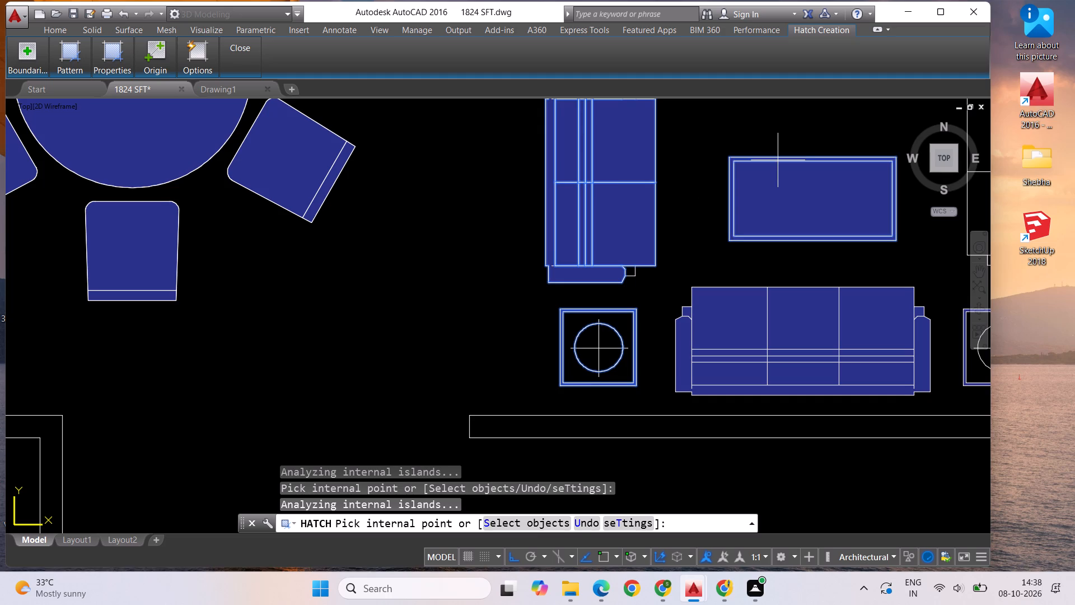
scroll(579, 288, down, 3)
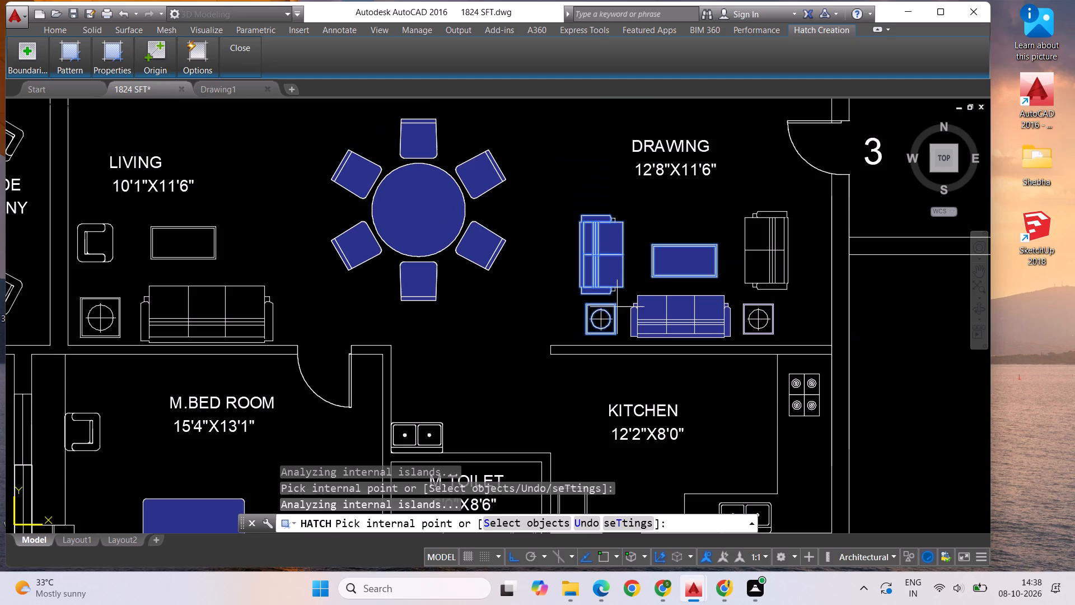
Fill the two seats, outer frame and small arm-end pieces of the Drawing room's east two-seater sofa with solid blue hatch.
click(758, 232)
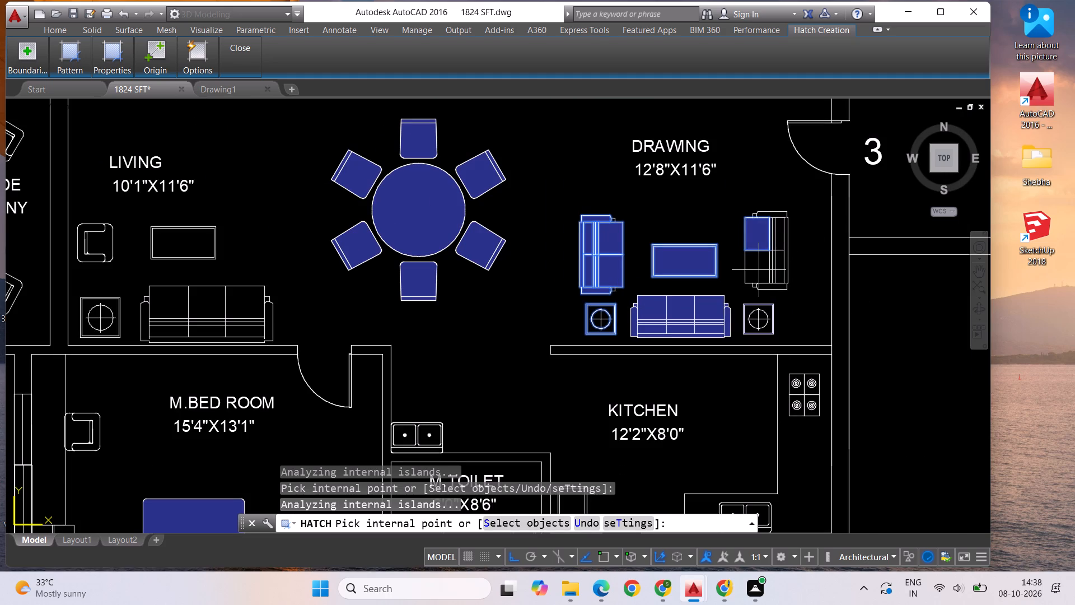
click(759, 270)
click(773, 289)
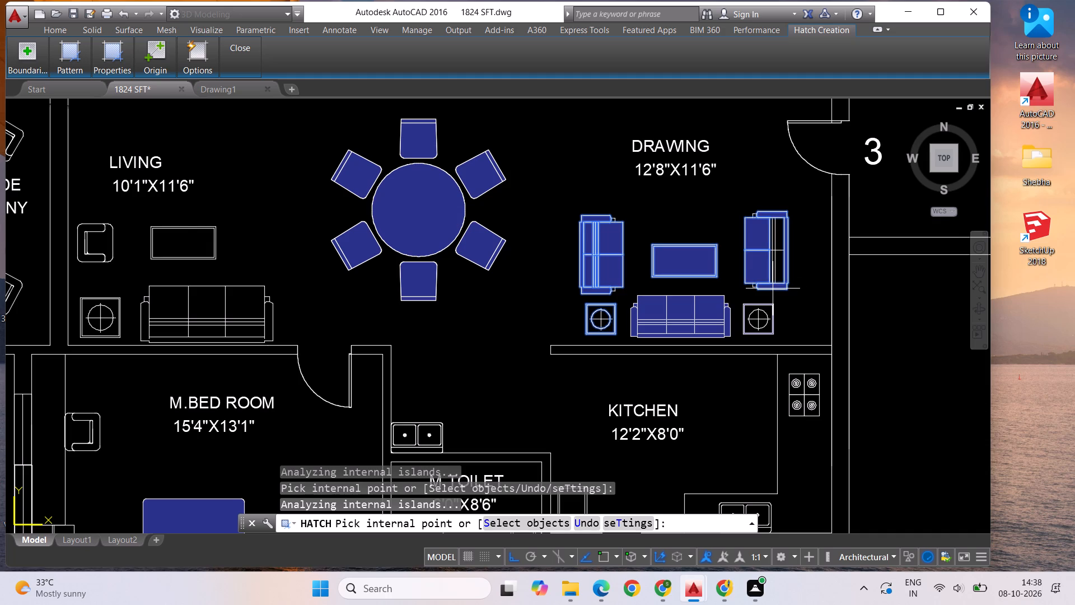
scroll(773, 288, up, 5)
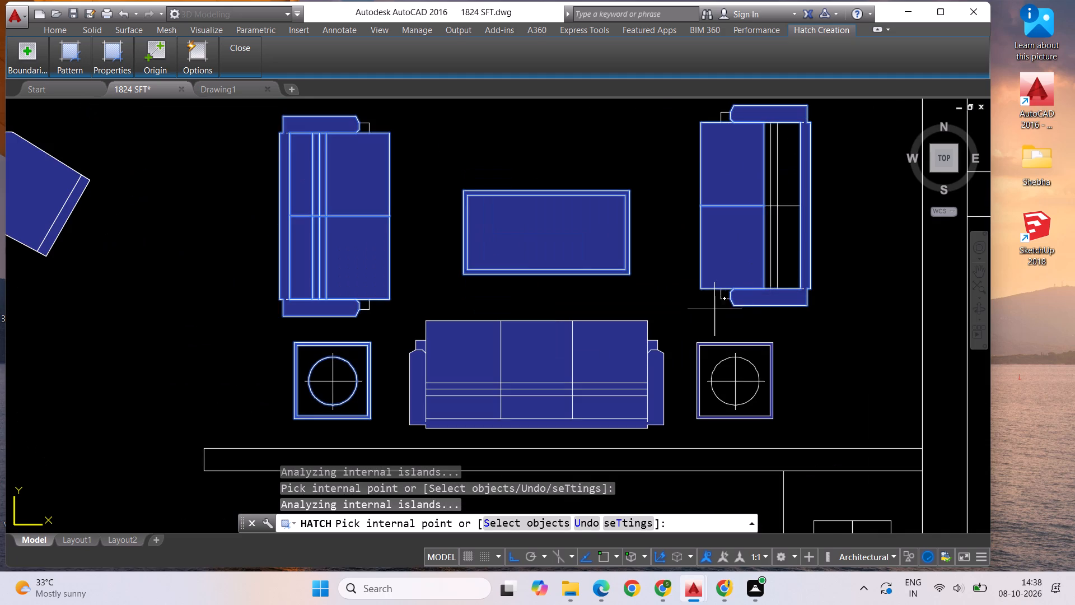
click(725, 292)
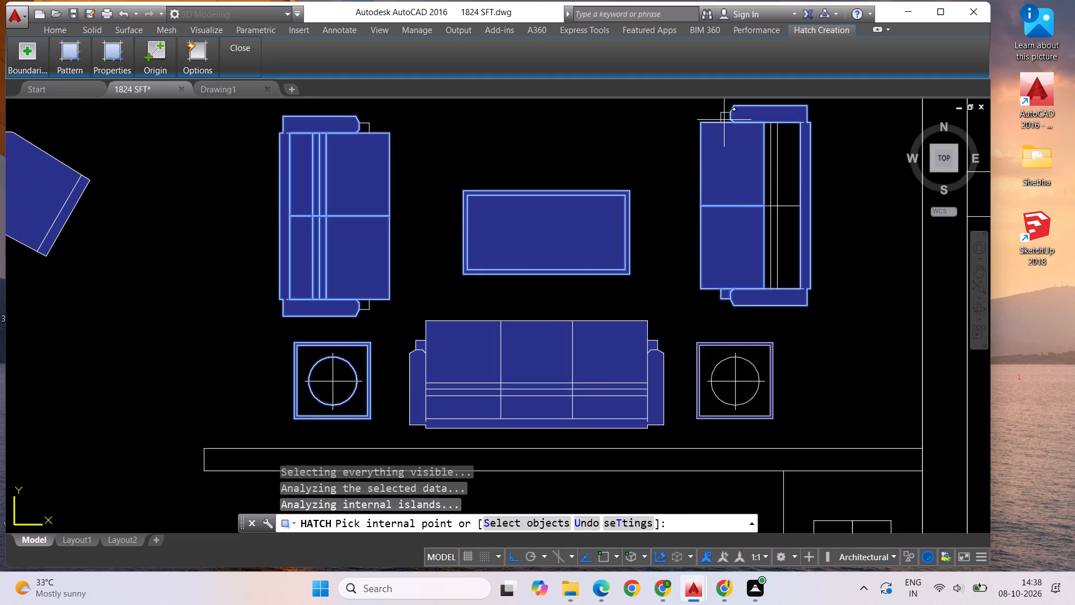
click(725, 119)
Fill the back cushions and narrow backrest strips of the Drawing room's east two-seater sofa with solid blue, ending the hatch.
click(789, 151)
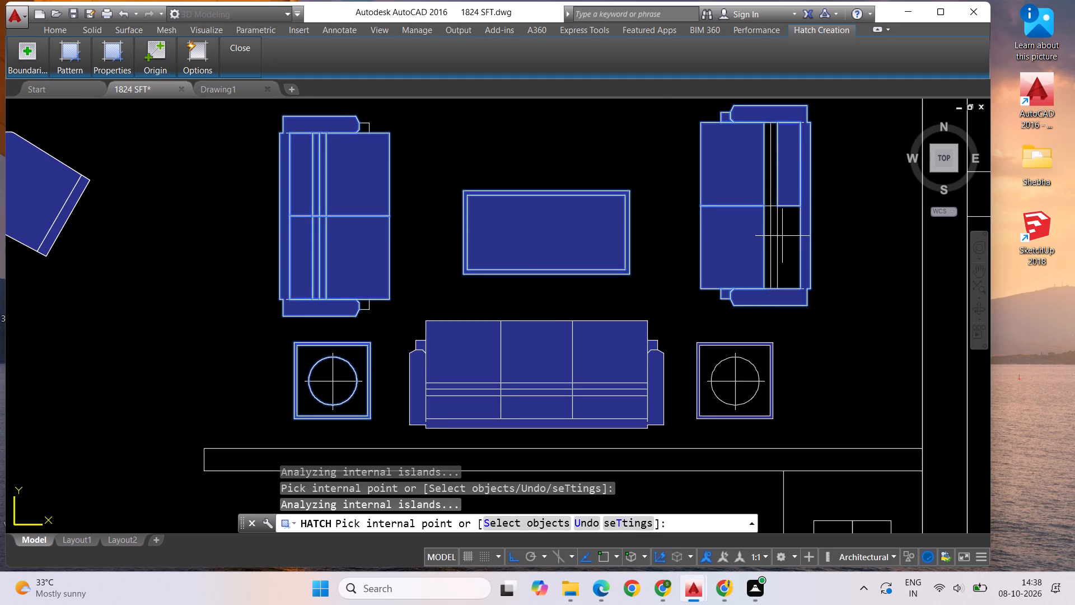
click(786, 243)
click(773, 190)
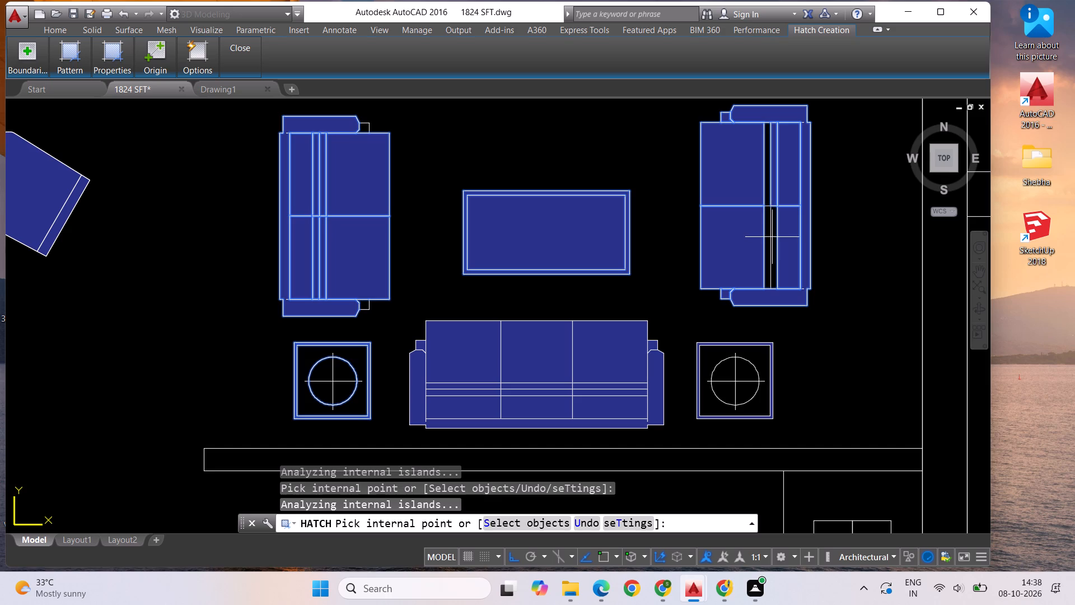
click(774, 238)
click(768, 235)
click(768, 195)
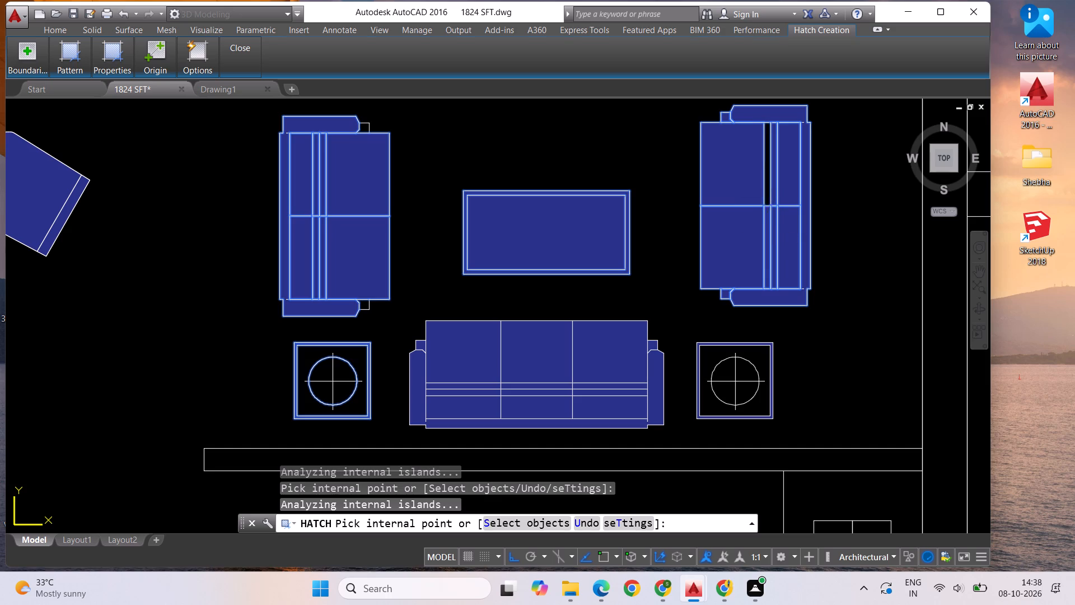
scroll(740, 237, down, 2)
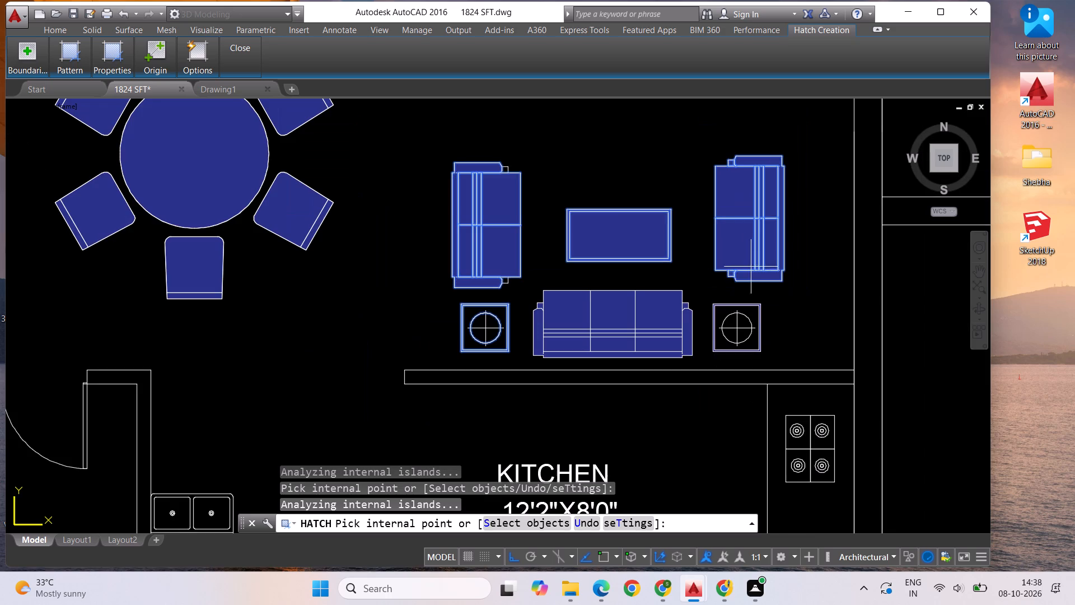
scroll(718, 284, down, 3)
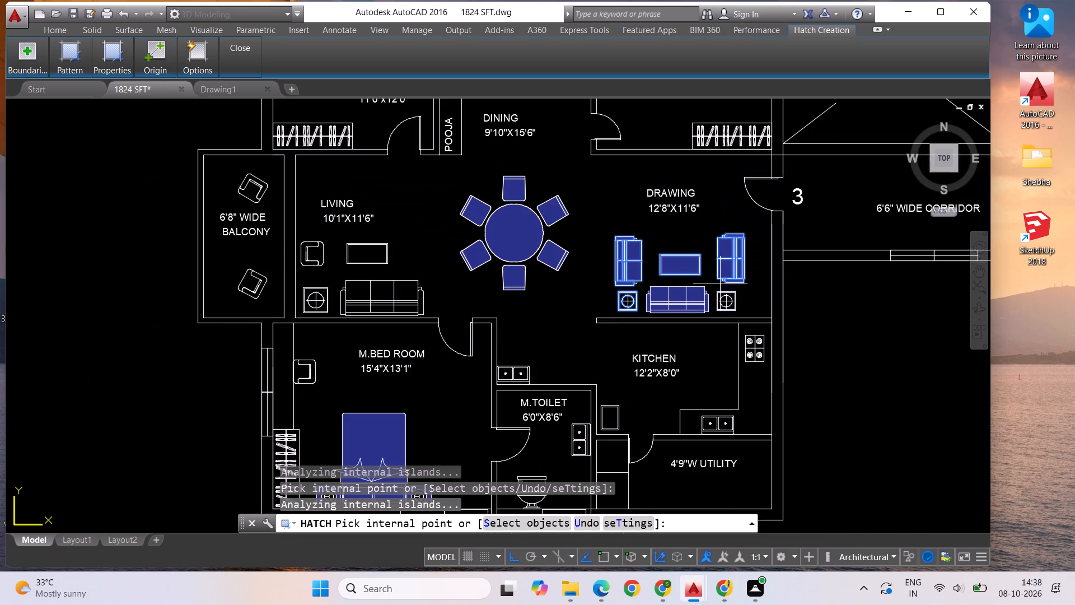
key(Escape)
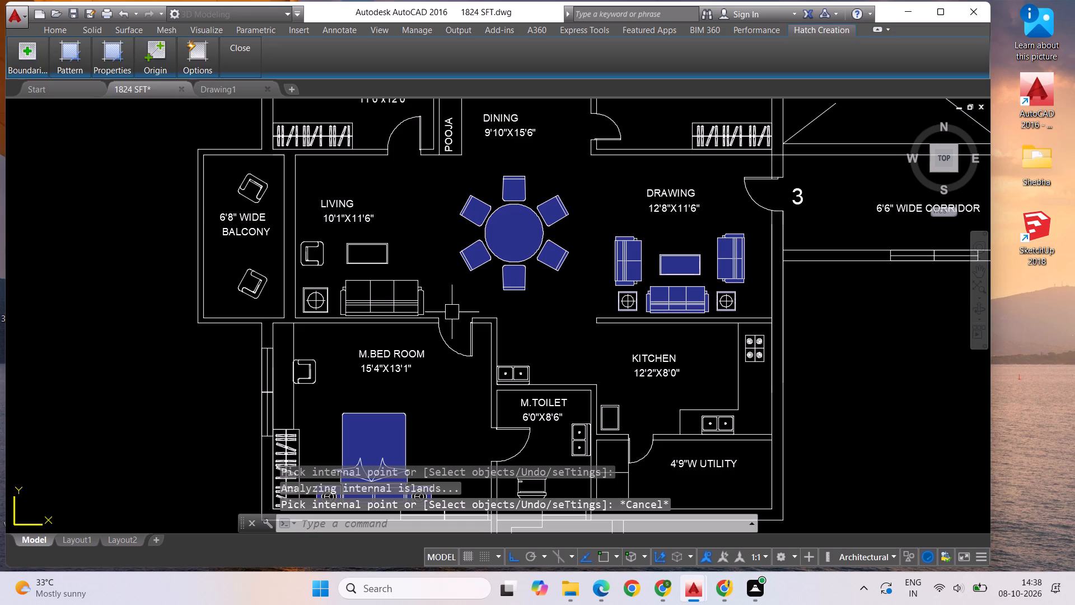
Start a new Hatch and fill the Living room three-seater sofa's seats, outer frame with arms, and back cushions with solid blue.
text(HATCH)
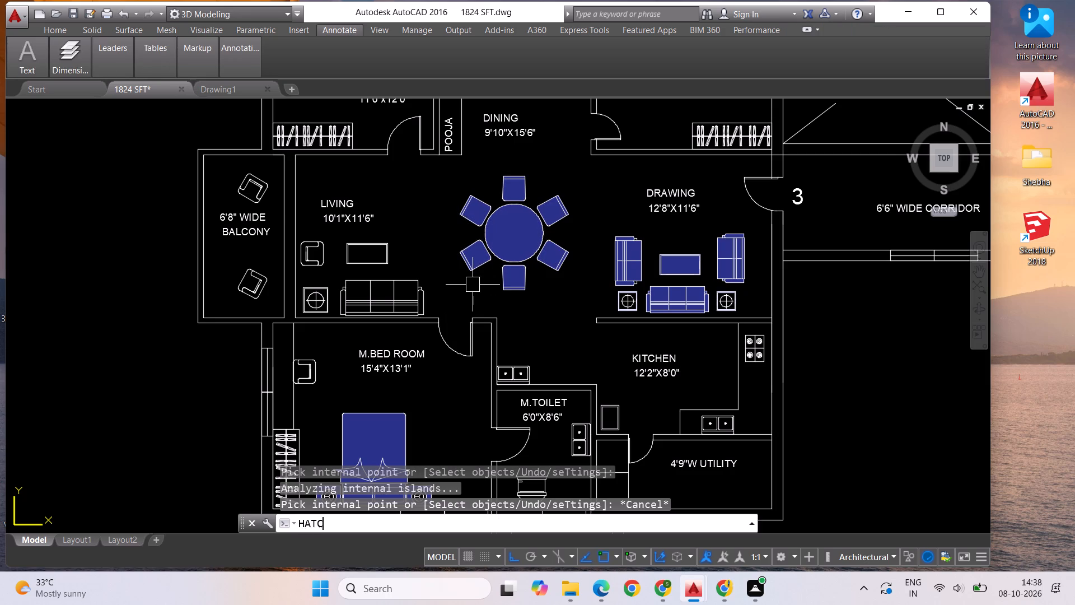
key(Return)
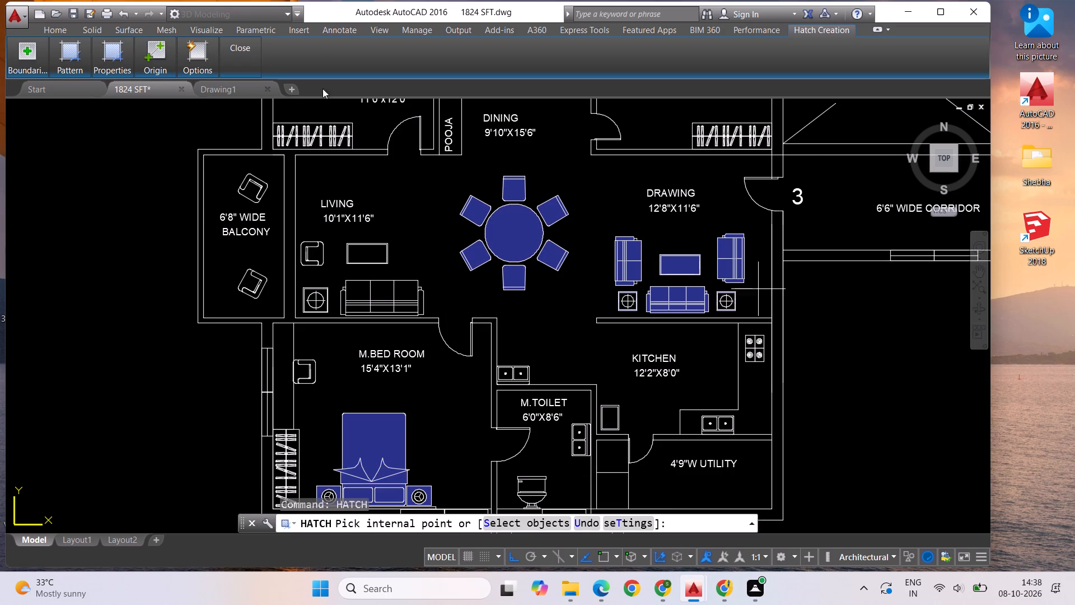
click(356, 292)
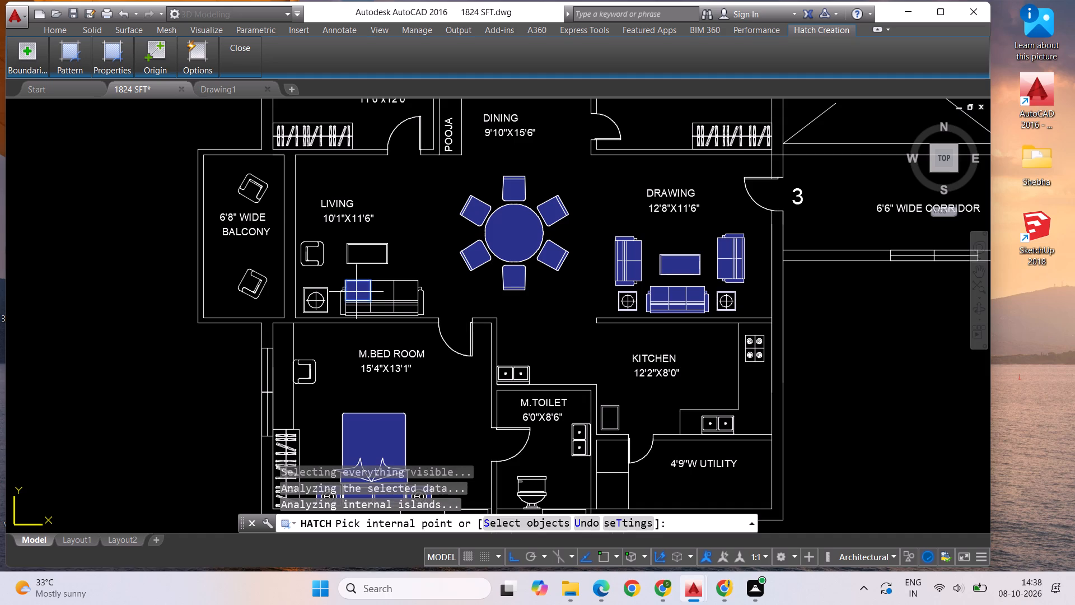
click(378, 292)
click(408, 296)
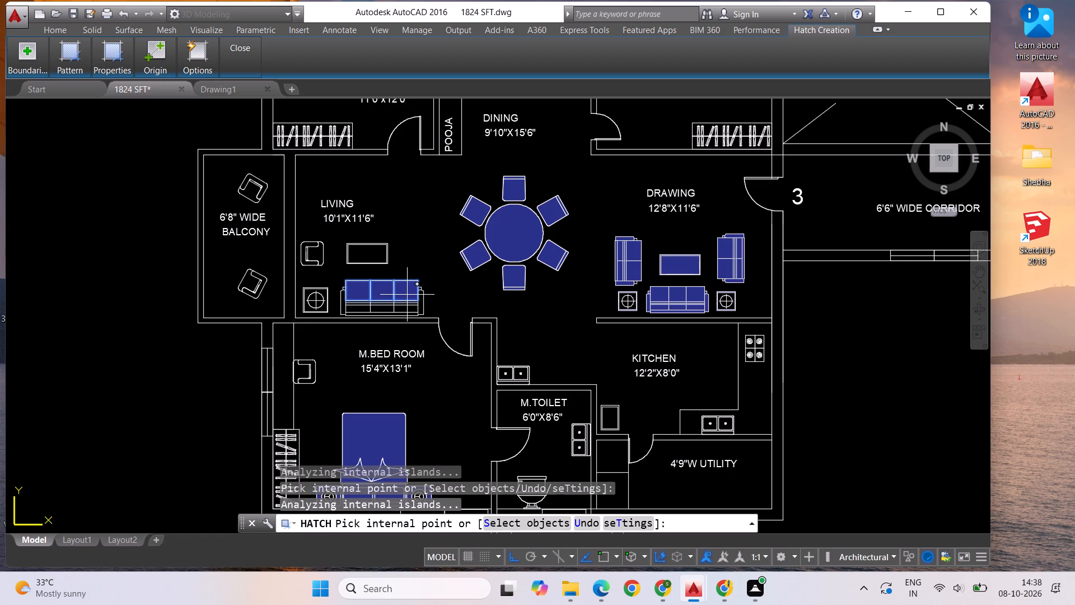
scroll(344, 306, up, 2)
click(341, 305)
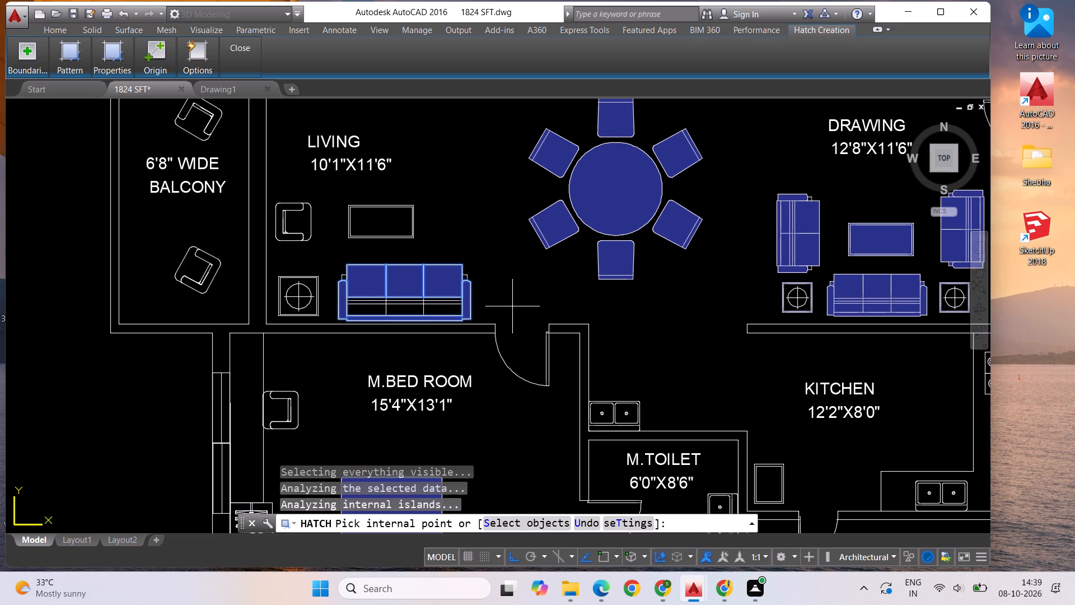
click(443, 308)
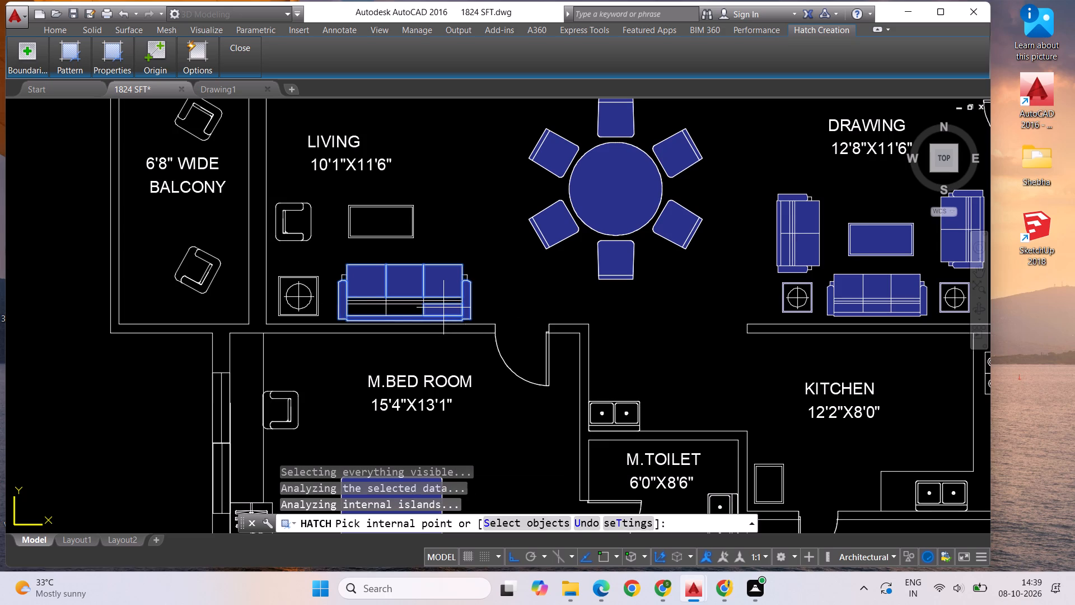
click(409, 310)
click(367, 309)
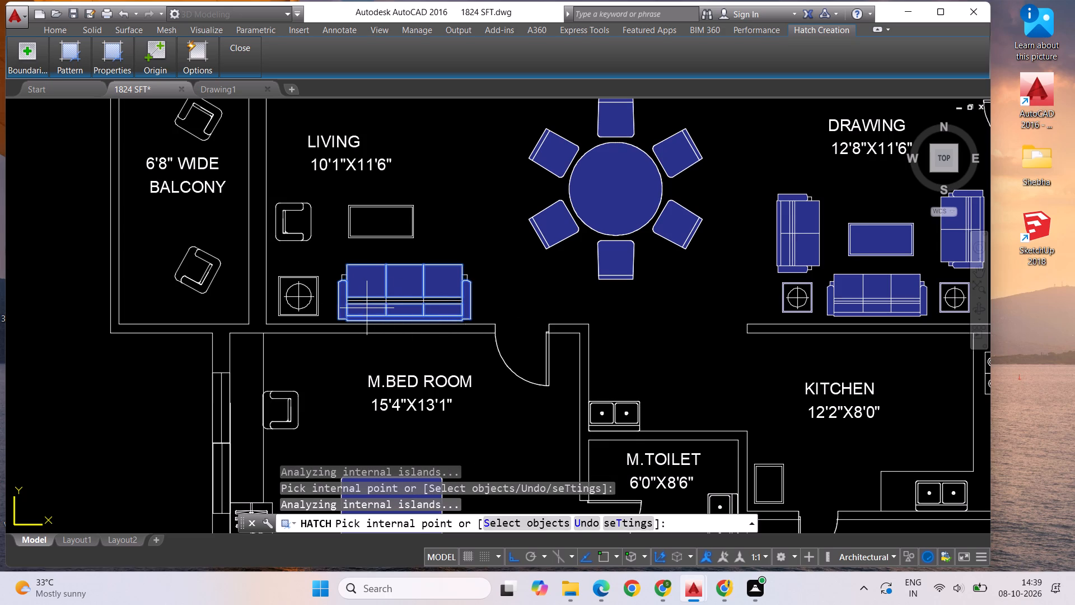
Add the narrow backrest strips and both small arm-end pieces of the Living room sofa to the solid blue hatch, ending the hatch.
scroll(364, 292, up, 4)
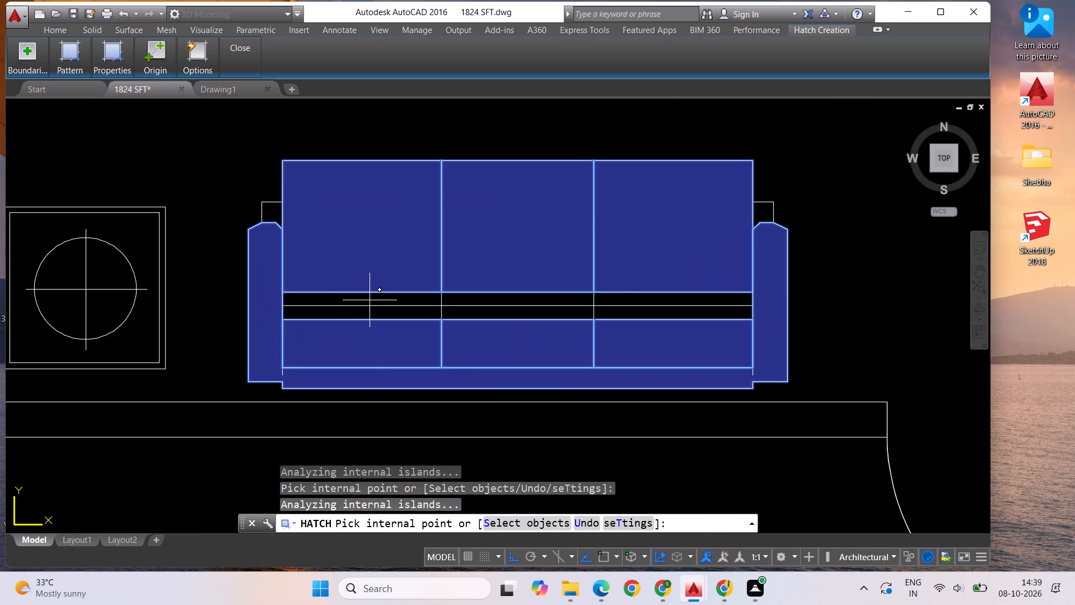
click(370, 300)
click(481, 302)
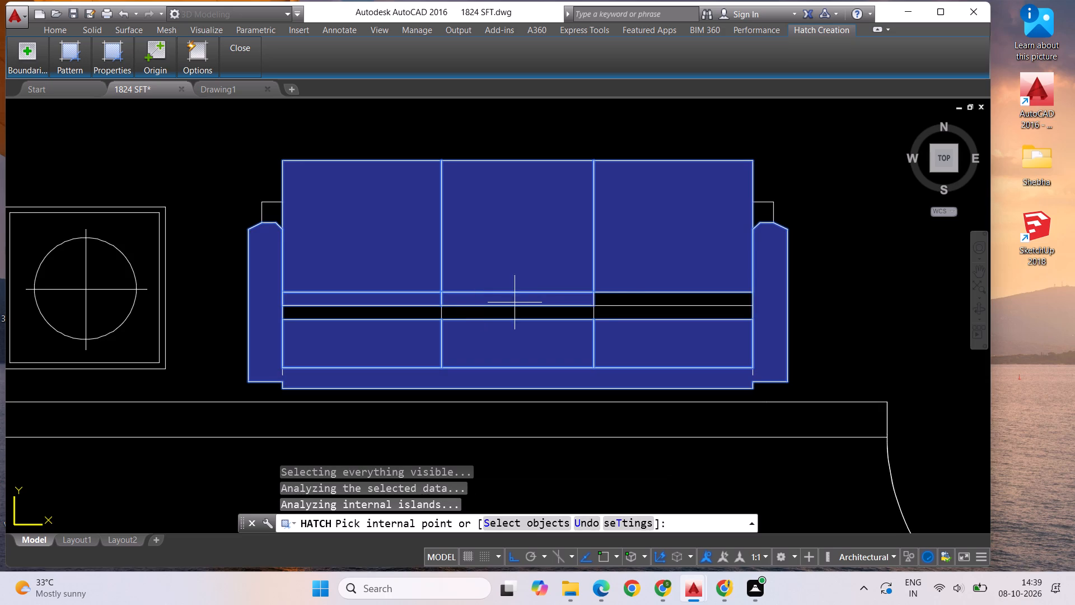
click(640, 301)
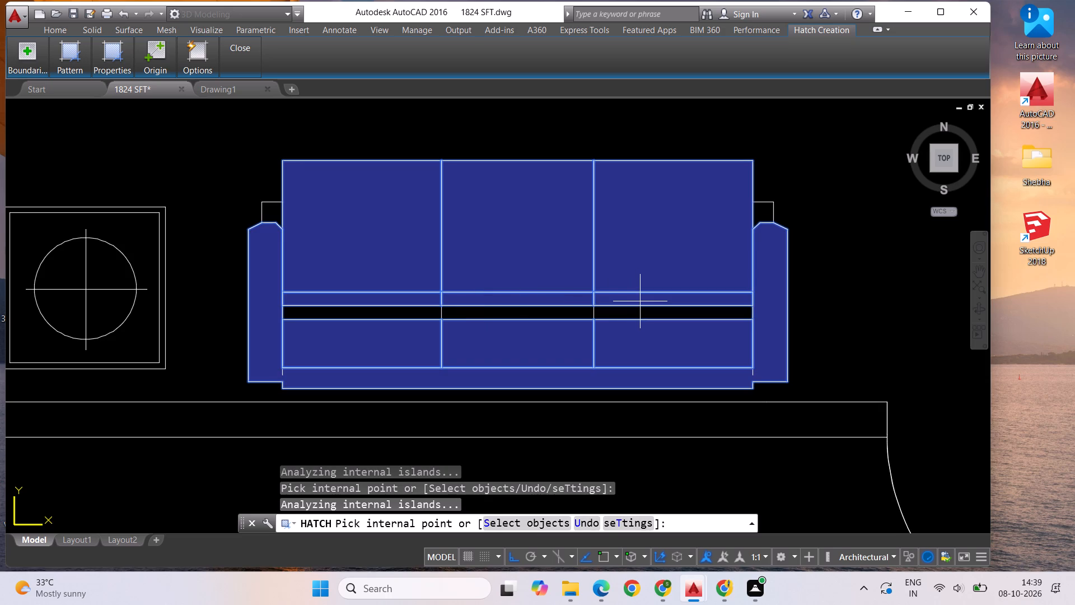
click(642, 314)
click(542, 315)
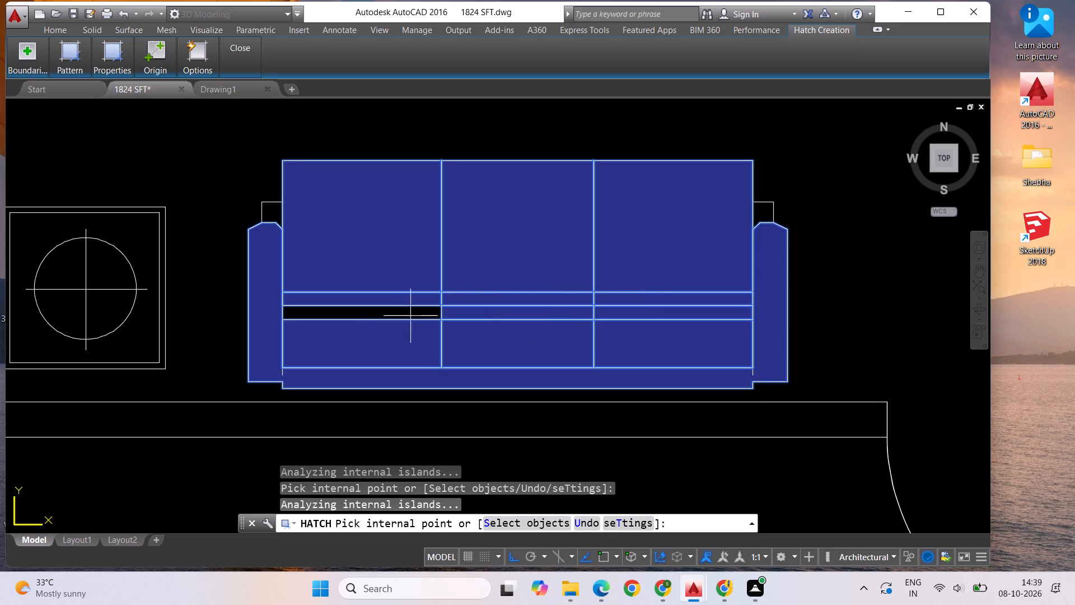
click(389, 315)
click(760, 211)
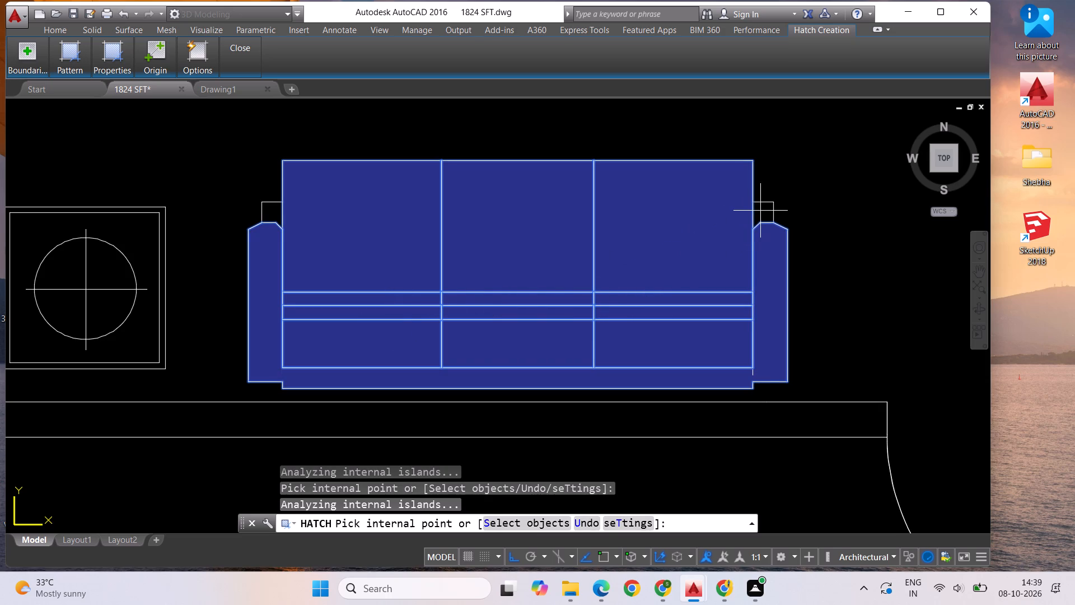
click(273, 212)
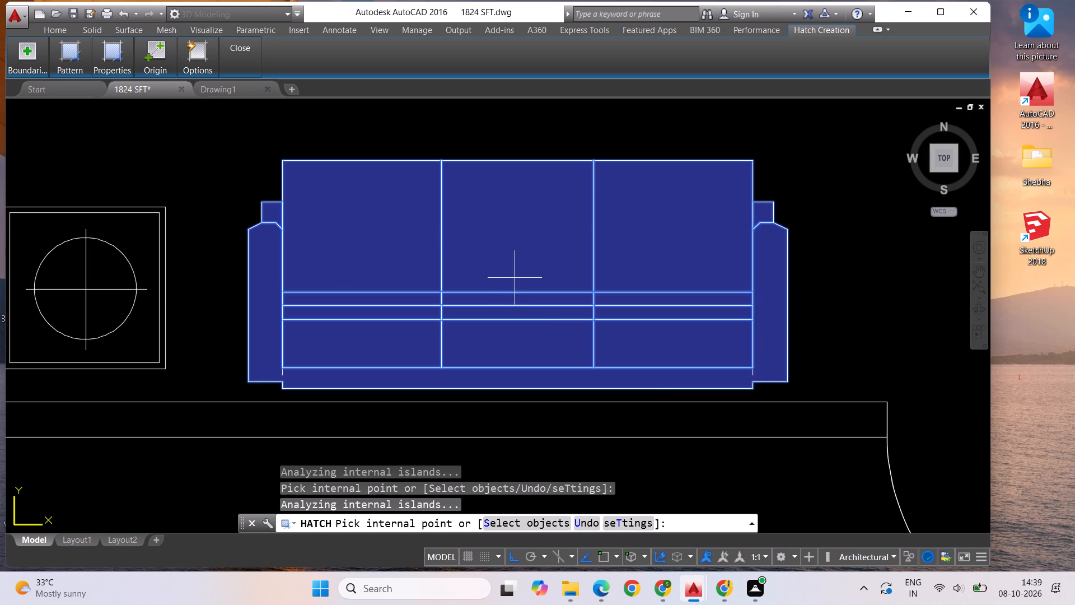
scroll(519, 280, down, 3)
key(Escape)
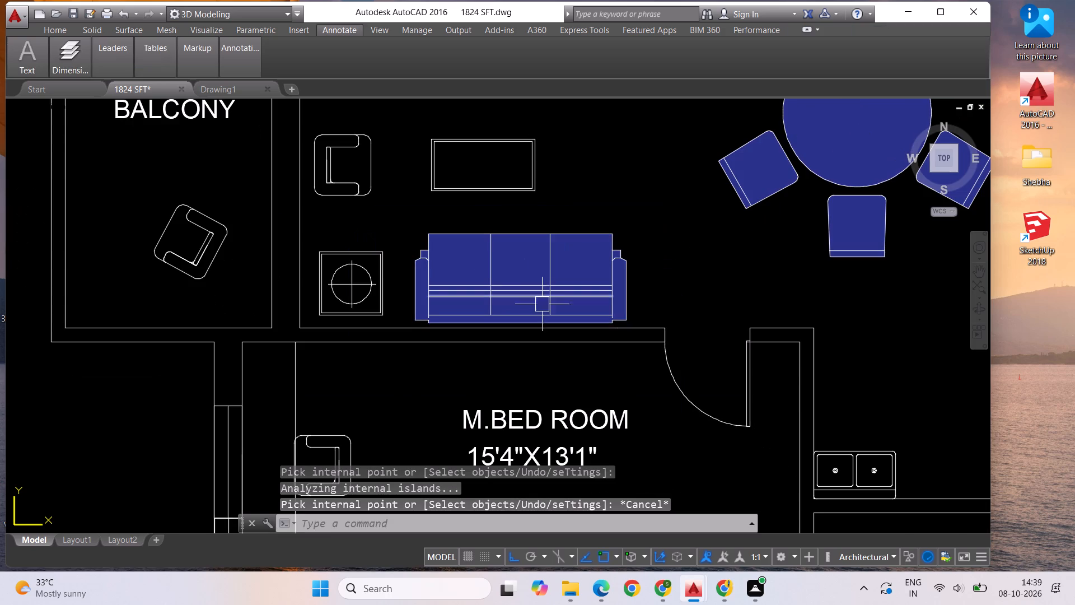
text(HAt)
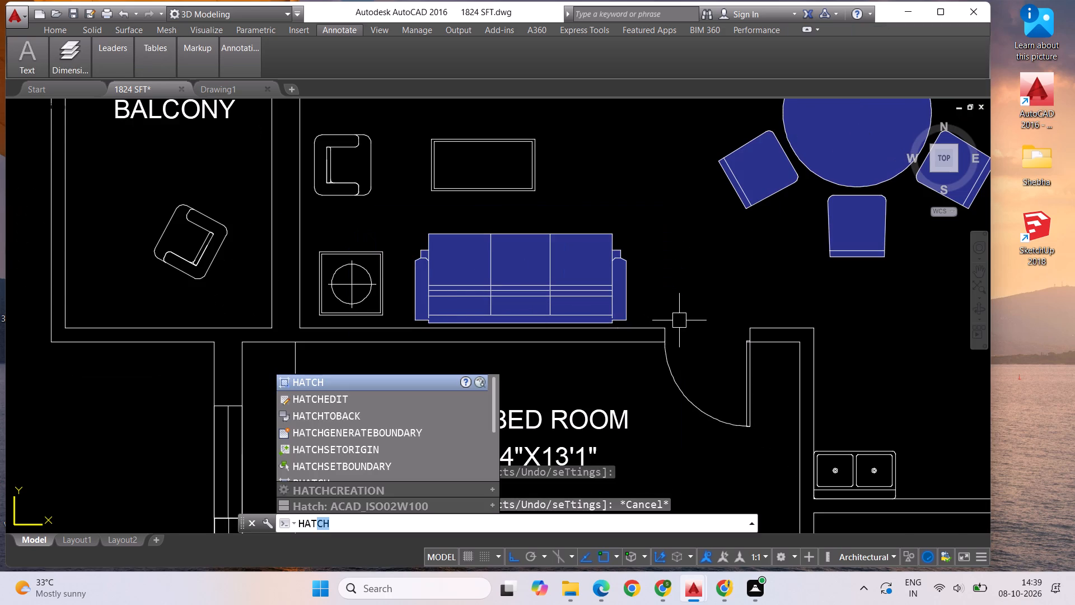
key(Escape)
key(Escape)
Start a new Hatch, fill the border of the Living room's square side table with solid blue and end the hatch.
text(HATCH)
key(Return)
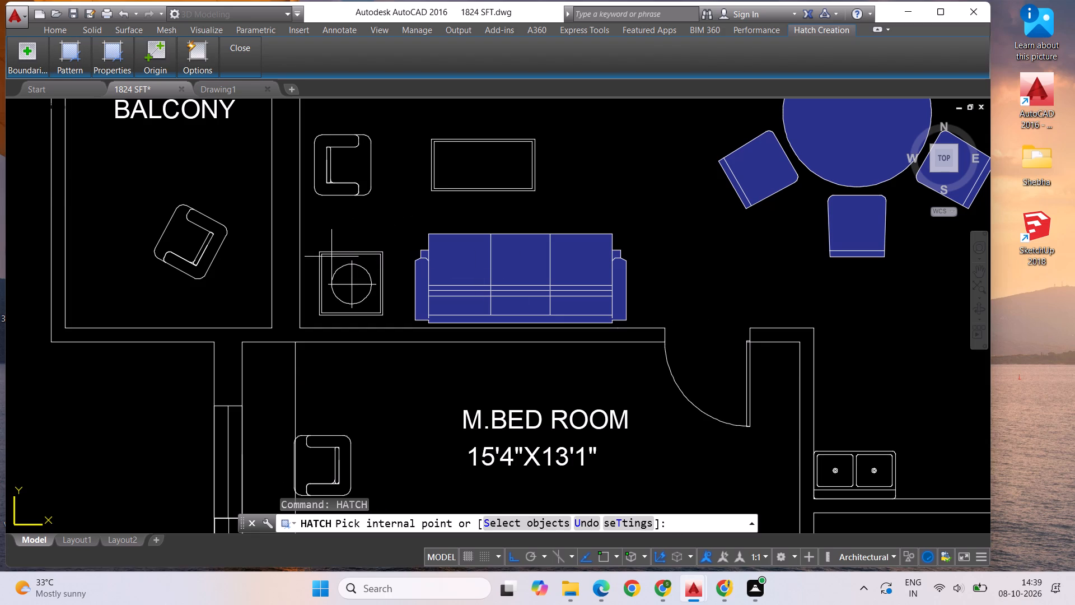
scroll(330, 255, up, 3)
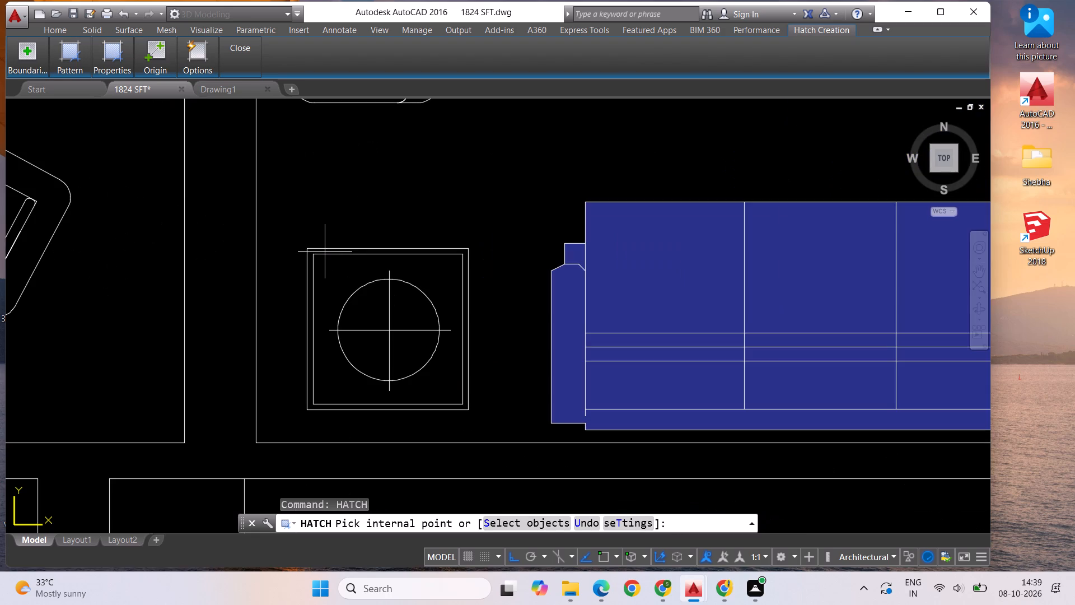
click(326, 250)
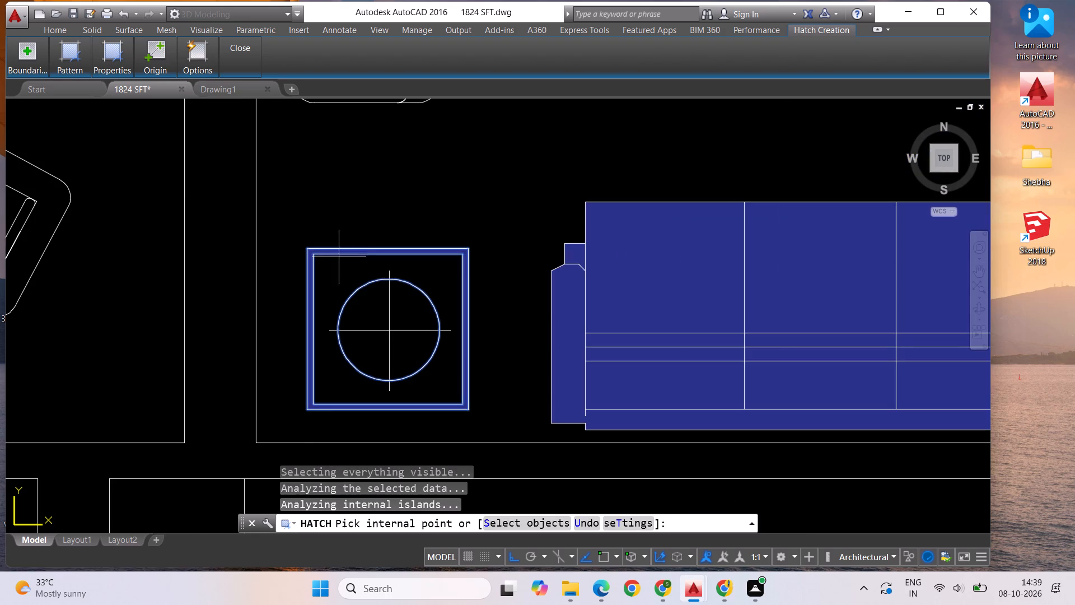
scroll(387, 300, down, 3)
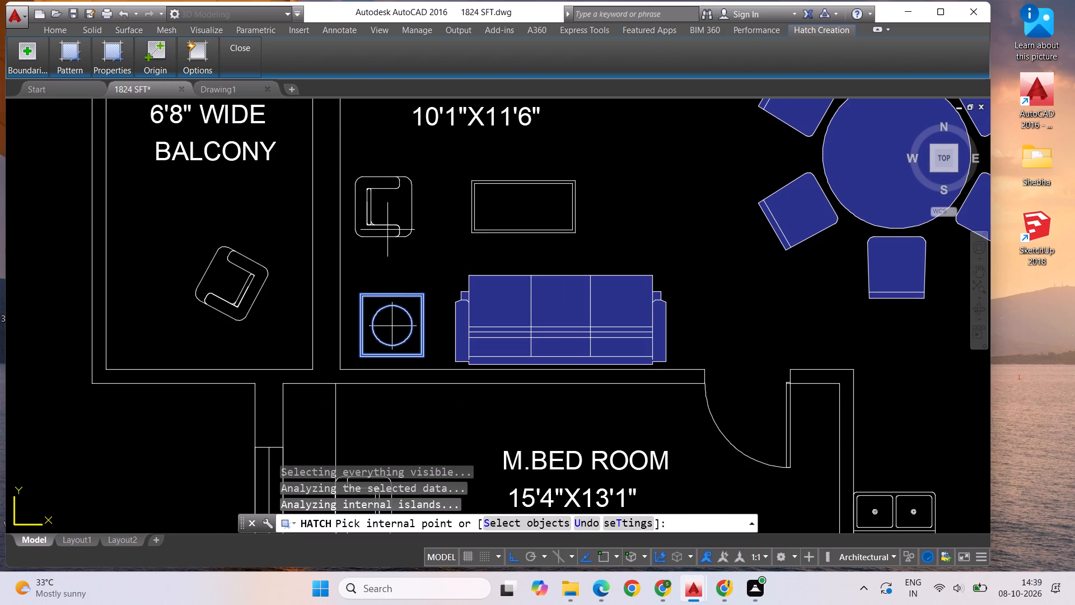
scroll(420, 238, down, 3)
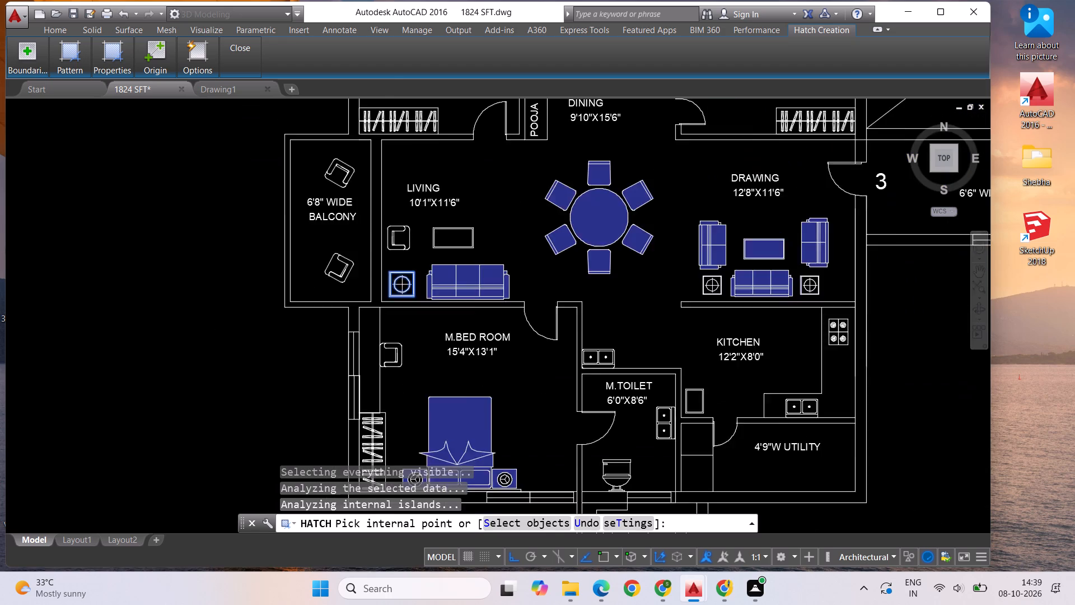
scroll(400, 271, down, 3)
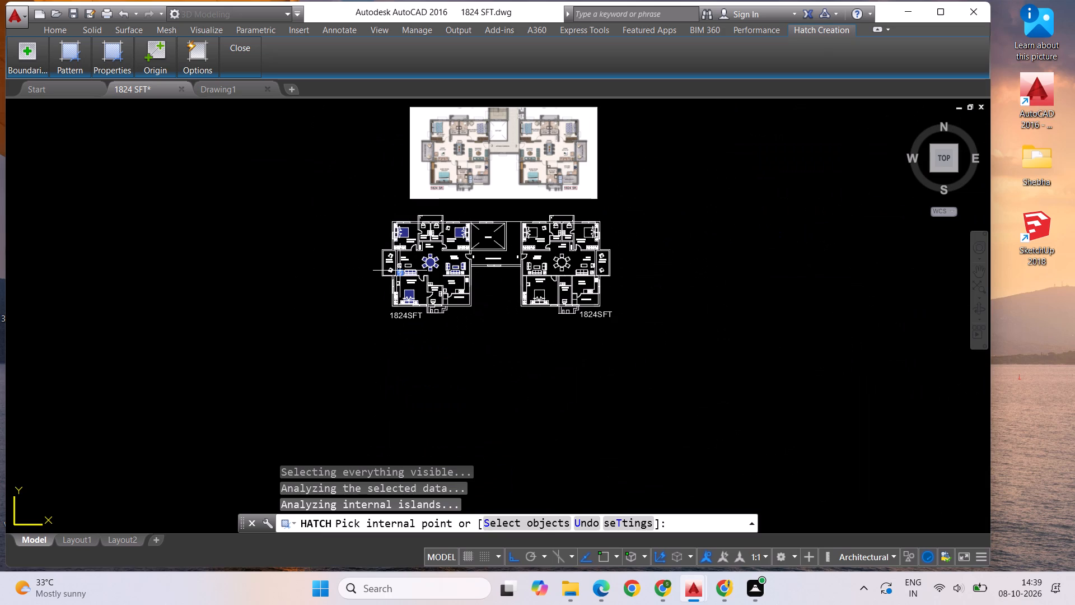
key(Escape)
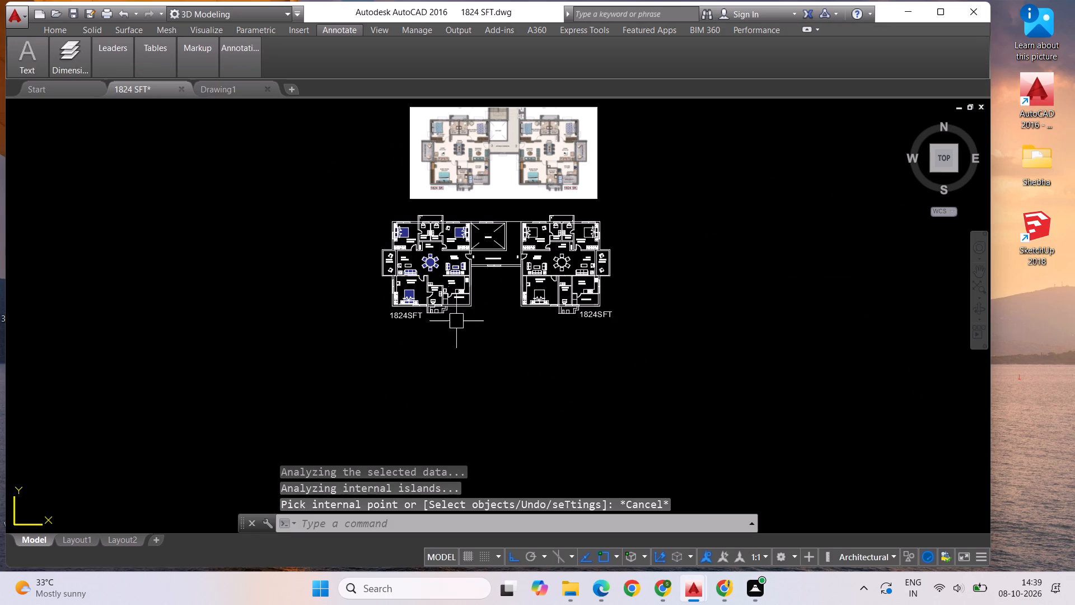
Start a new Hatch and fill the border of the Living room's rectangular coffee table with solid blue.
scroll(391, 246, up, 2)
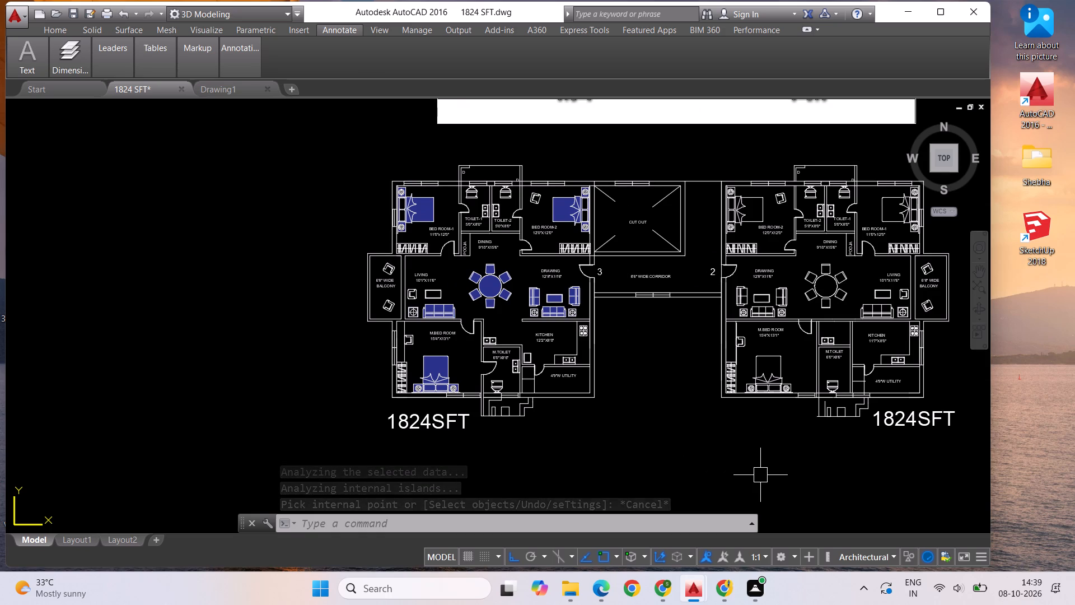
key(Escape)
text(HATCH)
key(Return)
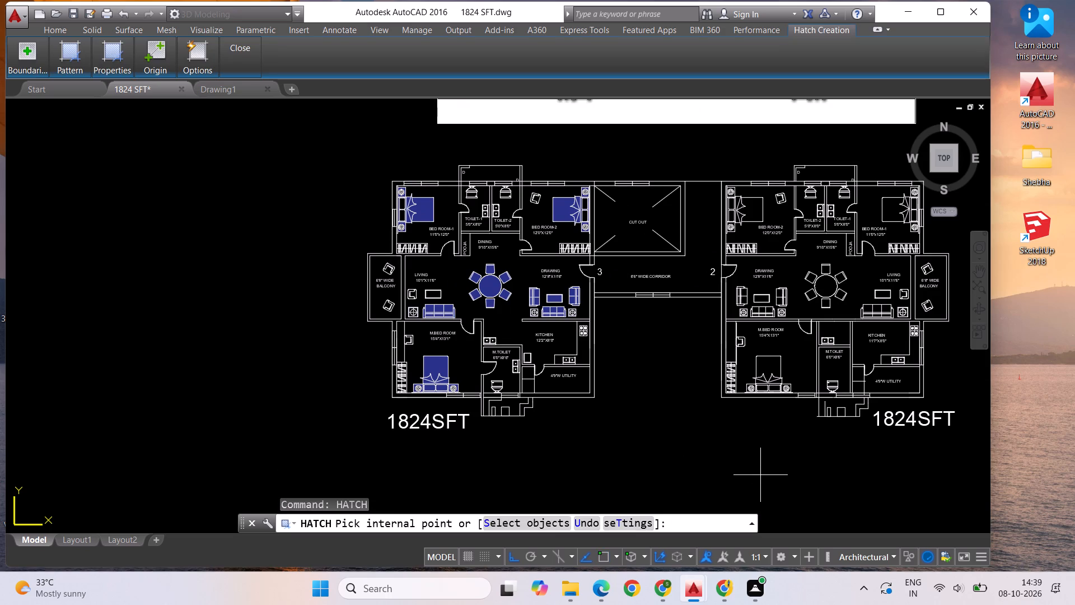
scroll(439, 300, up, 6)
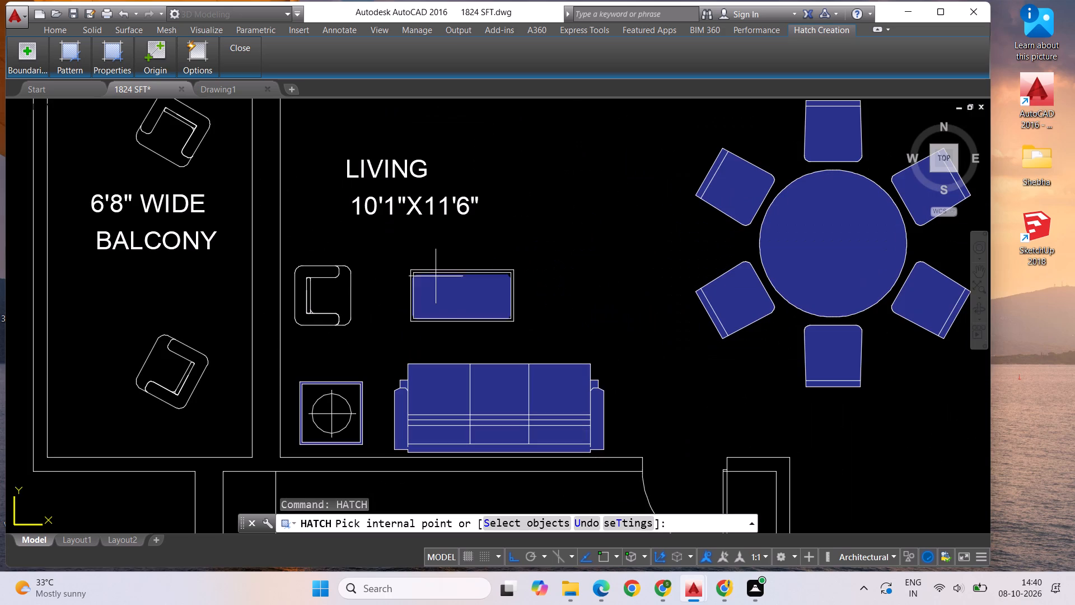
scroll(433, 272, up, 1)
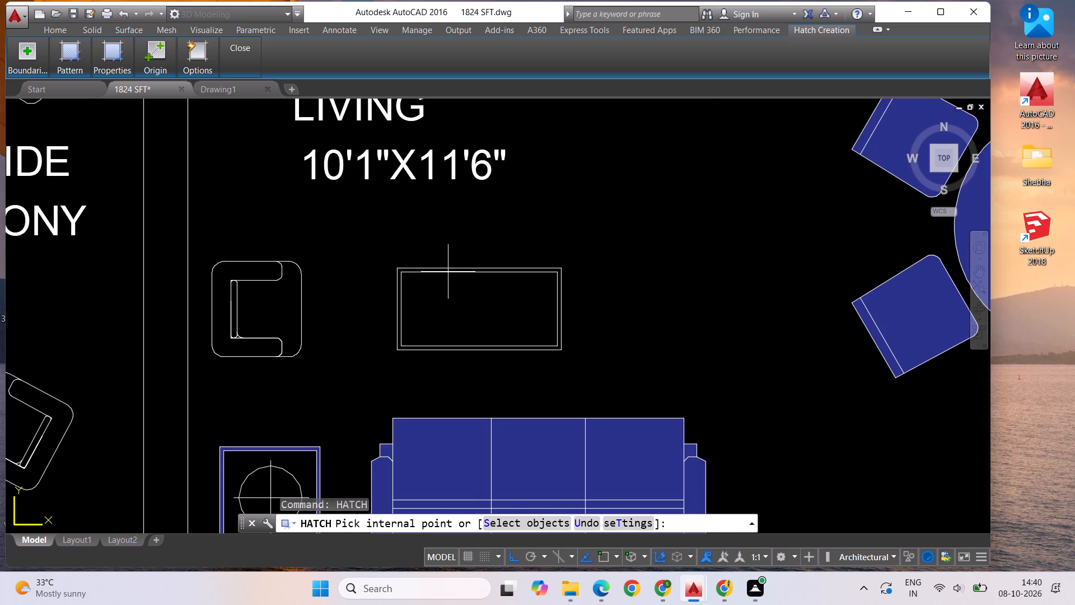
click(448, 271)
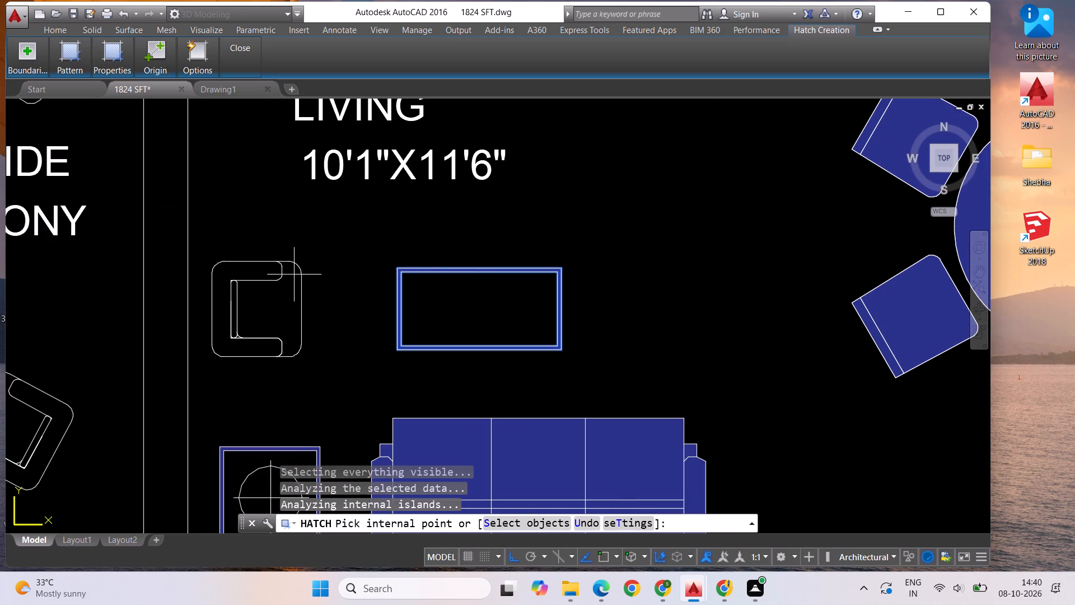
Add the Living room armchair's U-shaped frame, seat and narrow backrest strip to the solid blue hatch, ending the hatch.
click(265, 274)
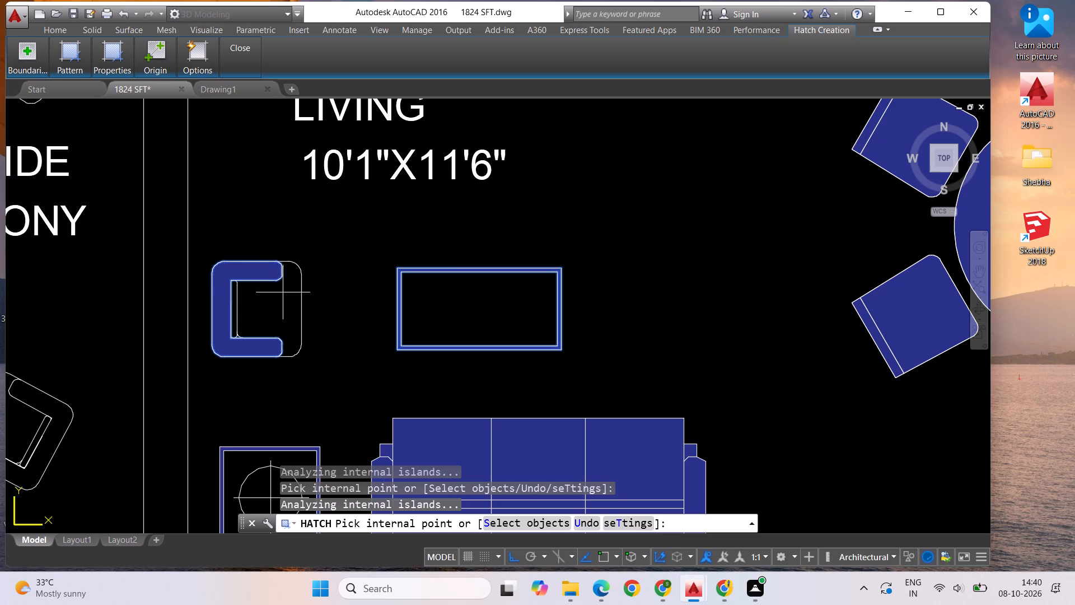
click(285, 300)
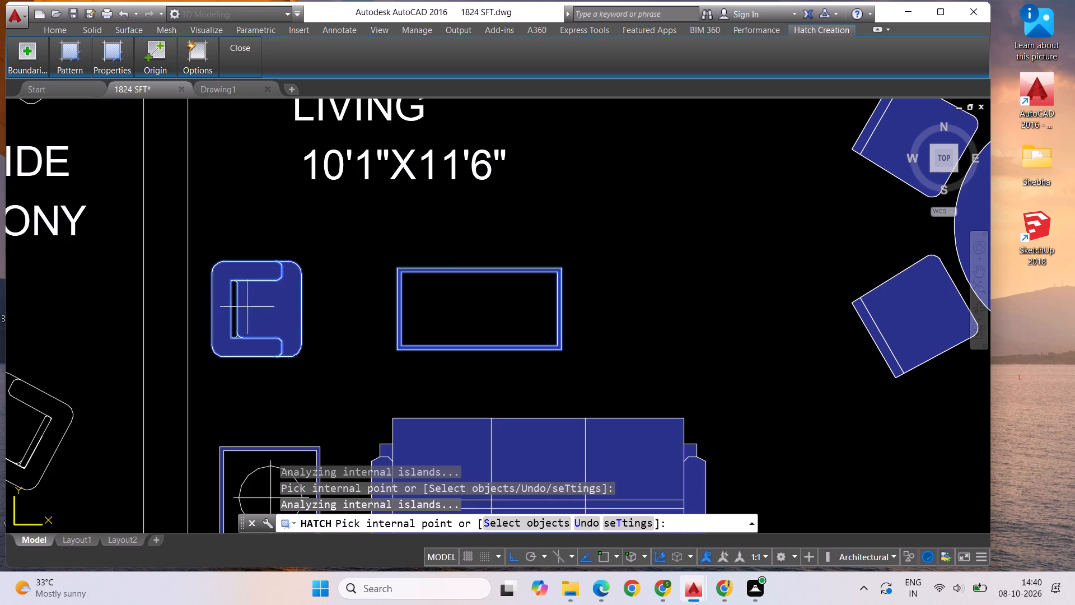
click(235, 306)
scroll(284, 285, down, 1)
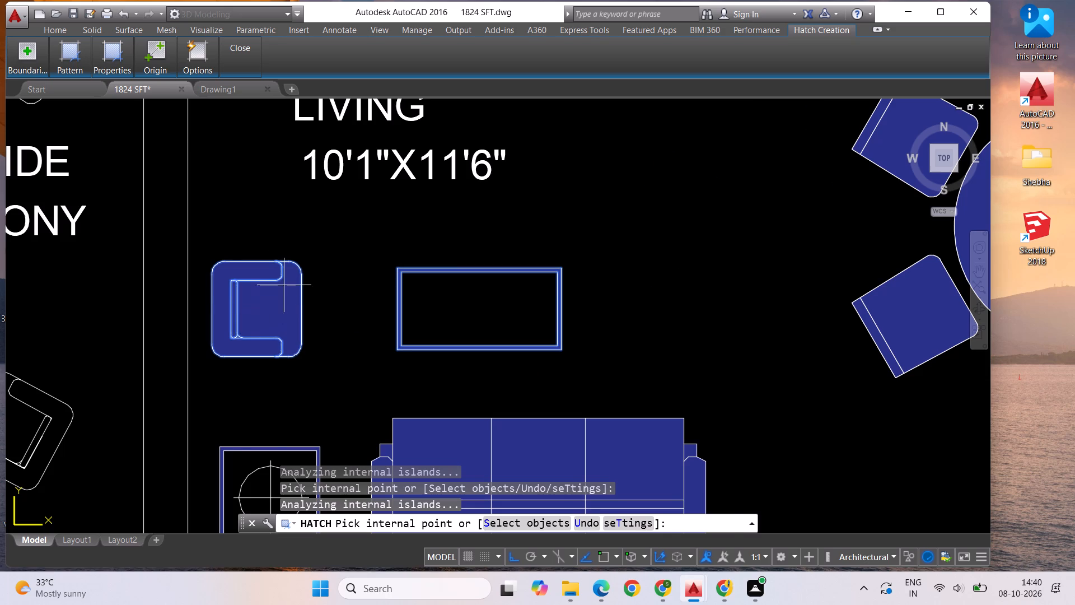
scroll(413, 304, down, 1)
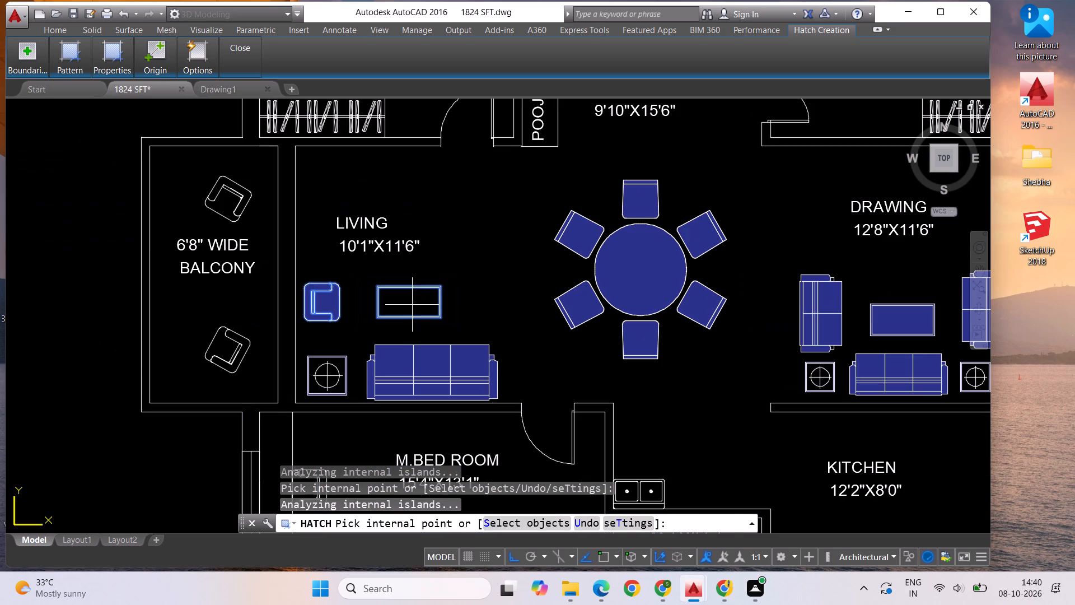
scroll(336, 333, down, 1)
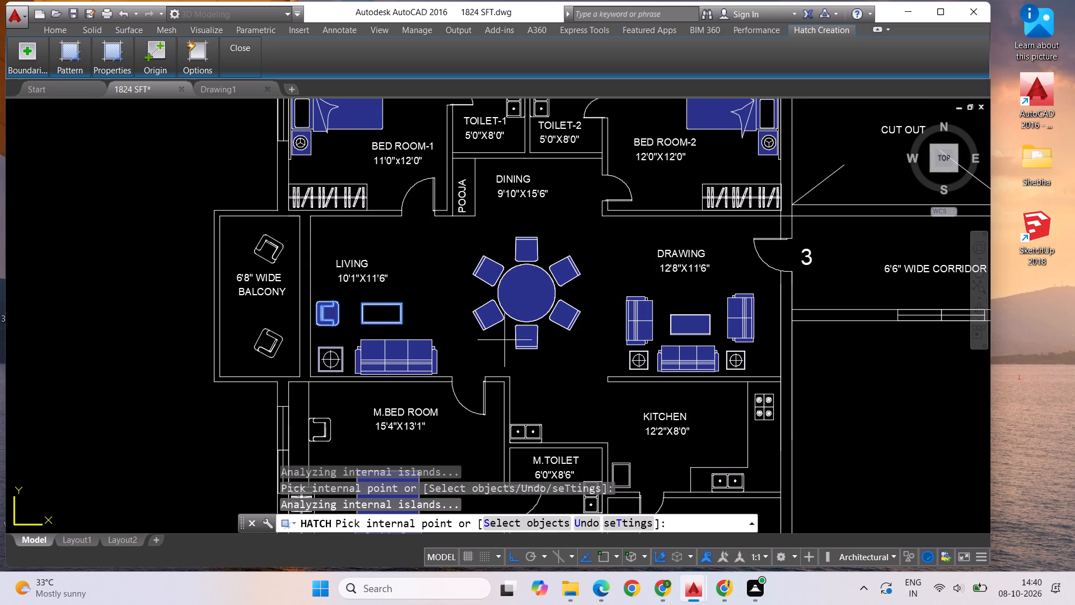
key(Escape)
scroll(363, 342, down, 1)
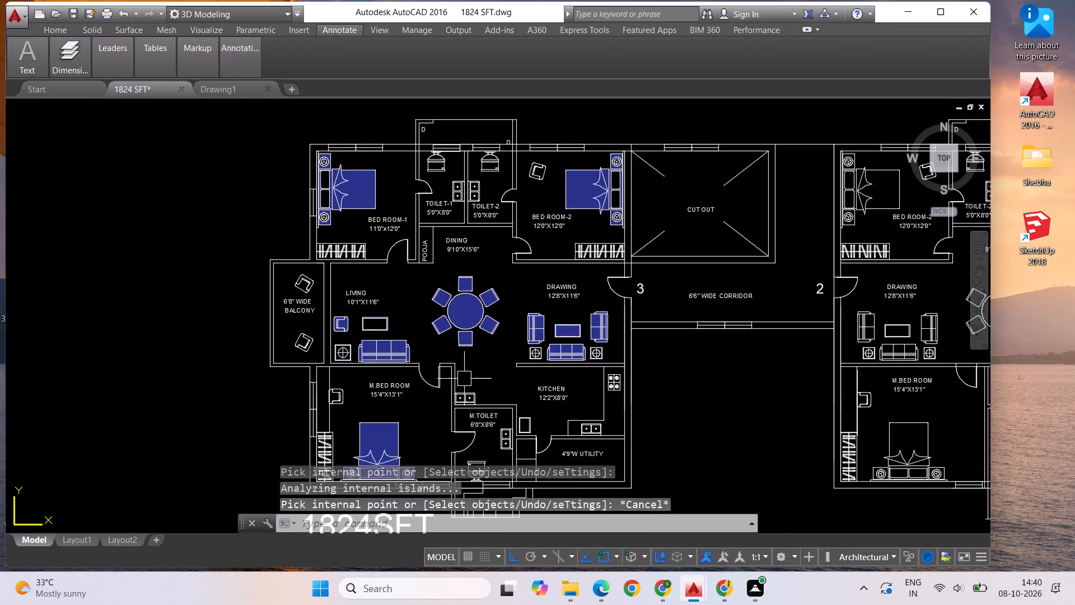
scroll(440, 383, down, 2)
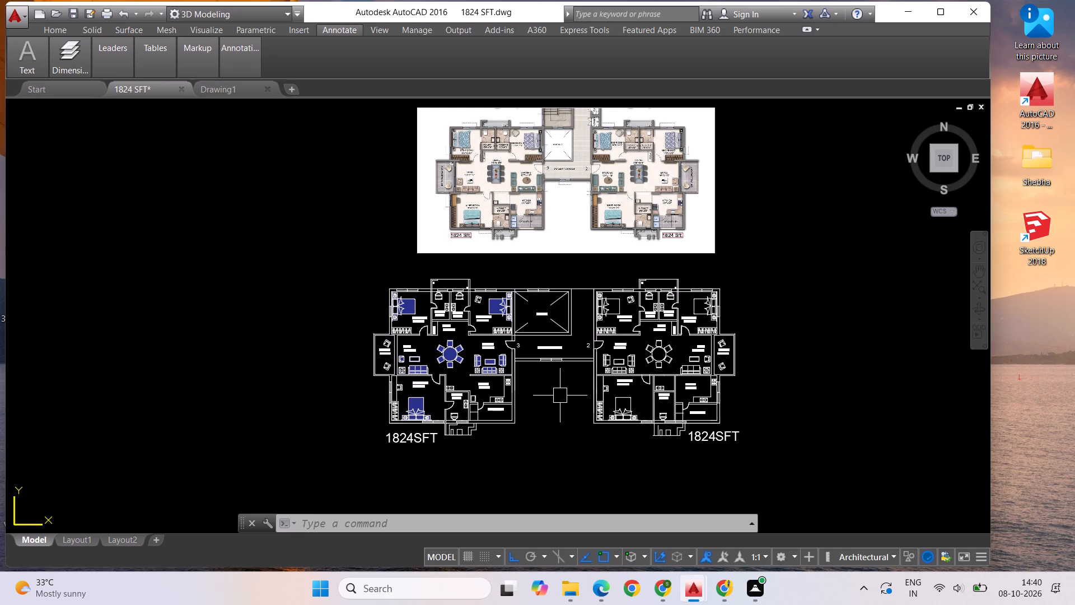
Save the 1824 SFT drawing.
key(ctrl+s)
key(Escape)
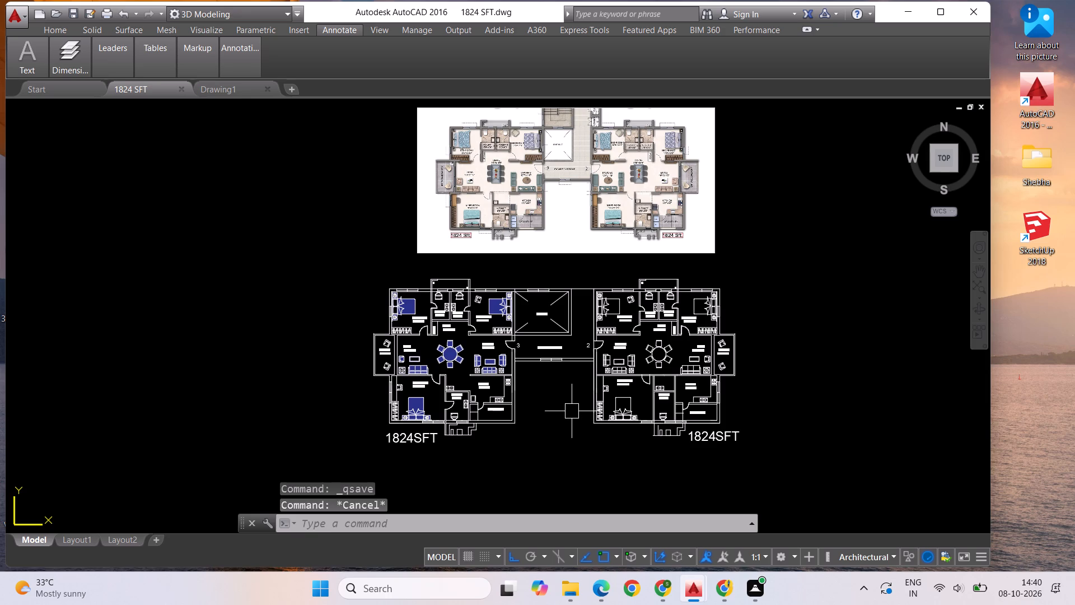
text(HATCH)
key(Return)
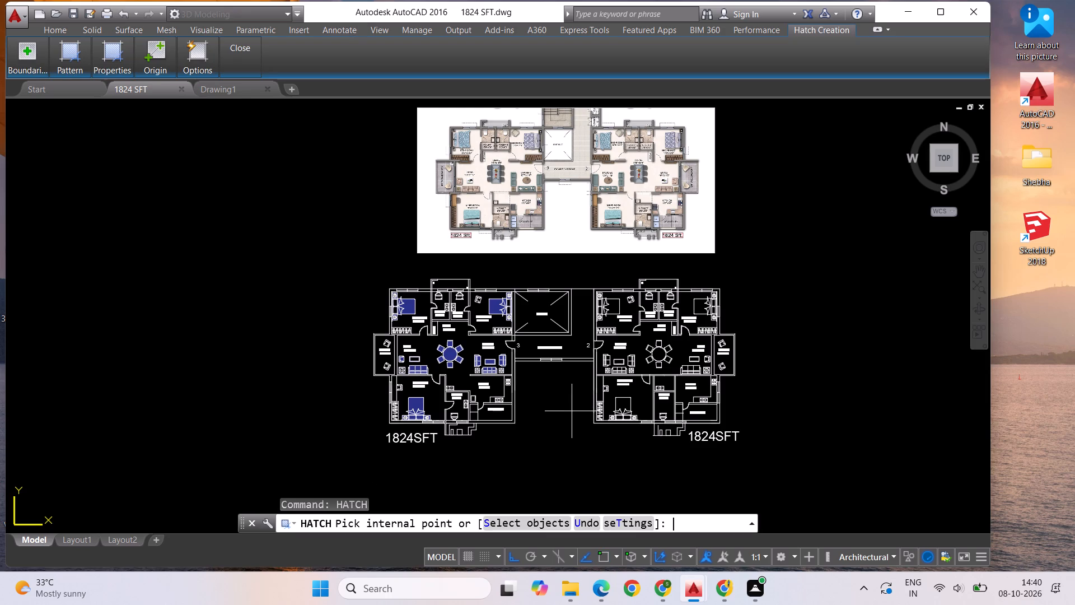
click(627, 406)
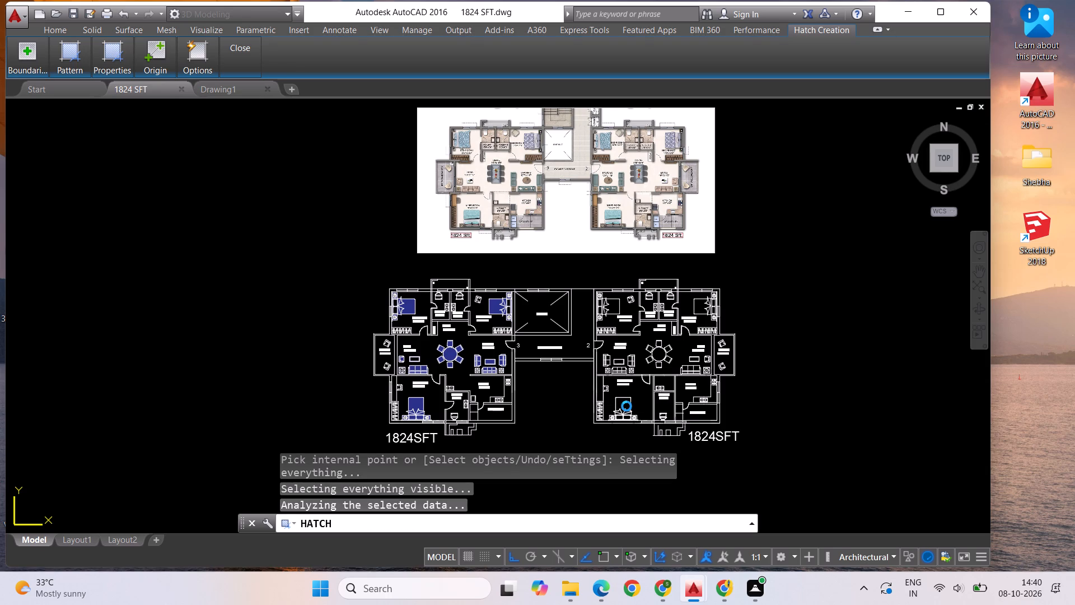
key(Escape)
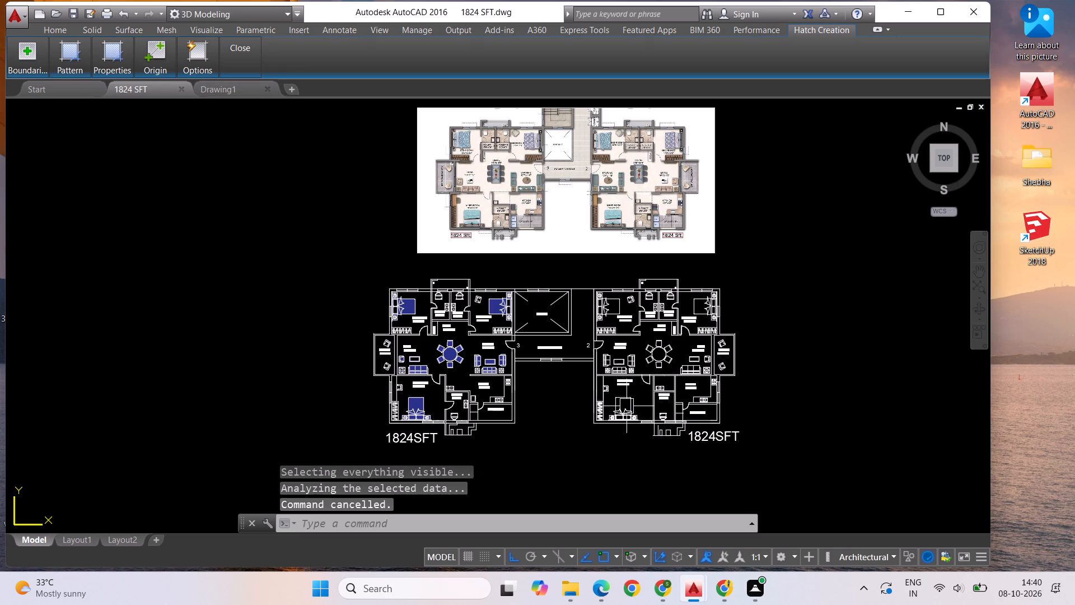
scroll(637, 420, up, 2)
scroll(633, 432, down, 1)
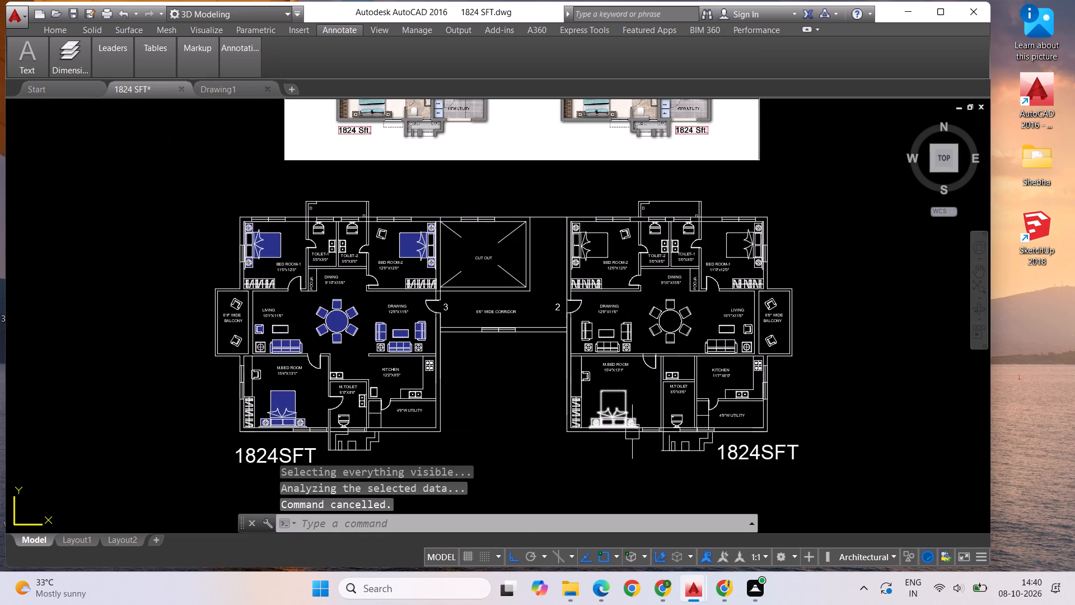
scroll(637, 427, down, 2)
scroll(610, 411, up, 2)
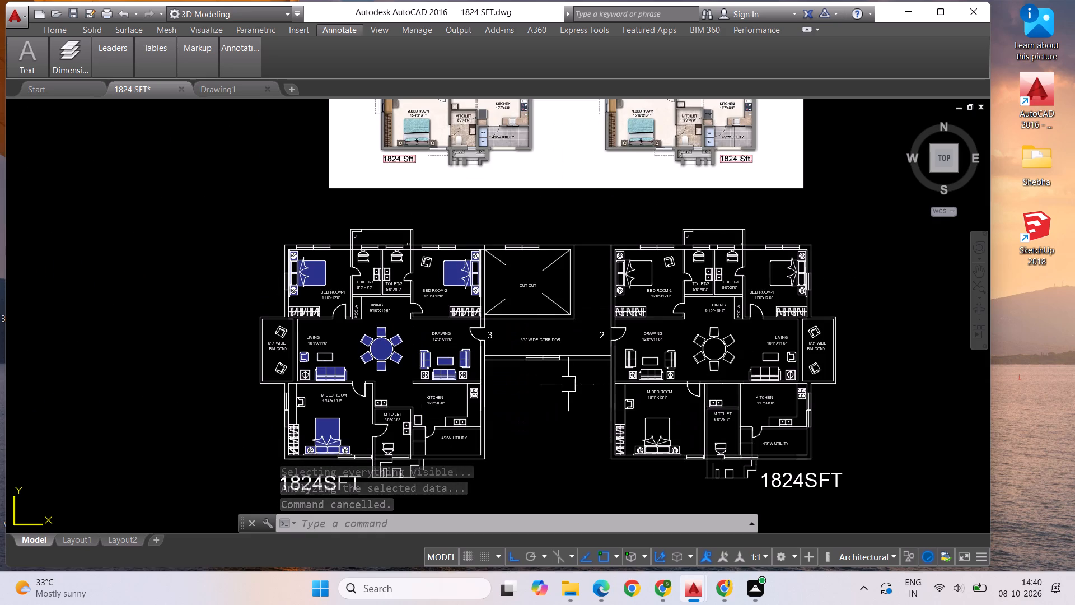
Start a new Hatch and fill the east apartment's M.Bed Room bed with solid blue: blanket, both folded corners, mattress strip and pillow surround.
scroll(567, 384, down, 1)
key(Escape)
text(HATCH)
key(Return)
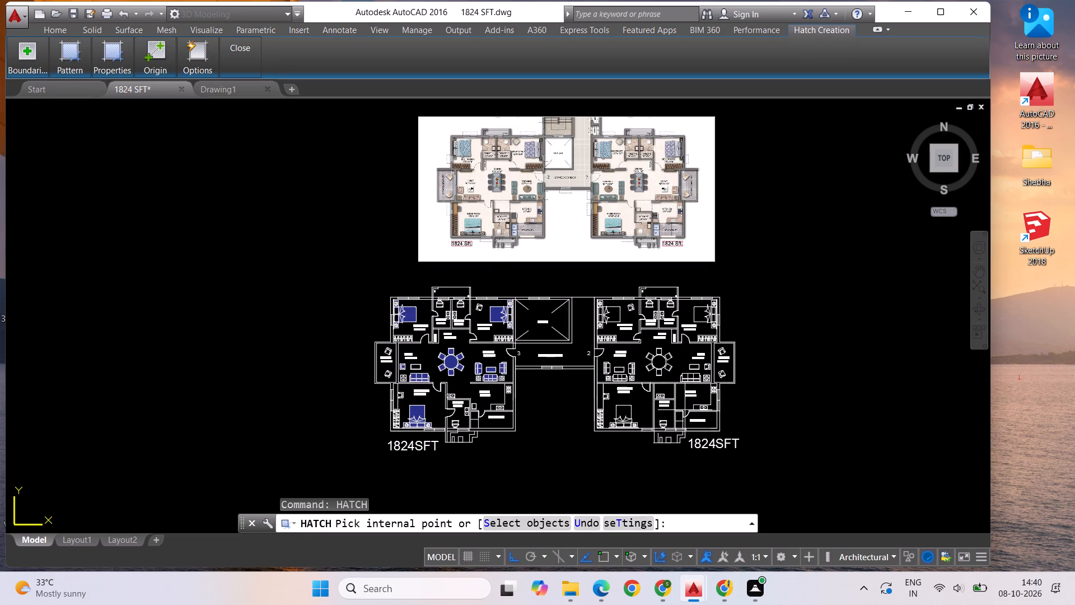
scroll(660, 411, up, 1)
click(601, 413)
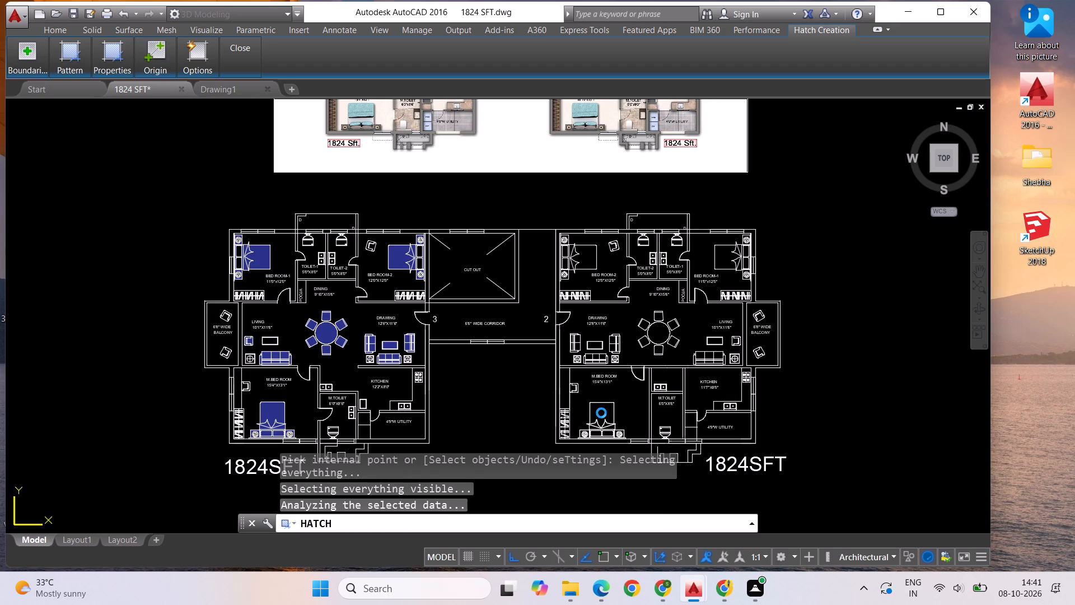
scroll(606, 432, up, 3)
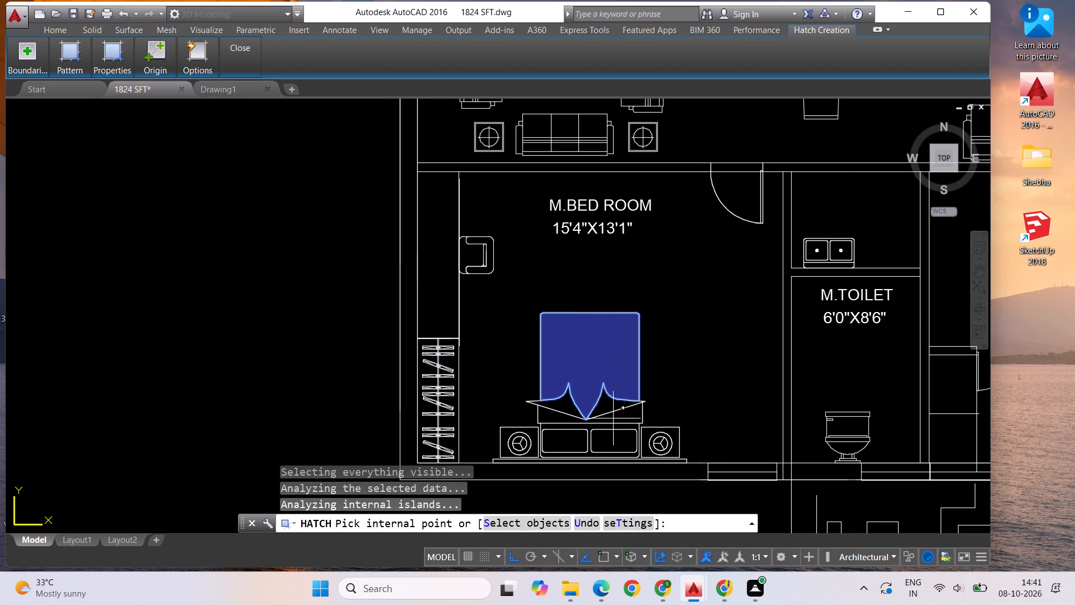
click(613, 408)
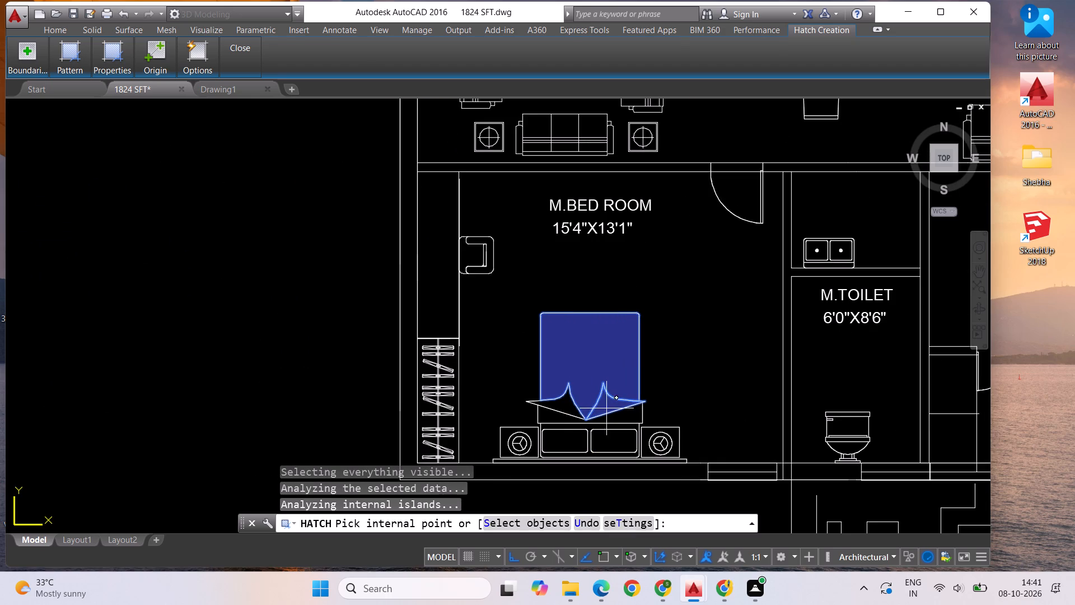
click(563, 409)
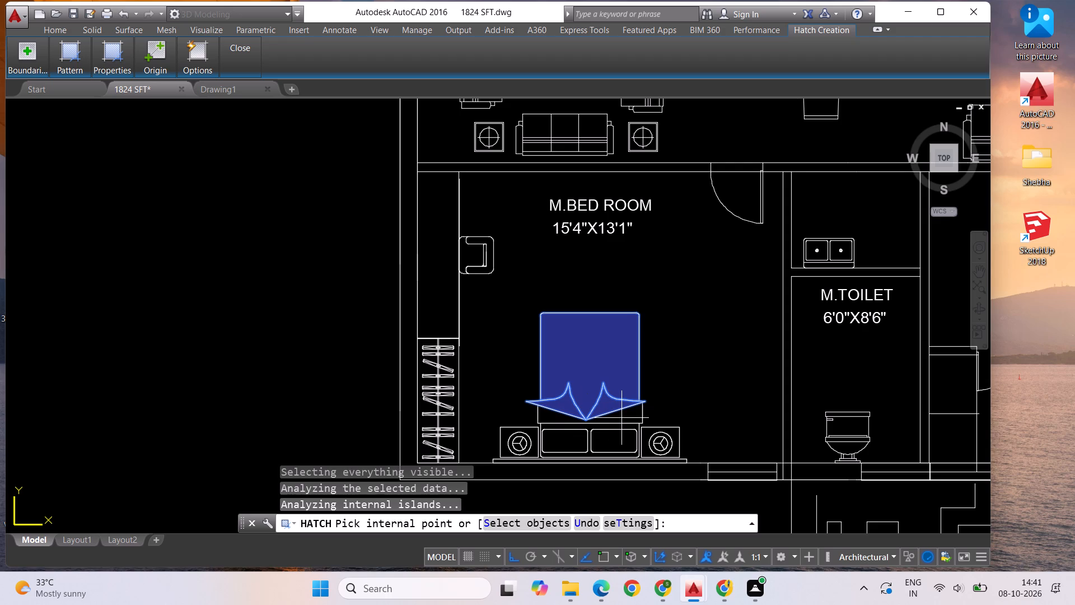
click(621, 418)
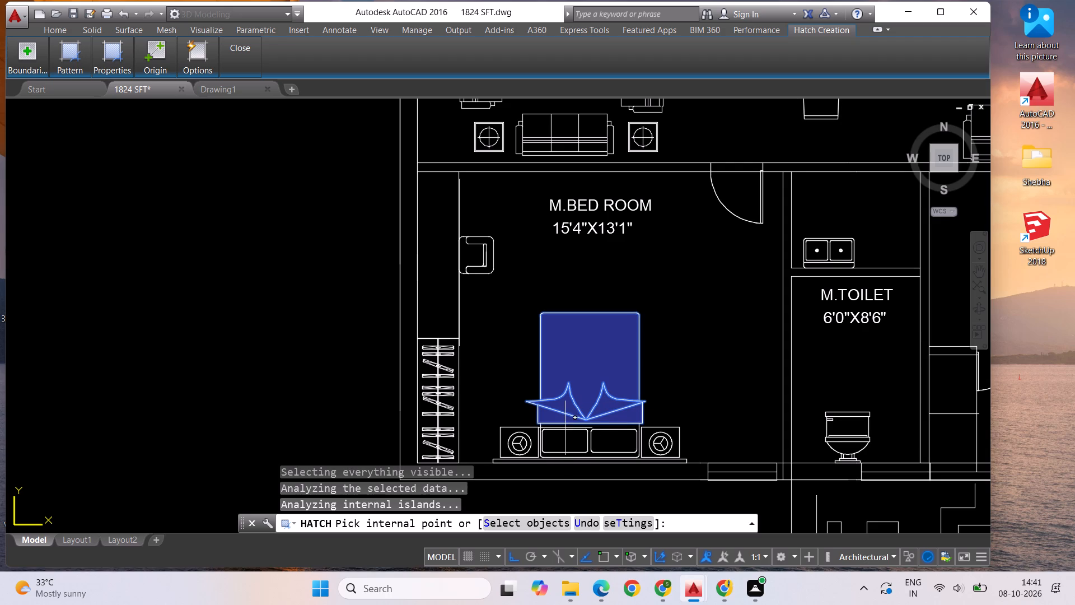
click(565, 428)
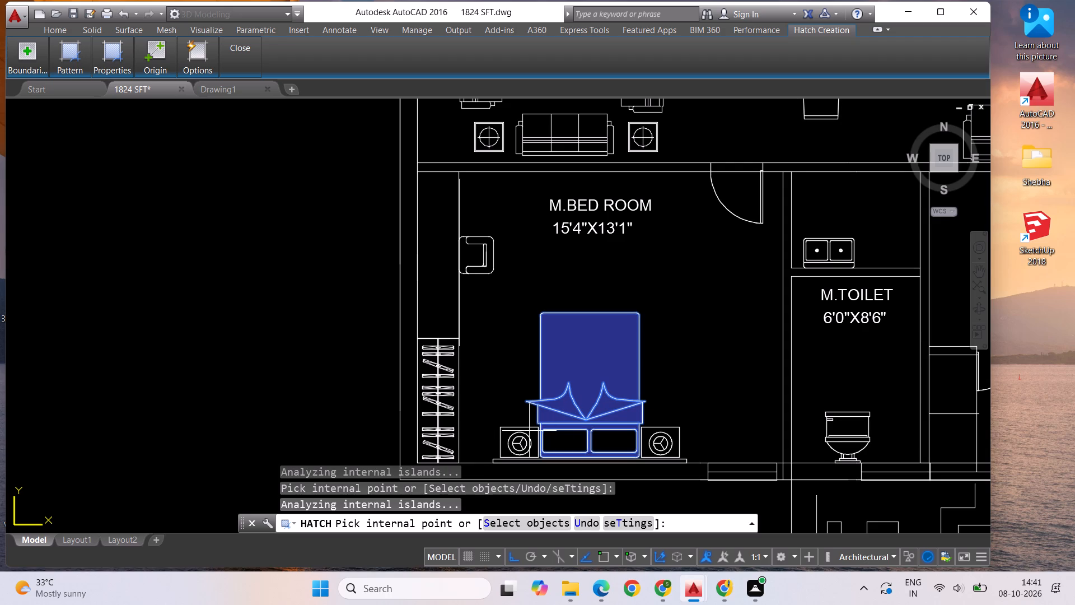
Add both bedside tables of the east apartment's M.Bed Room to the solid blue hatch, ending the hatch.
click(529, 431)
click(652, 430)
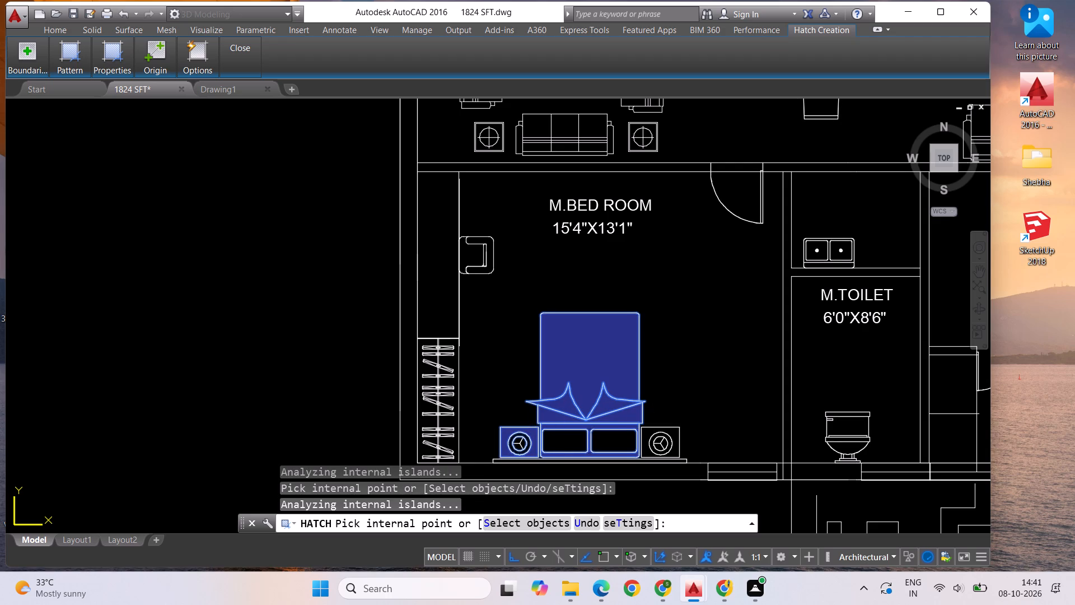
click(619, 443)
key(Escape)
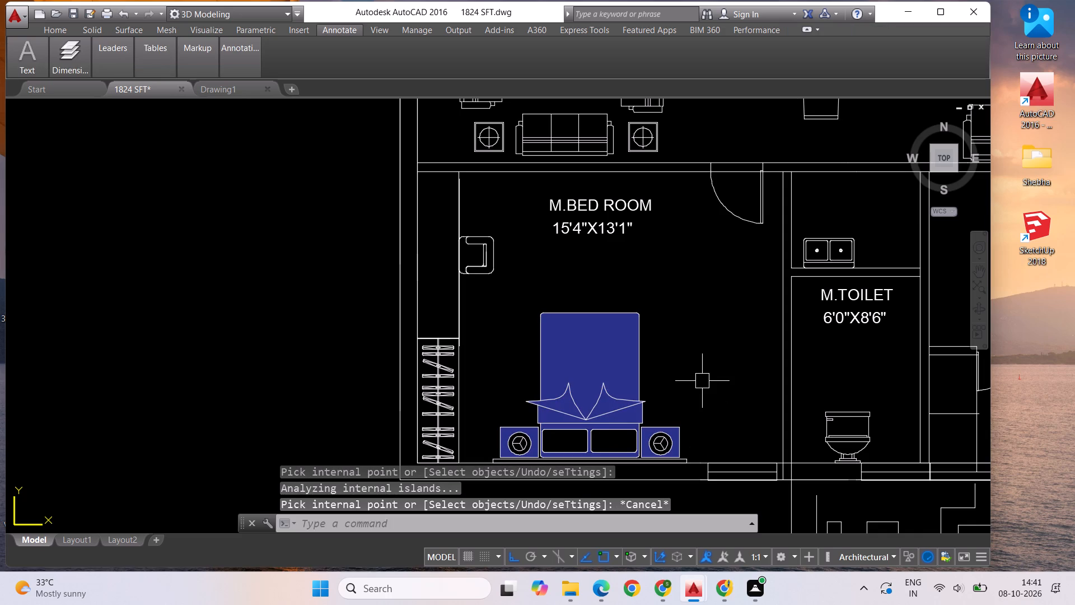
Start a new Hatch and fill the east apartment's Bed Room-2 bed with solid blue: blanket, both folded corners, mattress strip and pillow surround.
text(HATCH)
key(Return)
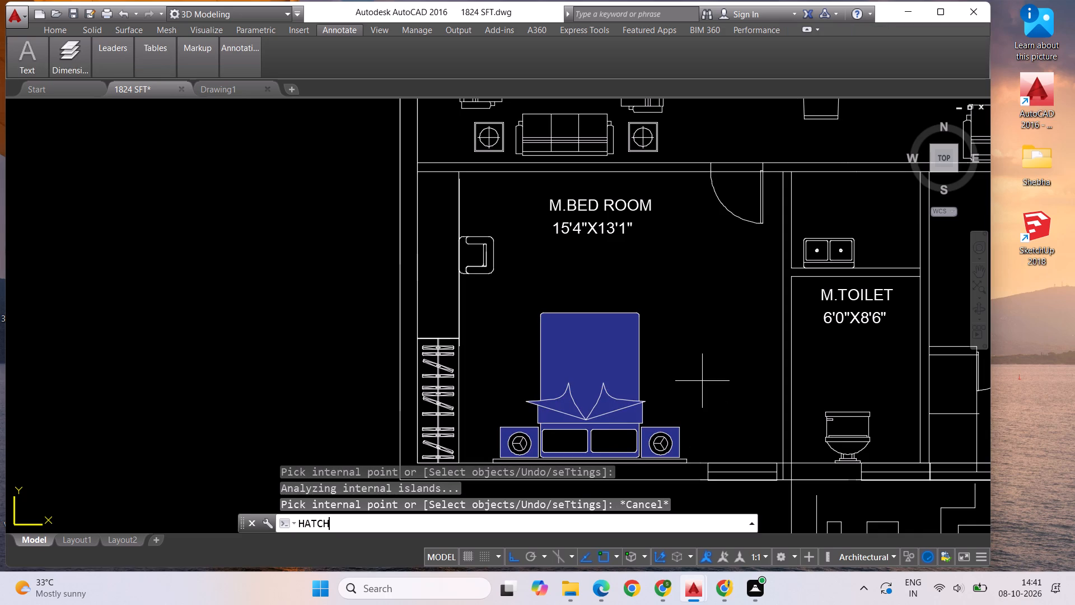
scroll(649, 385, down, 1)
scroll(578, 397, down, 2)
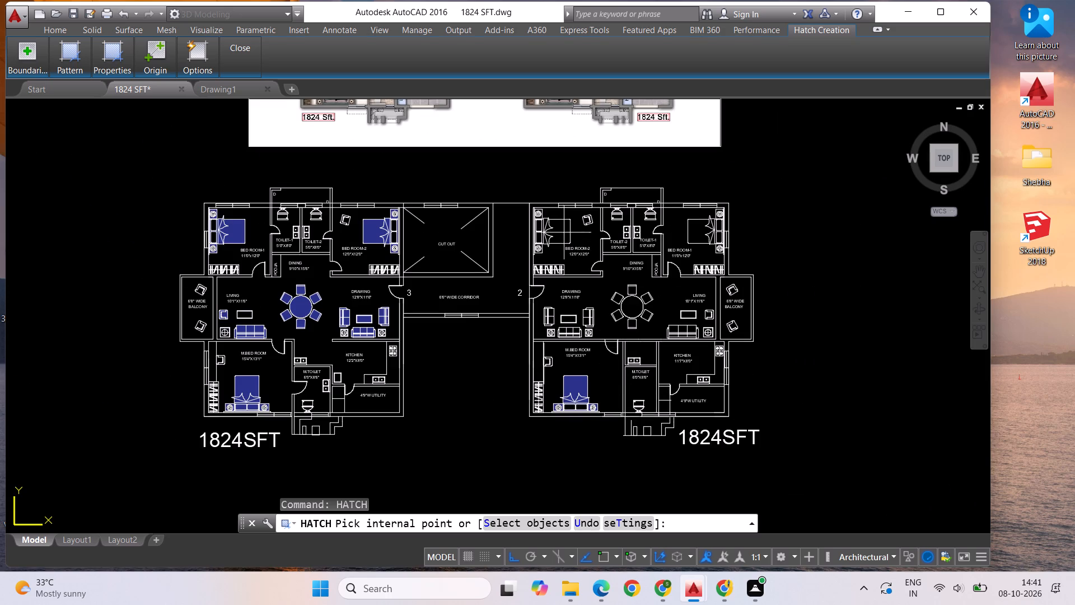
scroll(560, 231, up, 1)
click(559, 233)
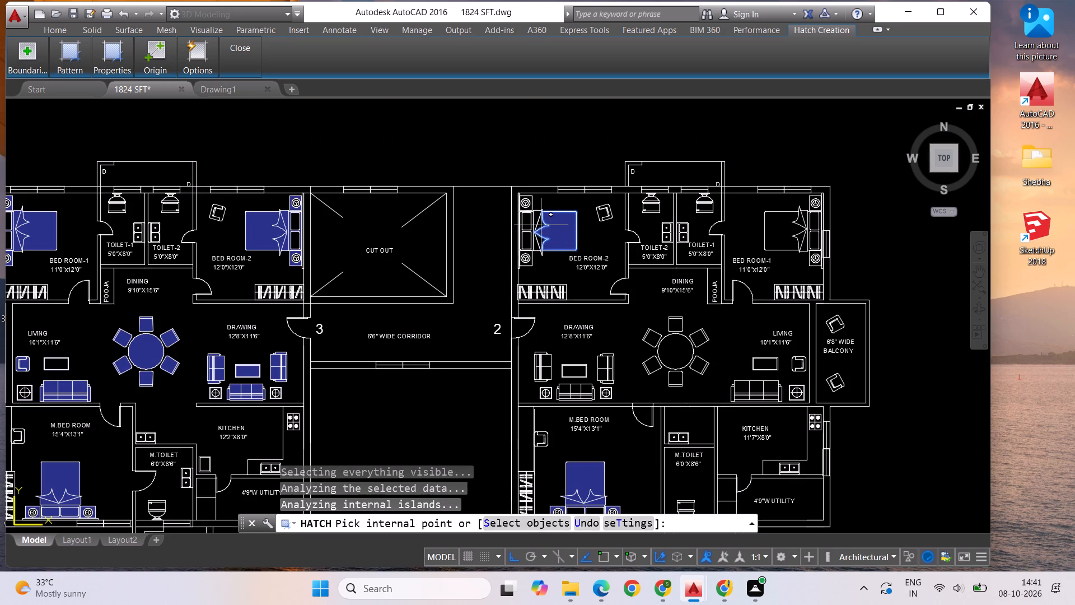
scroll(540, 225, up, 2)
click(540, 225)
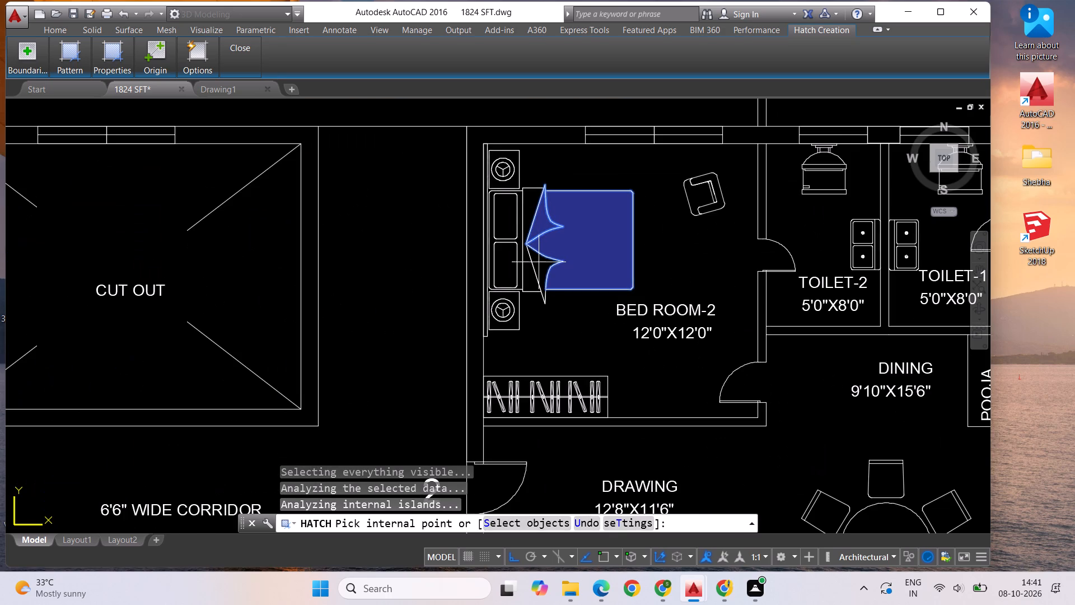
click(540, 264)
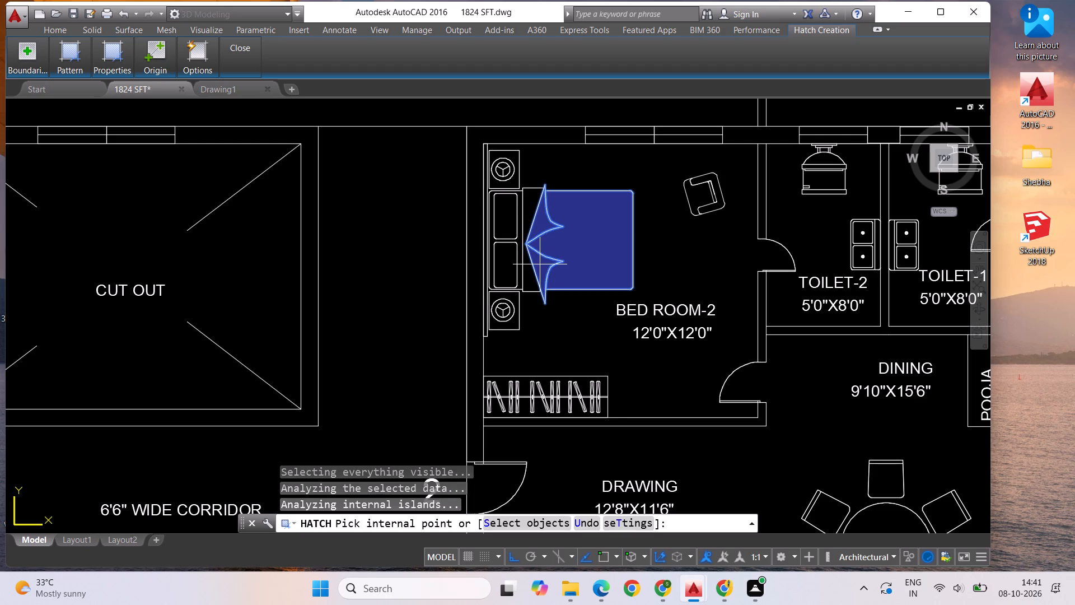
click(526, 200)
scroll(520, 200, up, 2)
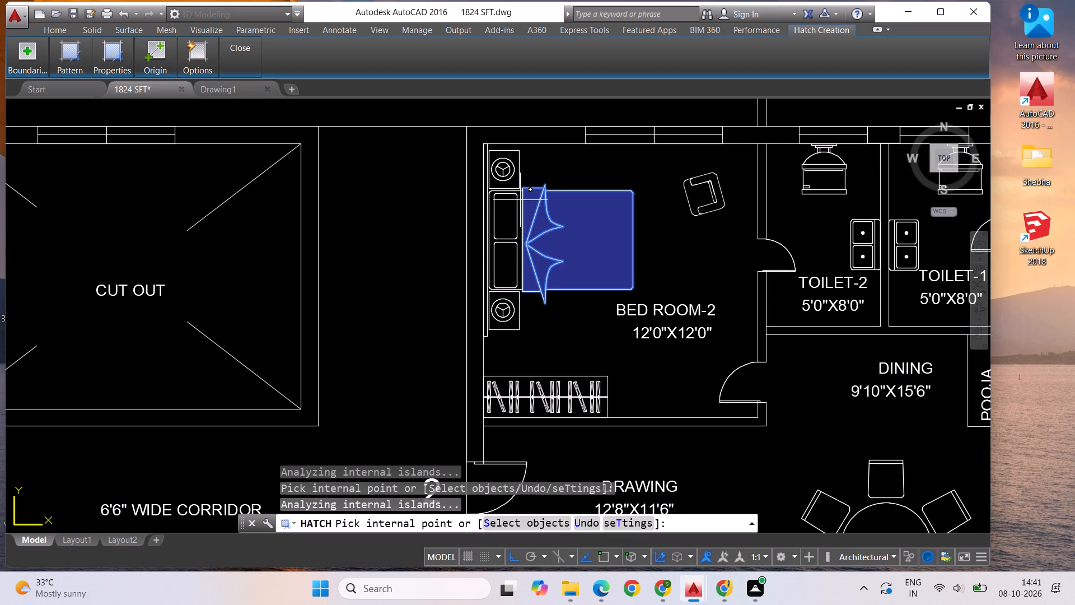
scroll(512, 201, up, 1)
click(523, 201)
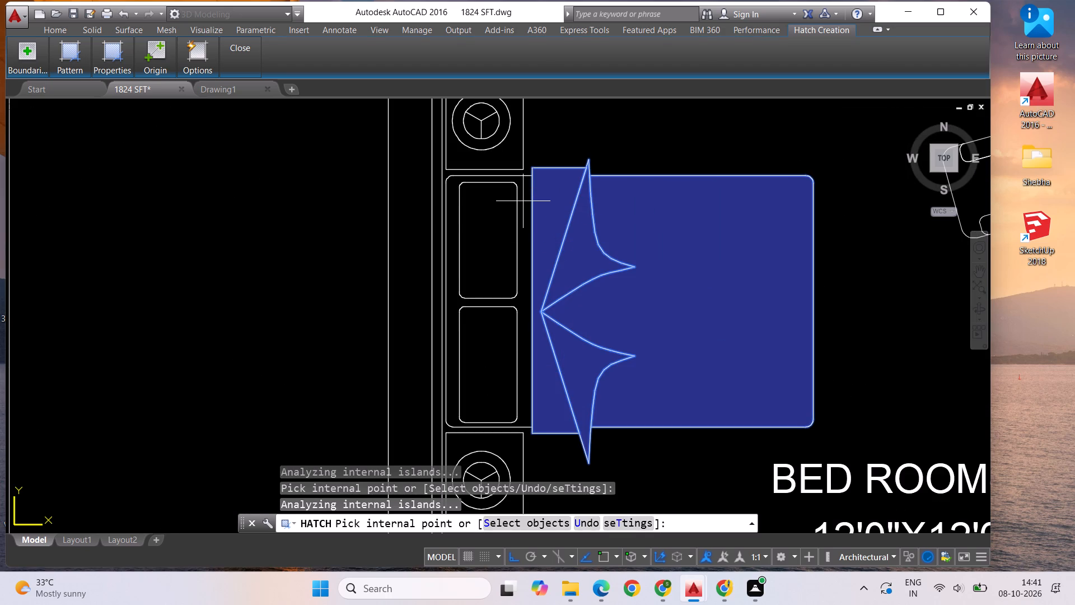
Add both bedside tables of the east apartment's Bed Room-2 to the solid blue hatch, pick both pillows and end the hatch.
scroll(522, 218, down, 1)
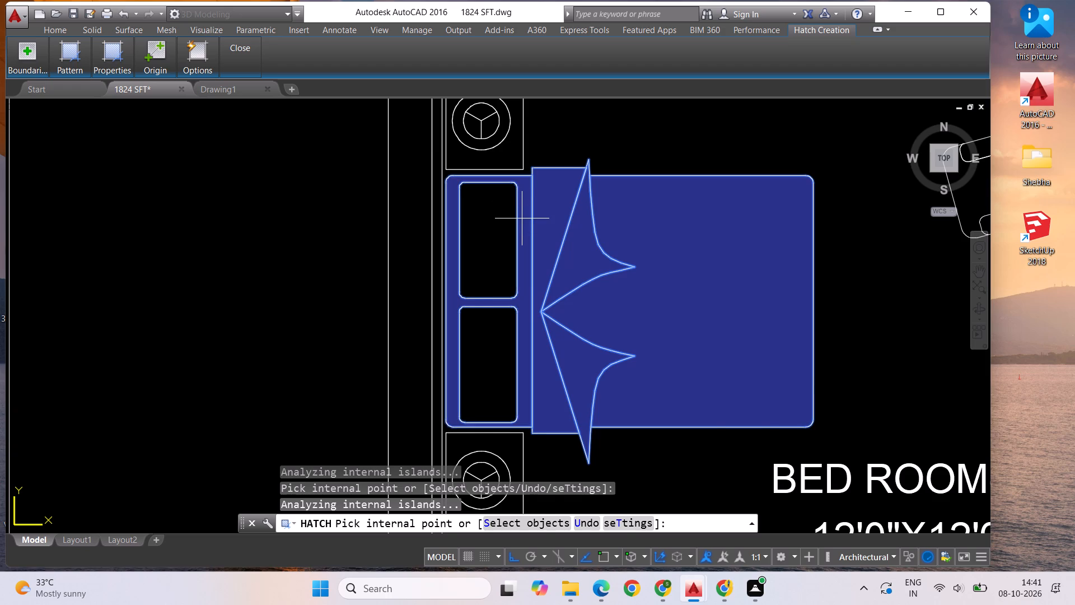
click(518, 176)
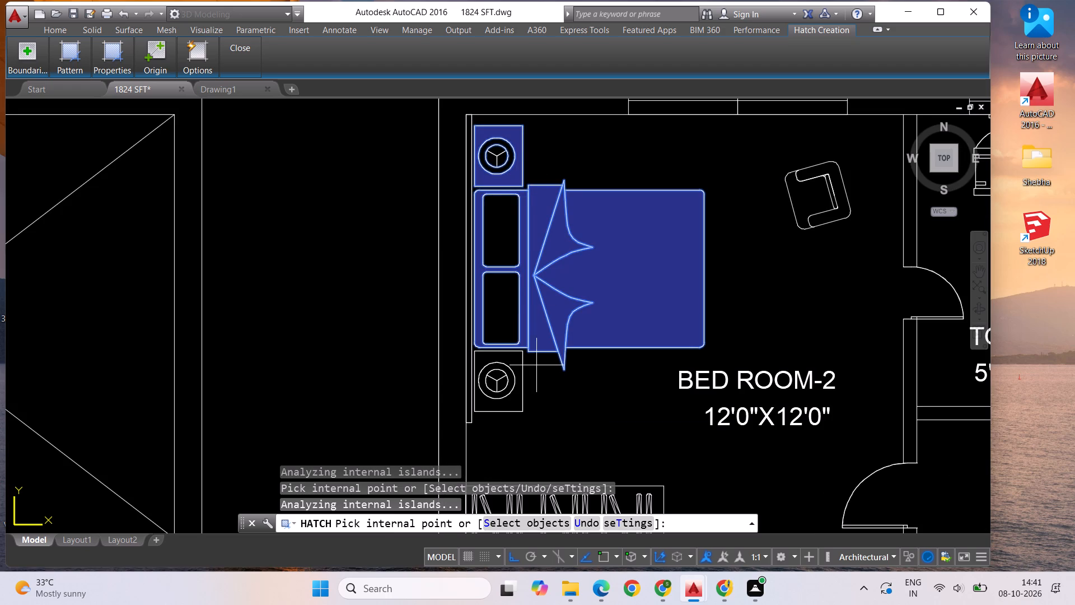
click(515, 360)
click(508, 317)
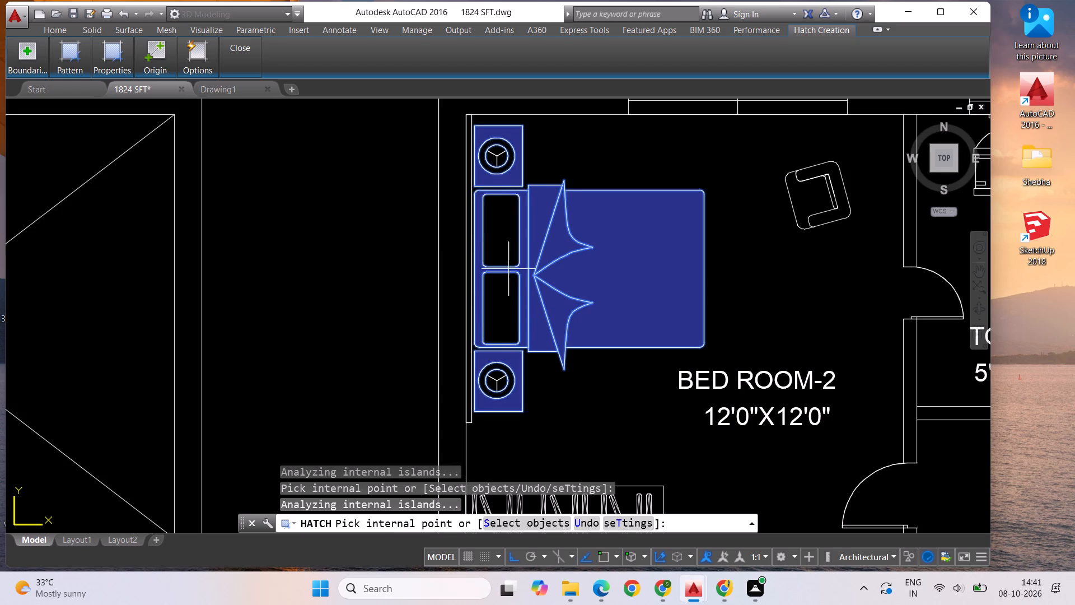
click(506, 239)
key(Escape)
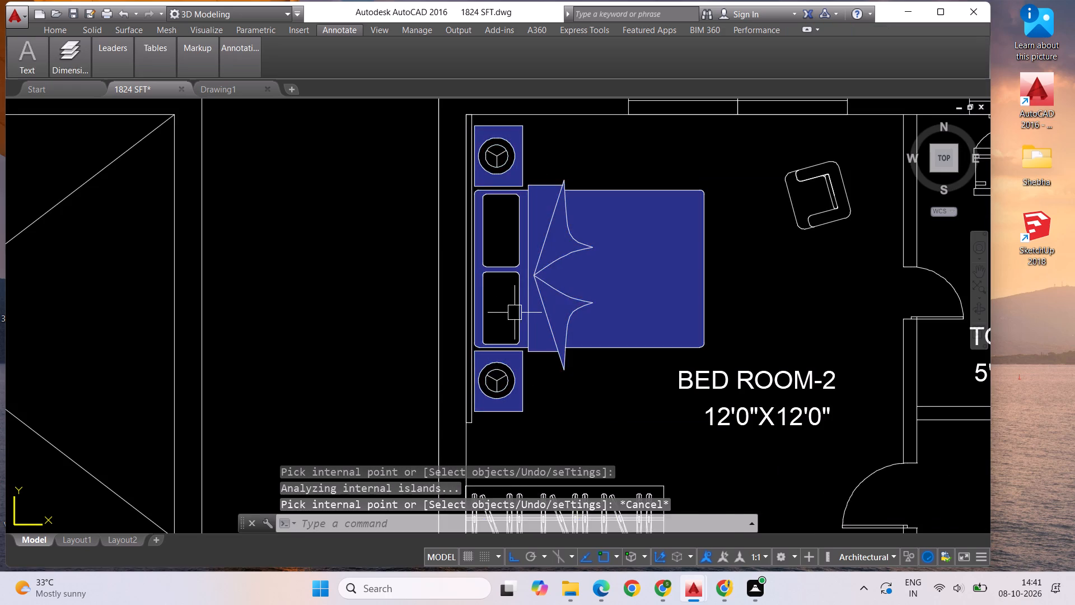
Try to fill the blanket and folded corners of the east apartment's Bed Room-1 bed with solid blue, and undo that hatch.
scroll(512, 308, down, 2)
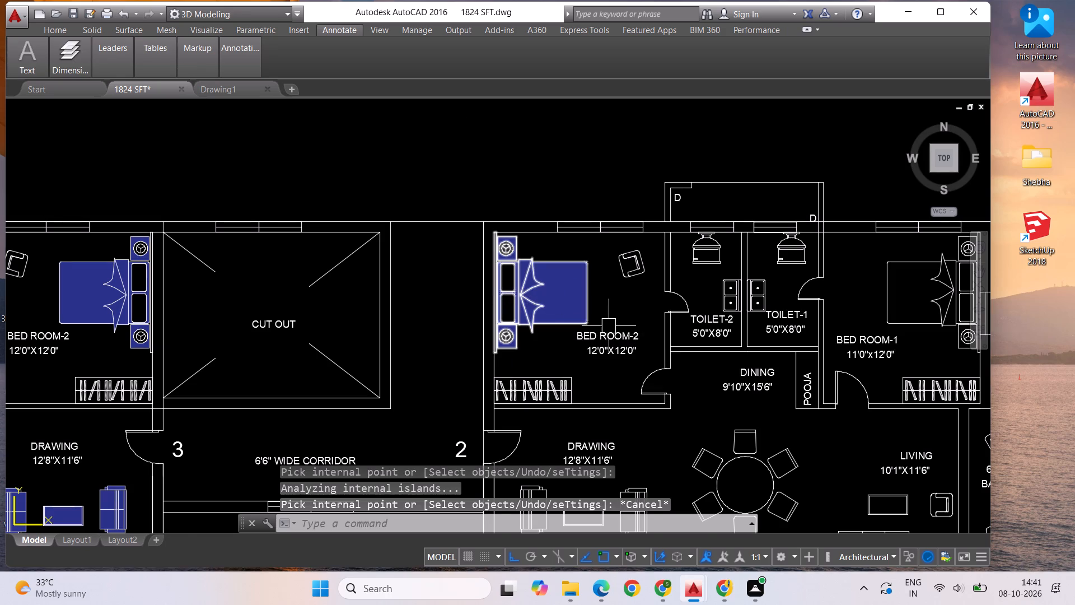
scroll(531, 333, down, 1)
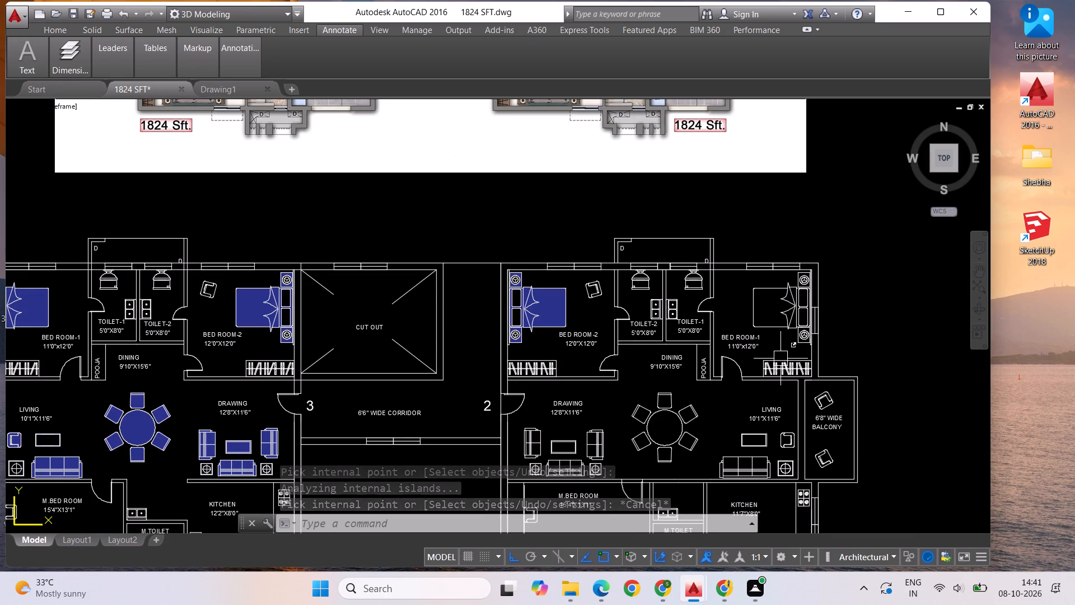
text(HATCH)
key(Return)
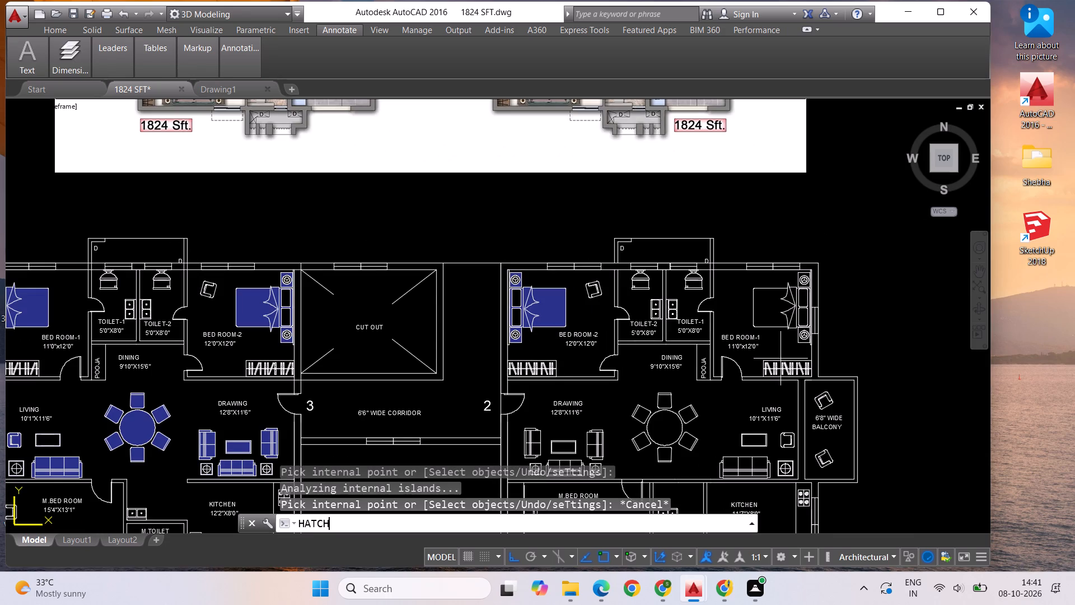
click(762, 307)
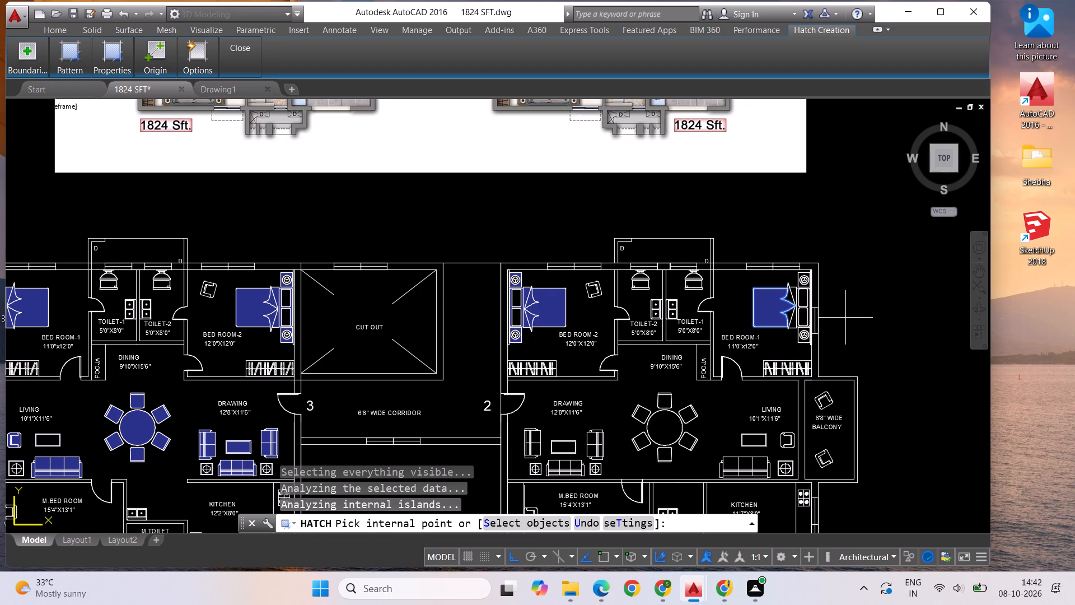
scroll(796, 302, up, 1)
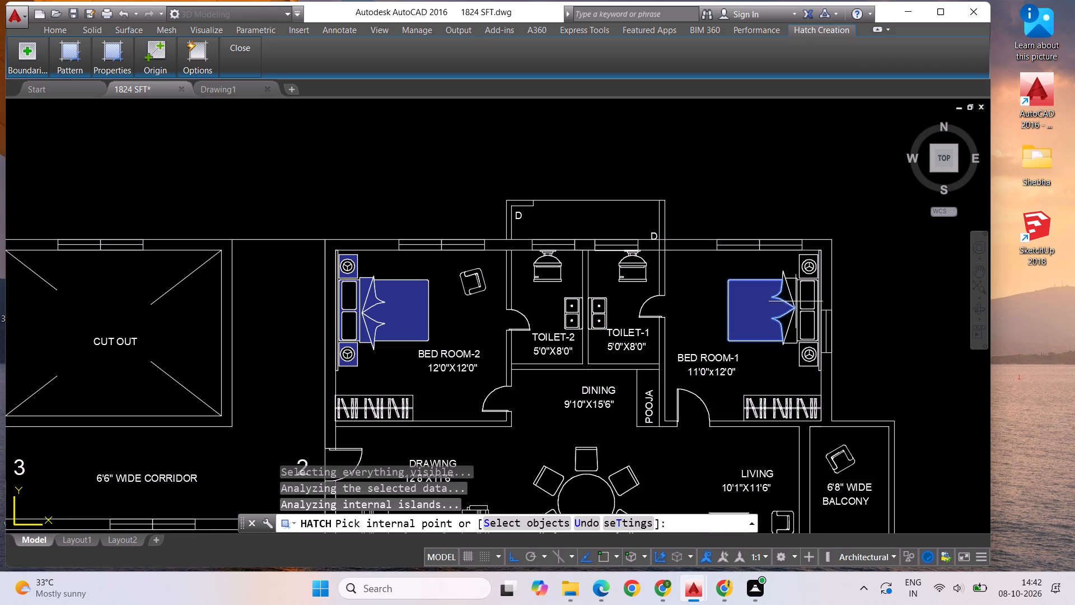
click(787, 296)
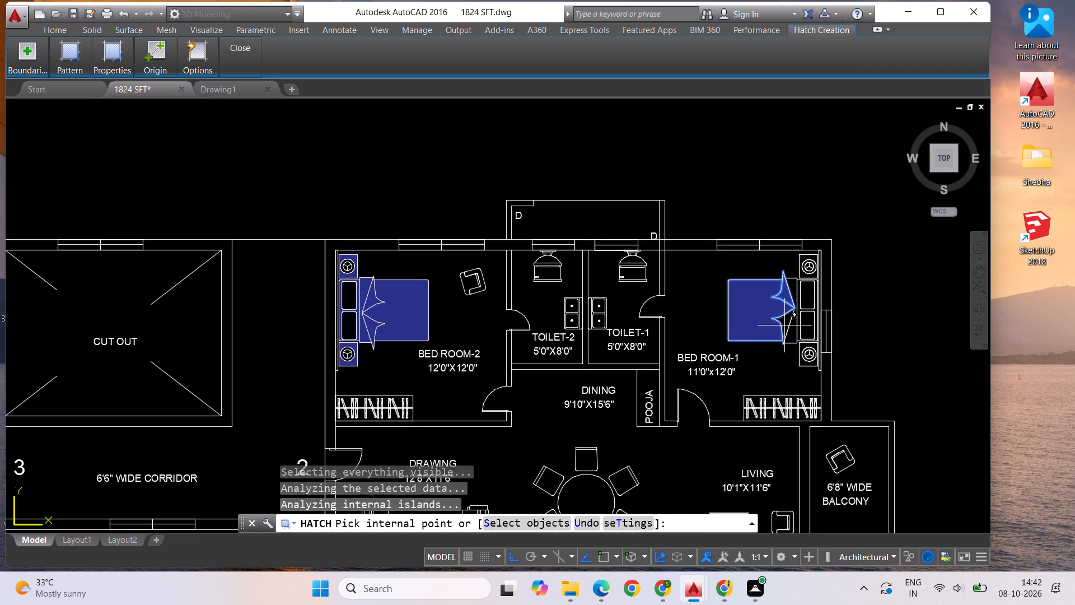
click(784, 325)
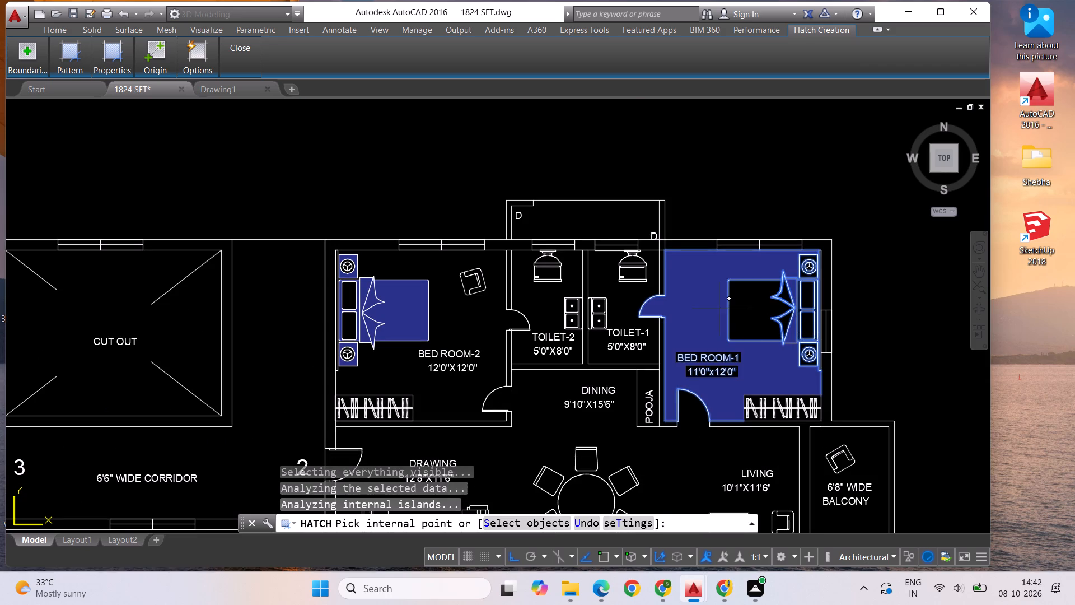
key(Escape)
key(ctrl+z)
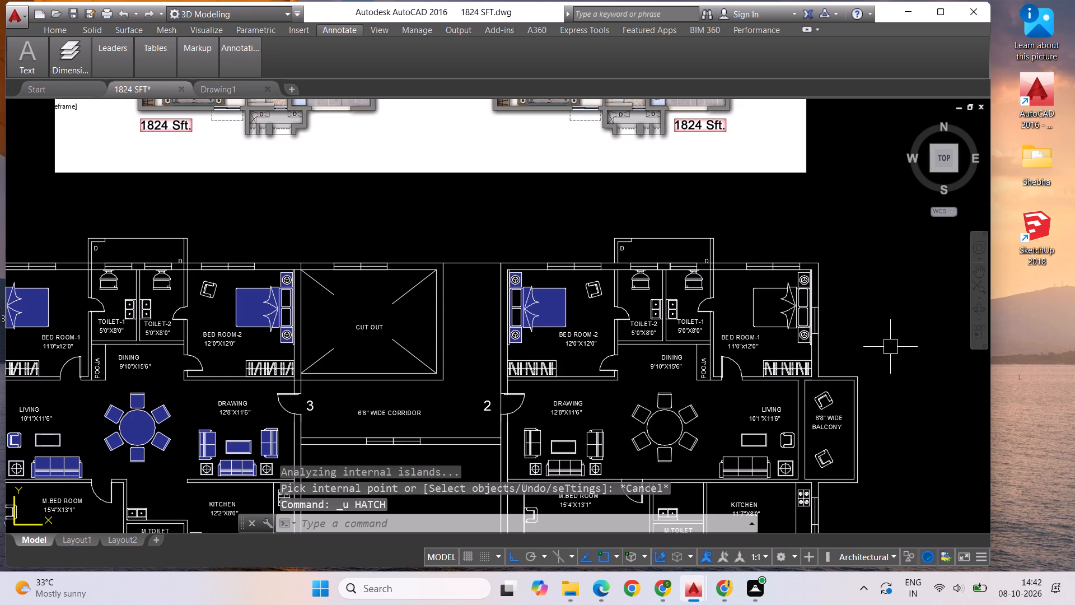
Start a new Hatch and fill the east apartment's Bed Room-1 bed with solid blue: blanket, both folded corners, mattress strip and pillow surround.
text(HATCH)
key(Return)
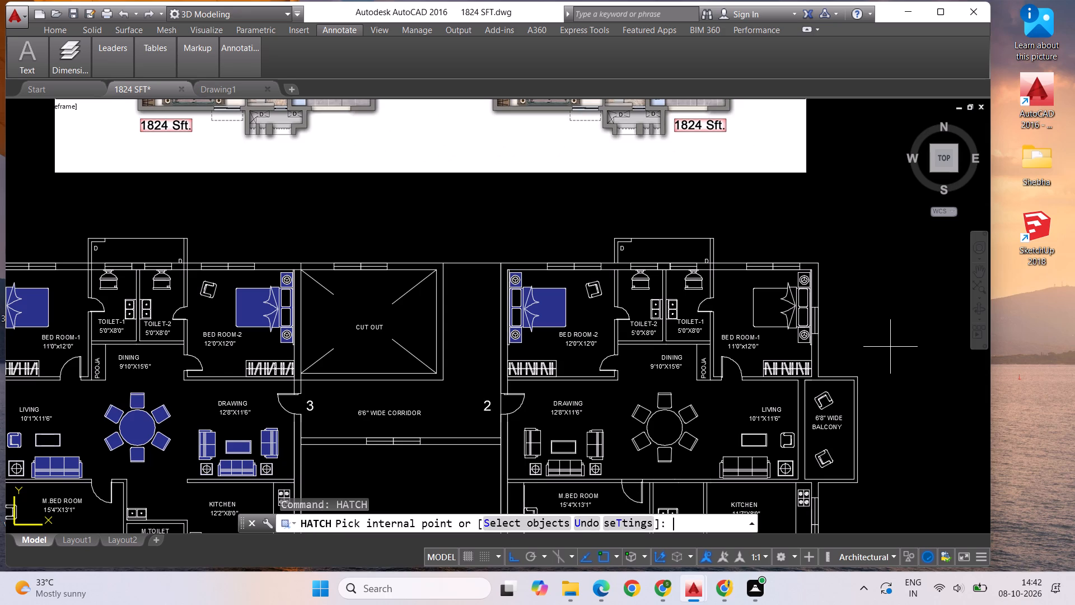
click(770, 302)
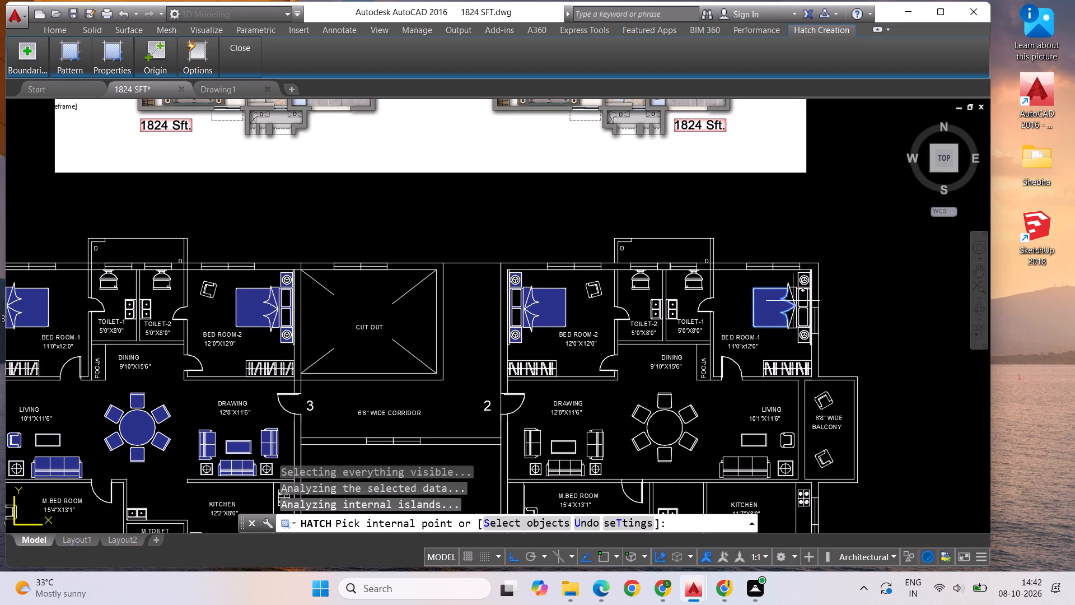
scroll(797, 306, up, 5)
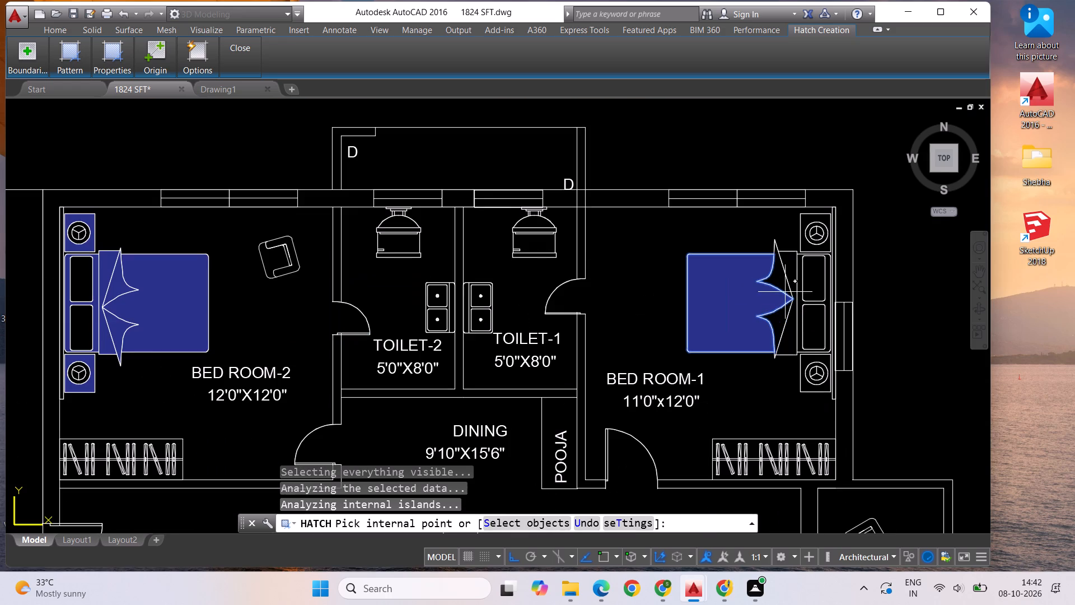
click(779, 277)
click(781, 324)
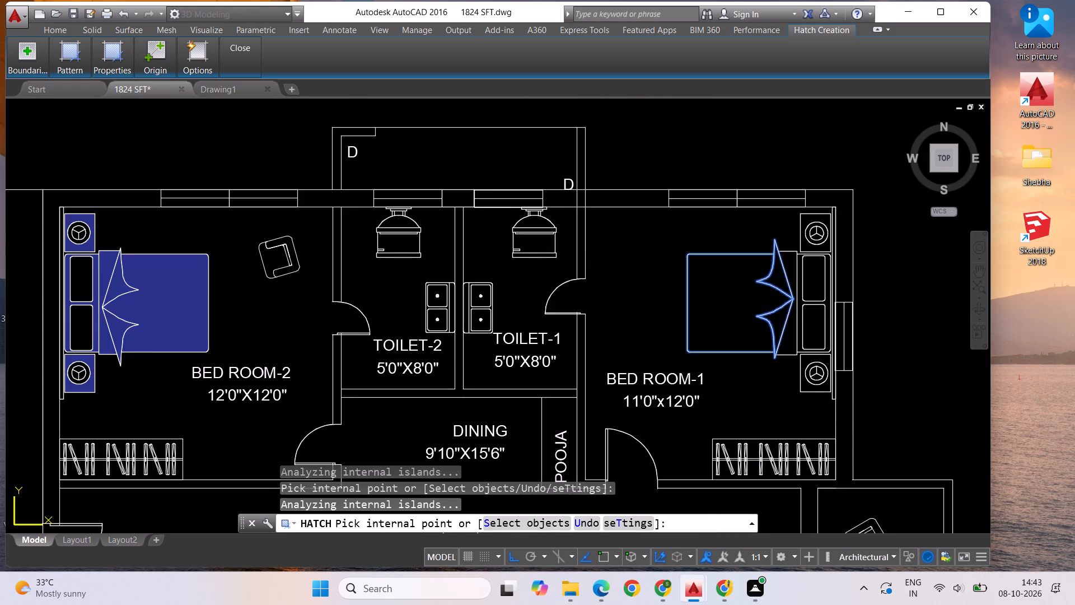
click(792, 333)
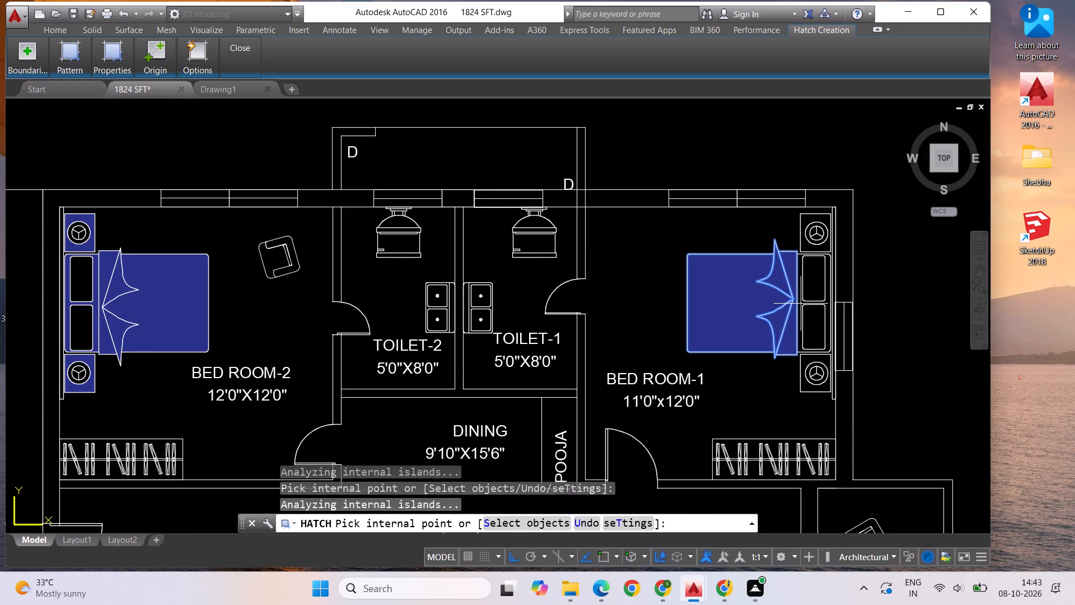
click(801, 304)
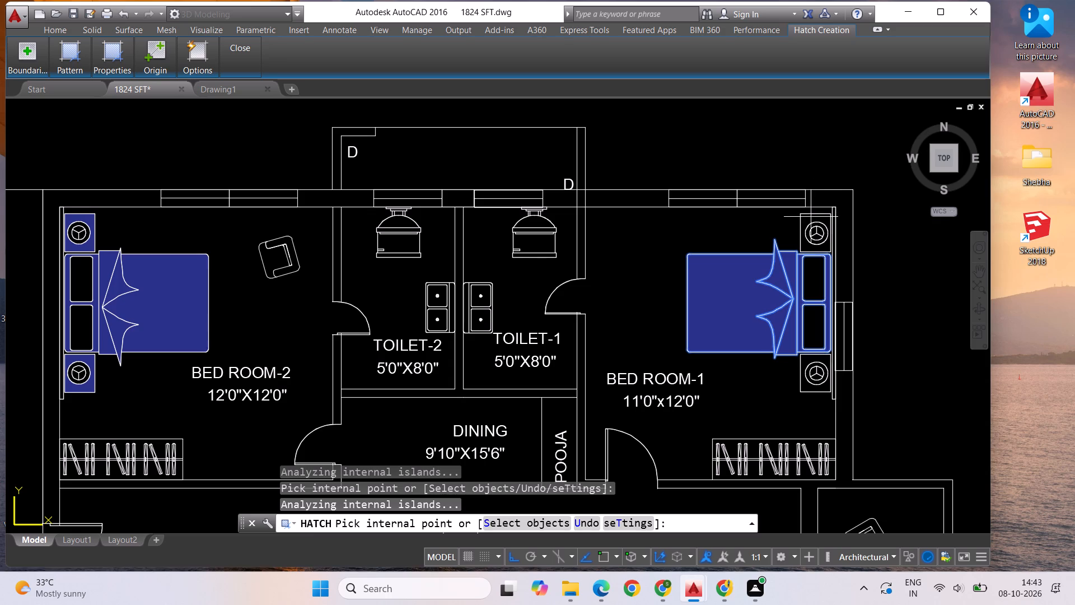
Add both bedside tables and both pillows of the east apartment's Bed Room-1 to the solid blue hatch, ending the hatch.
click(811, 217)
click(817, 388)
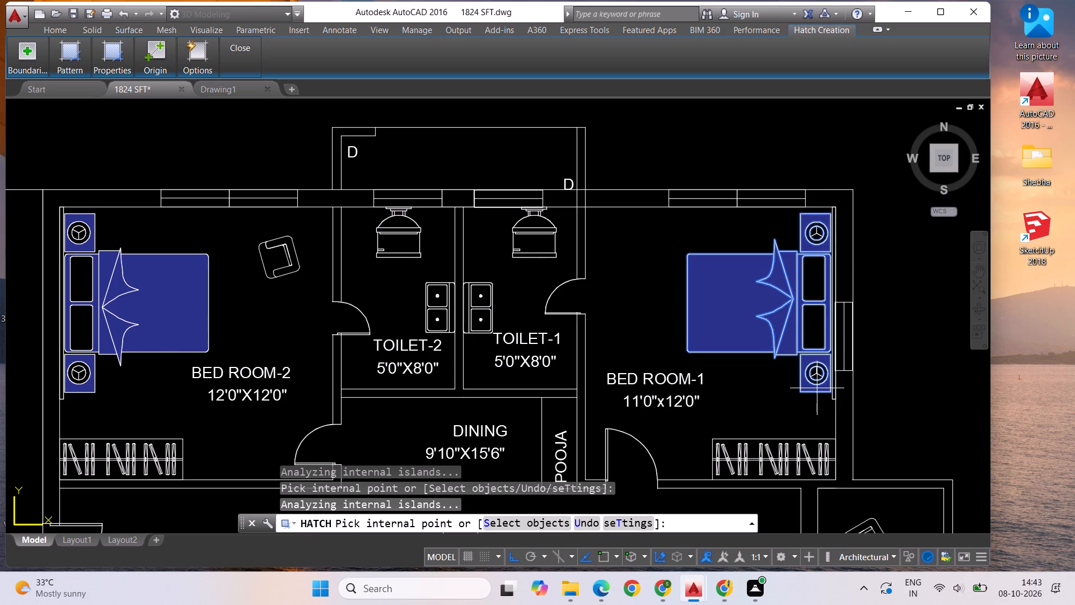
click(816, 334)
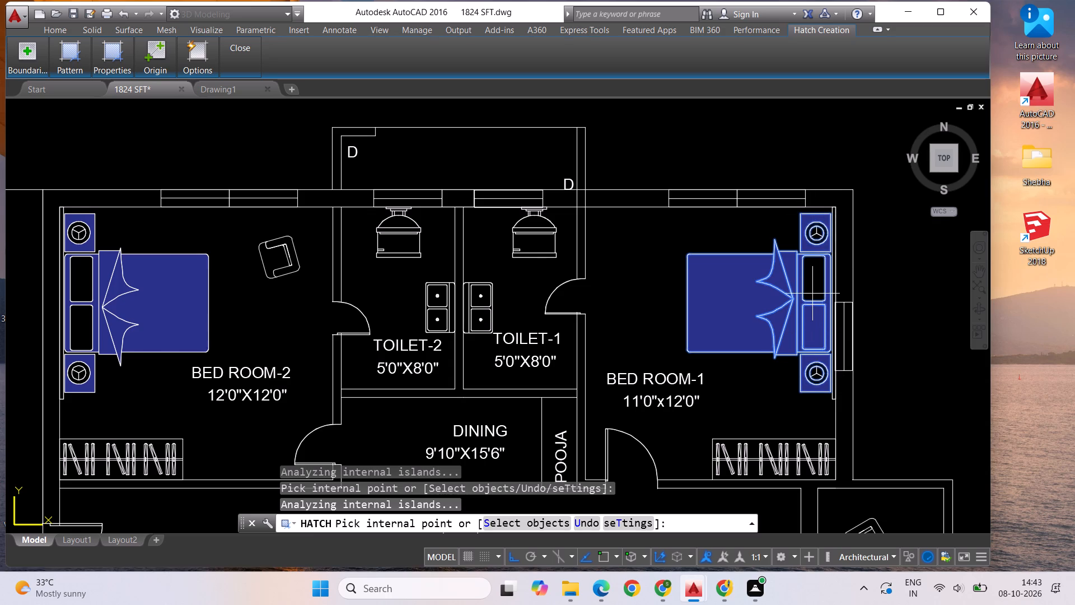
click(813, 285)
click(818, 284)
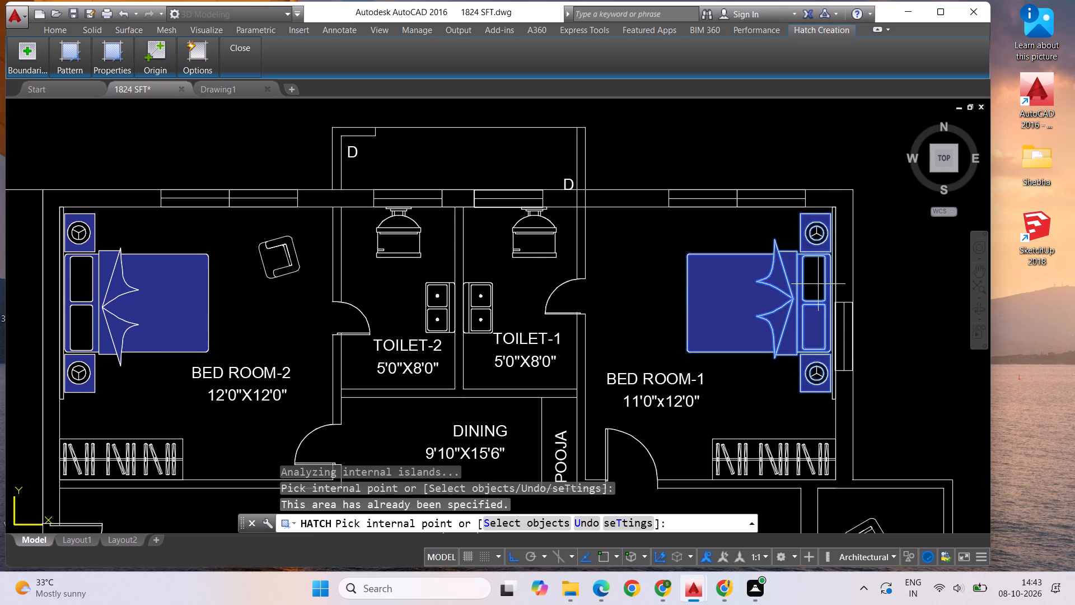
key(Escape)
Hatch the two-part unit beside the east apartment's 4'9"W Utility in solid blue, including the thin strip above it.
scroll(818, 329, down, 1)
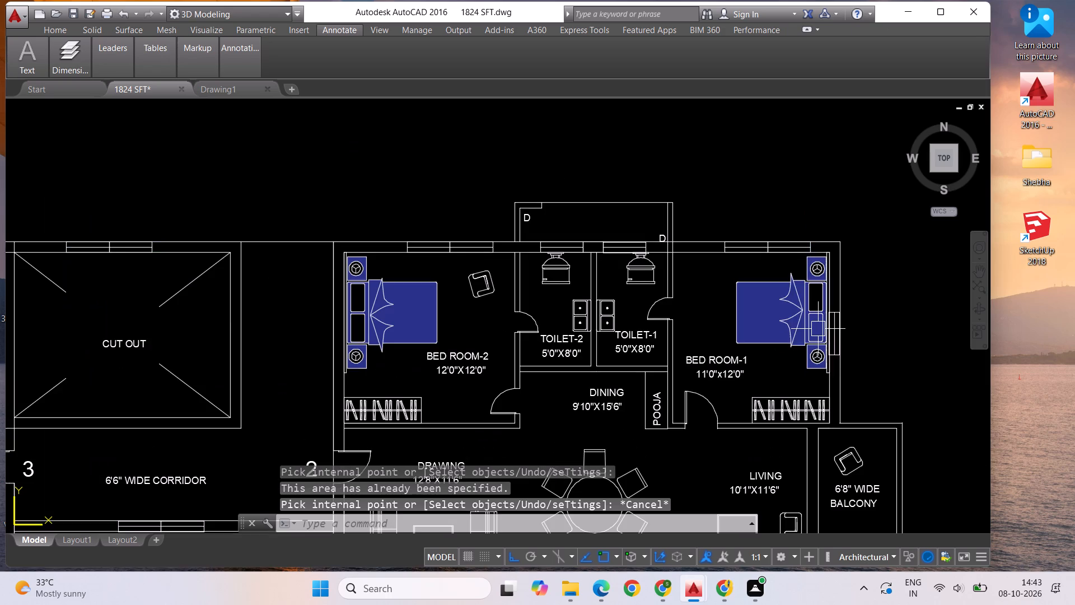
scroll(811, 296, down, 1)
scroll(744, 260, down, 1)
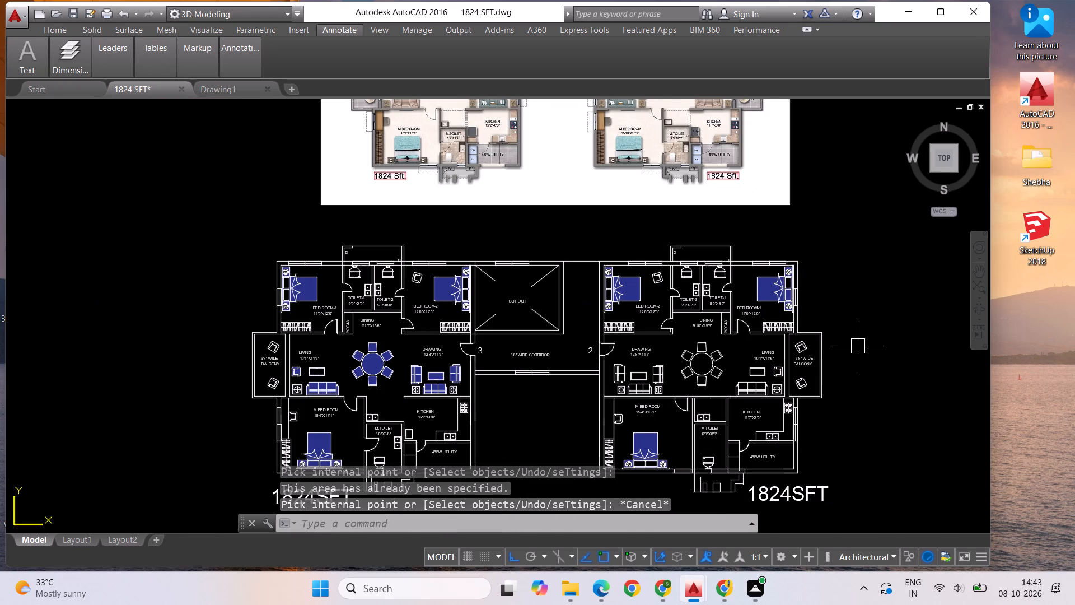
text(HATCH)
key(Return)
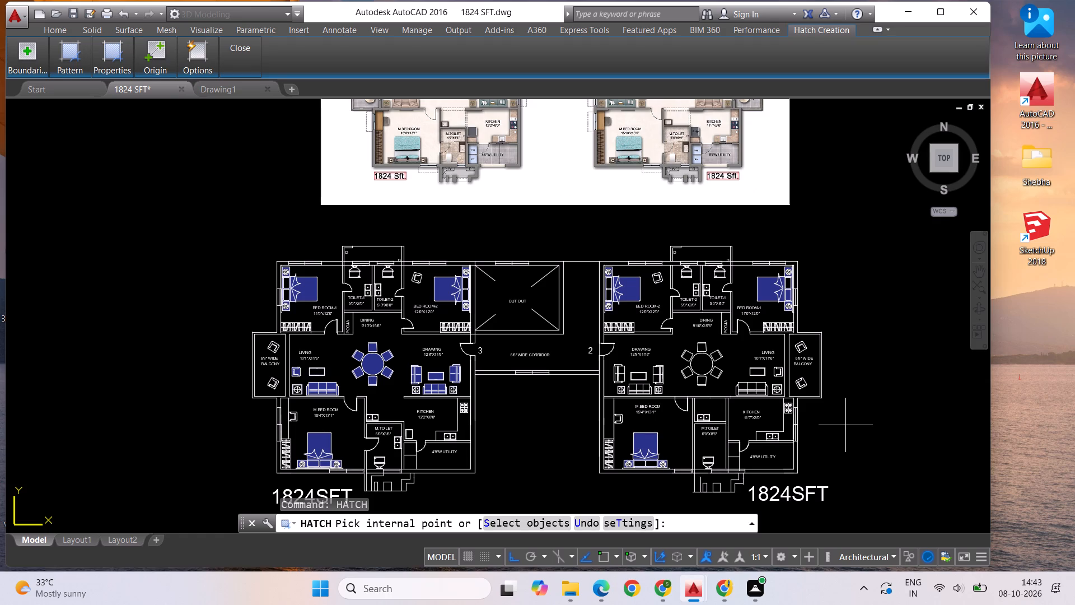
scroll(737, 464, up, 2)
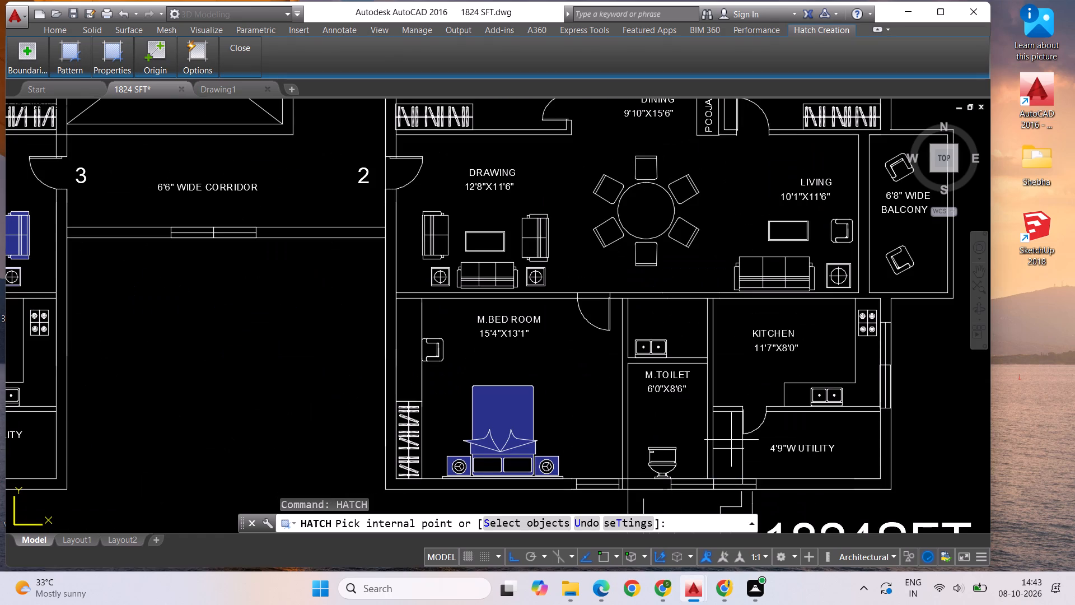
click(731, 440)
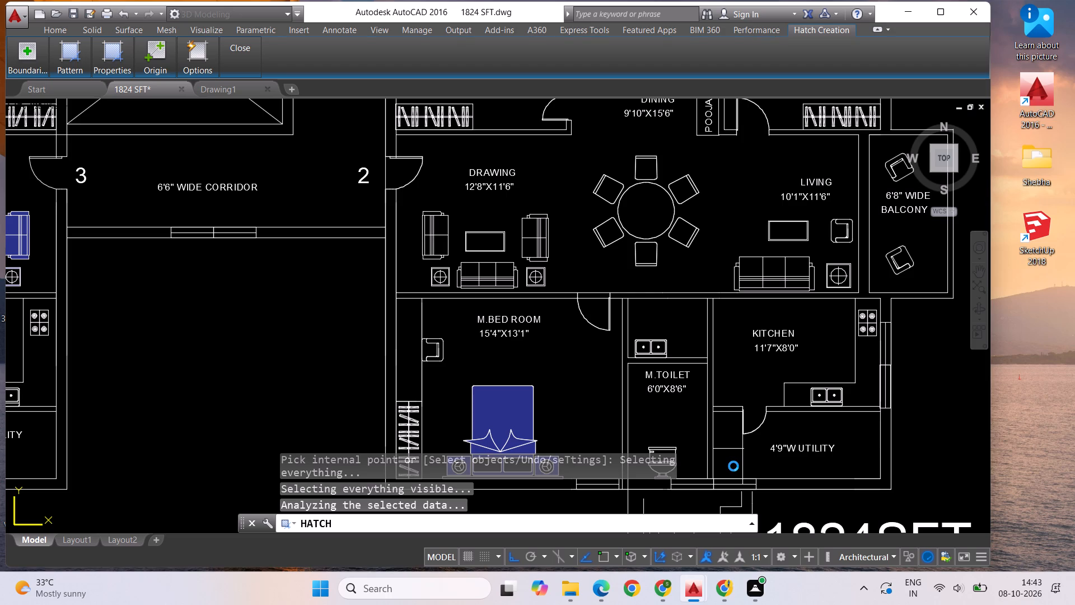
click(733, 466)
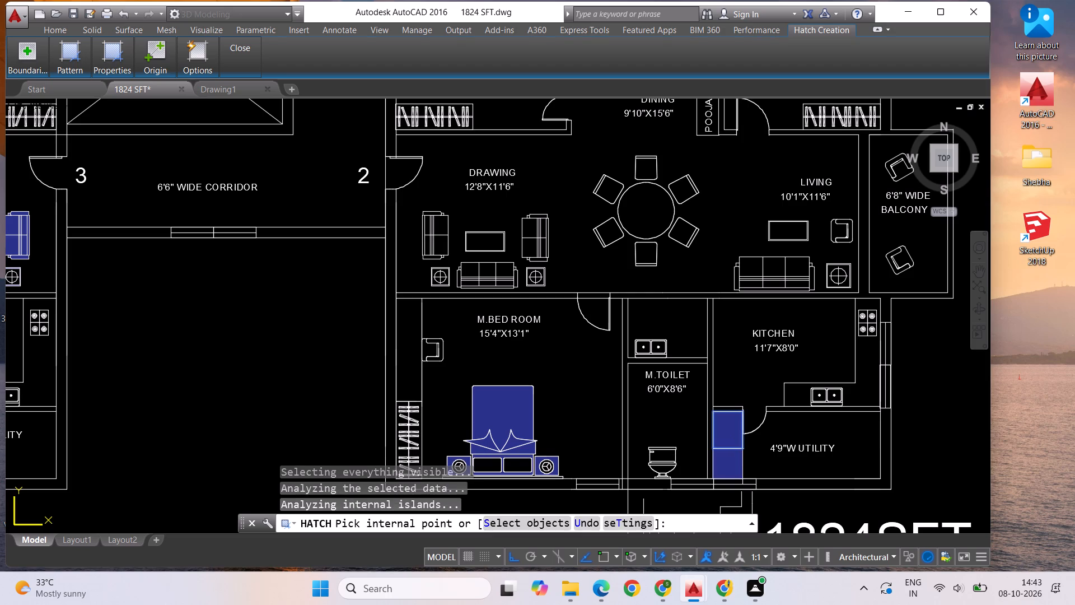
click(732, 408)
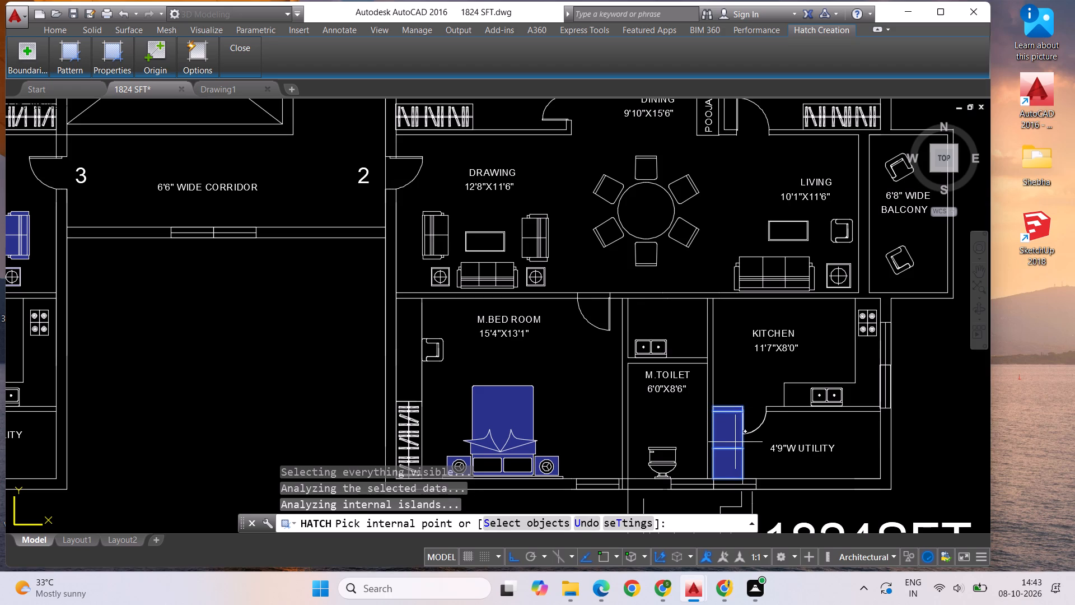
key(Escape)
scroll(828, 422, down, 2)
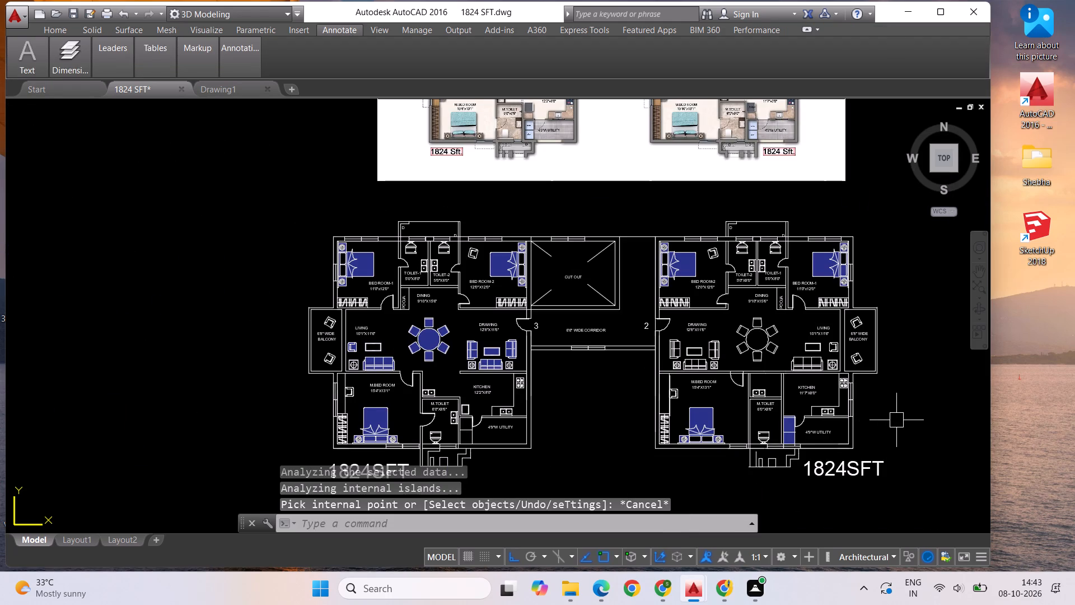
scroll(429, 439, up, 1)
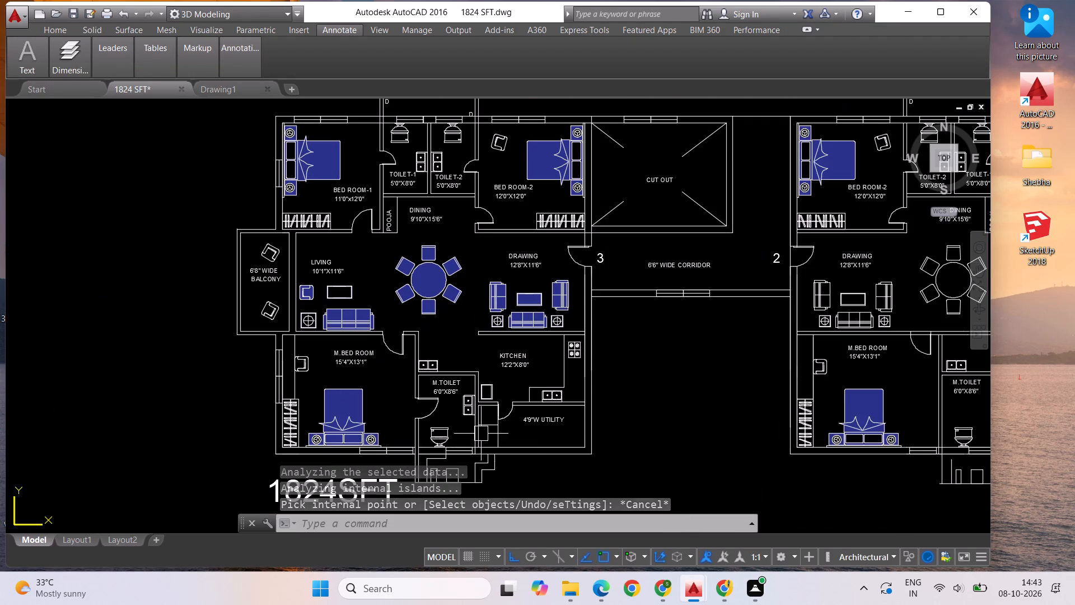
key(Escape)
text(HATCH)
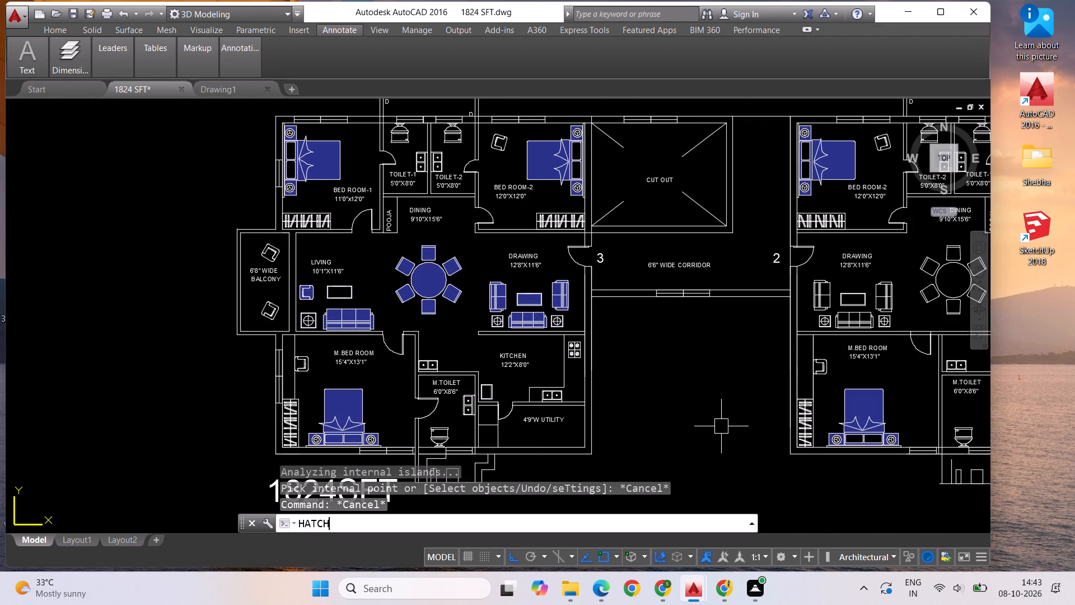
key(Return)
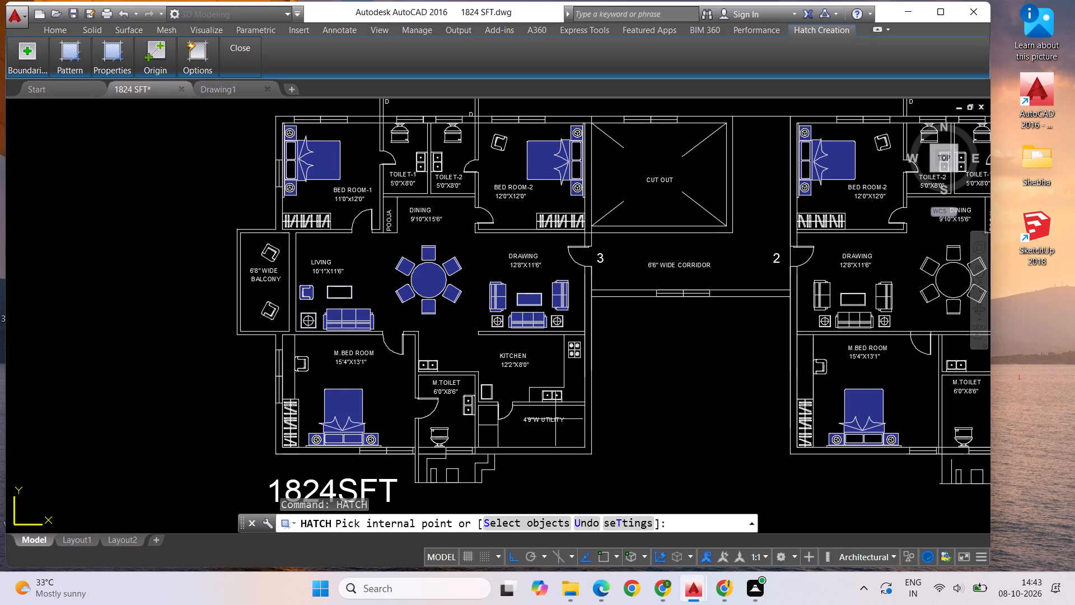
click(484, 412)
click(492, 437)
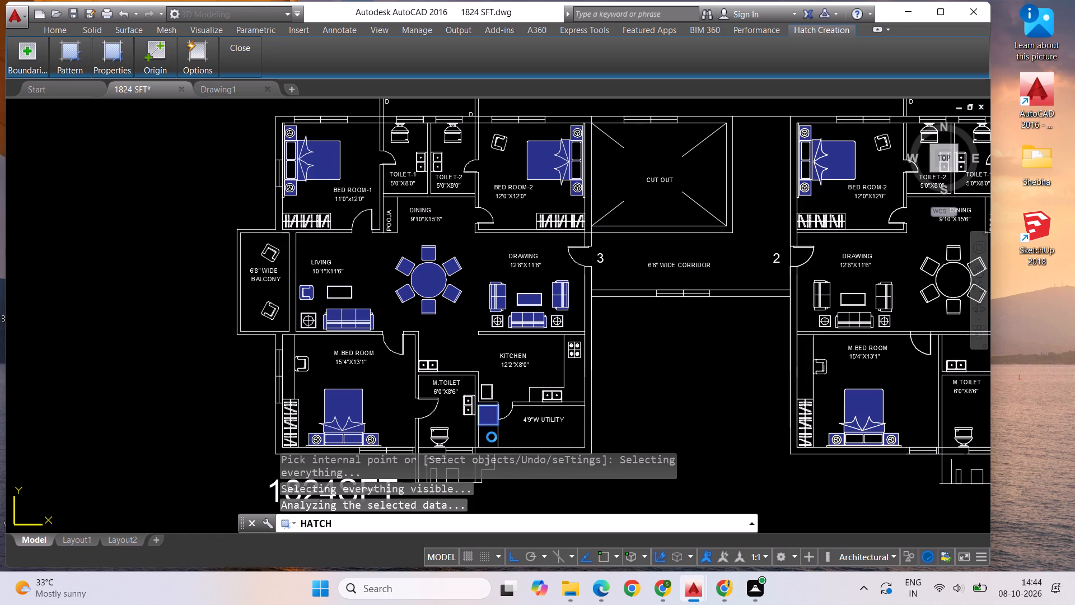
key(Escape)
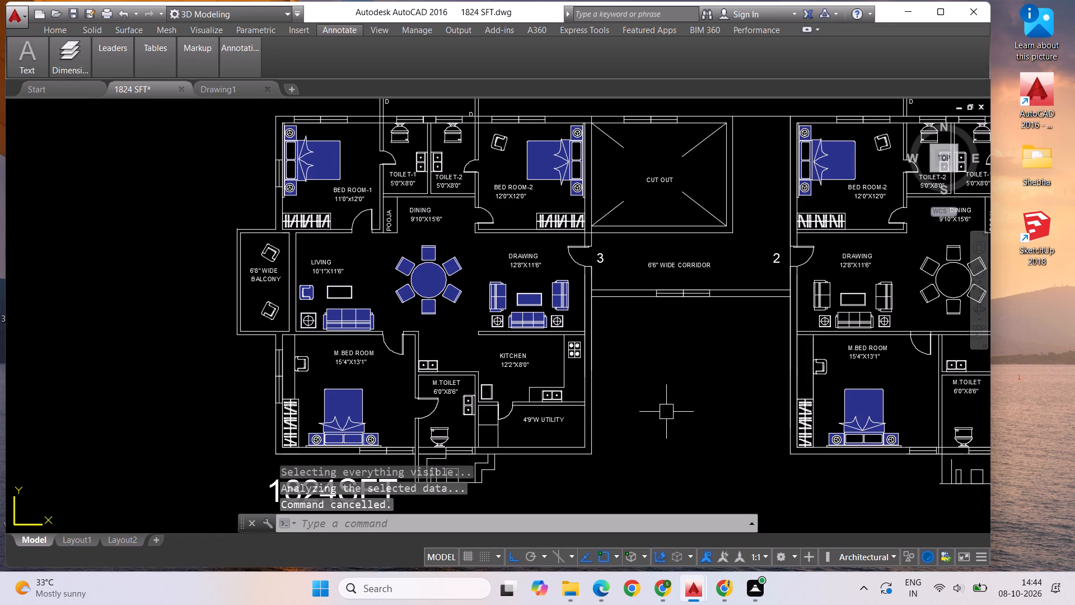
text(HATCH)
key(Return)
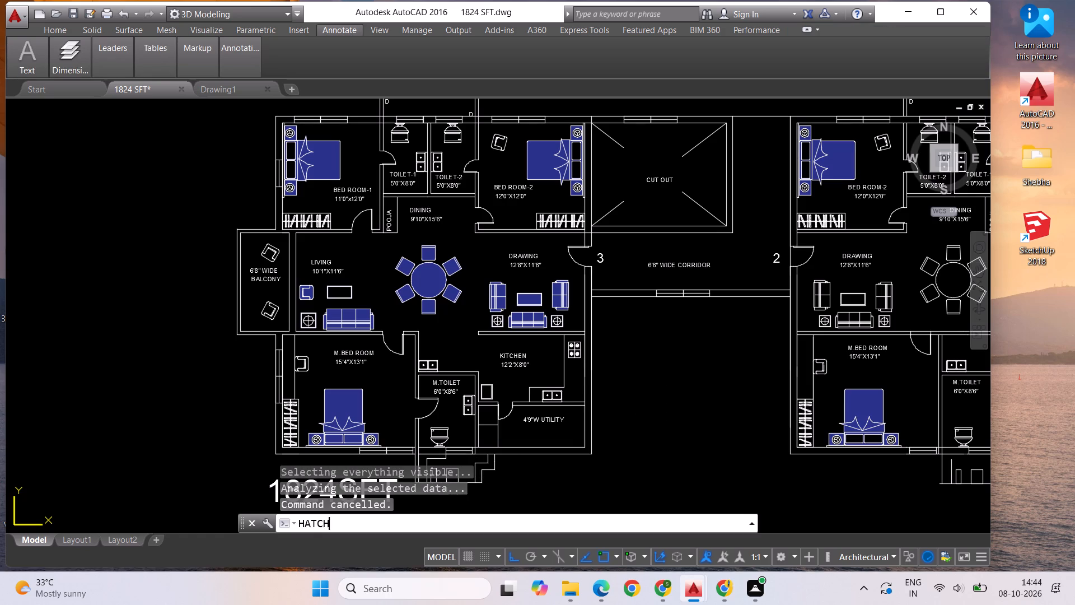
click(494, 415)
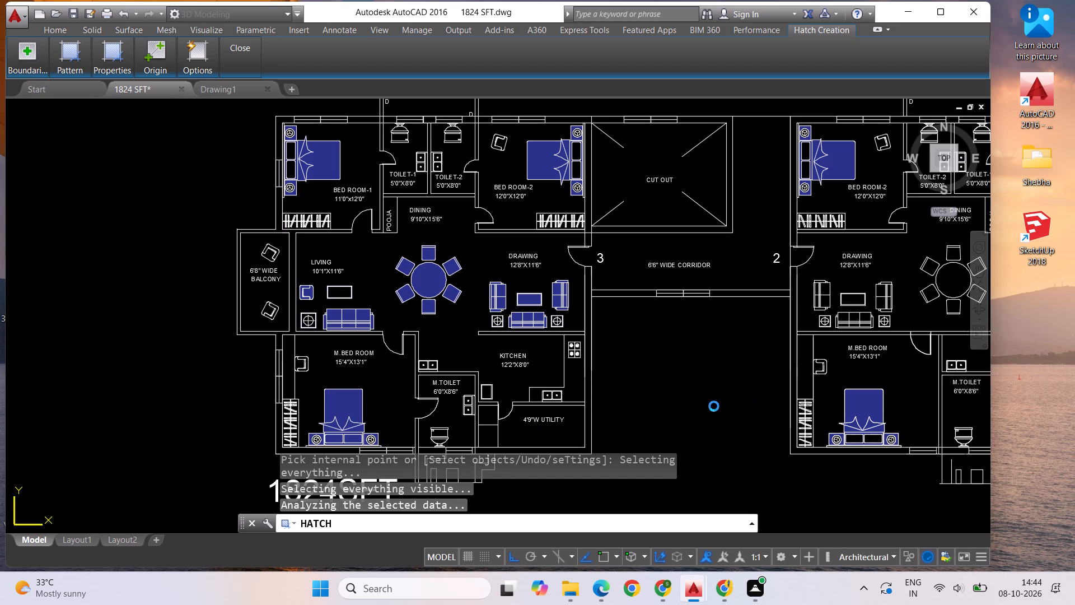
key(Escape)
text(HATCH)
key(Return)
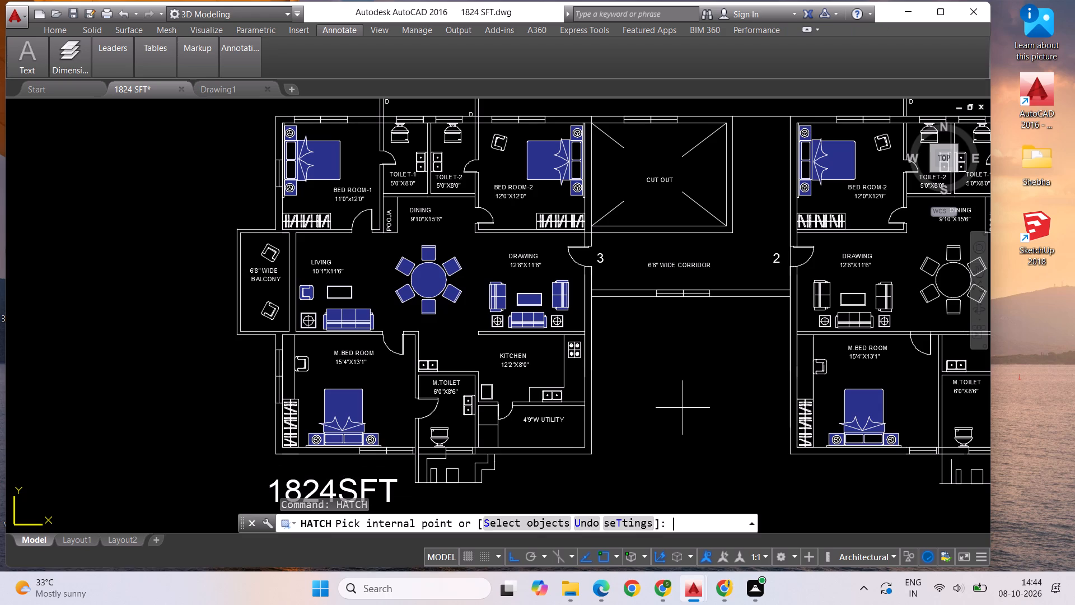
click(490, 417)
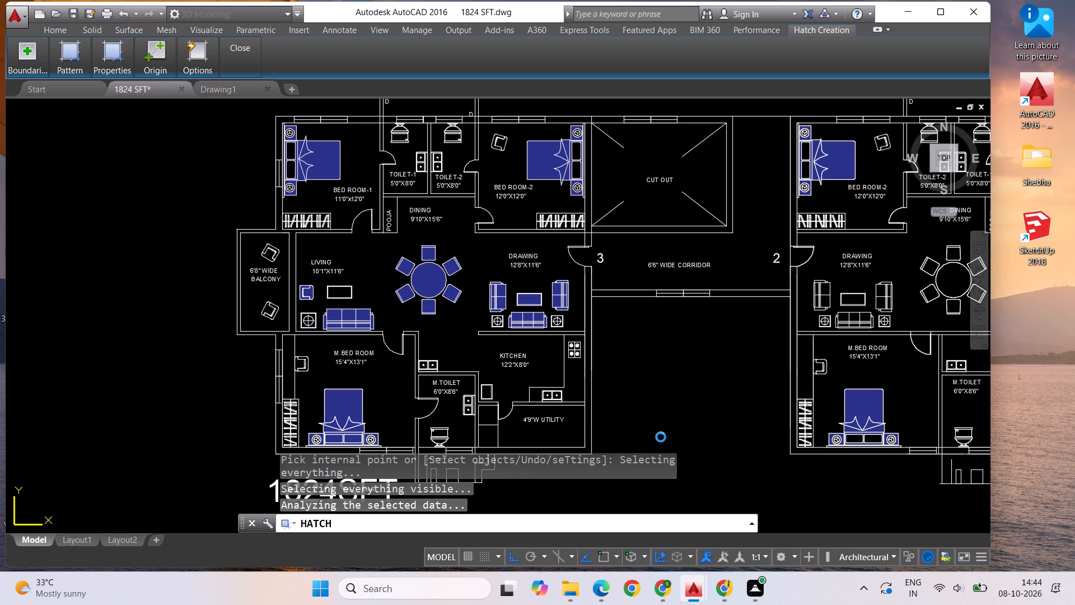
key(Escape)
Hatch both parts of the unit beside the west apartment's 4'9"W Utility in solid blue and end the hatch.
scroll(468, 452, up, 2)
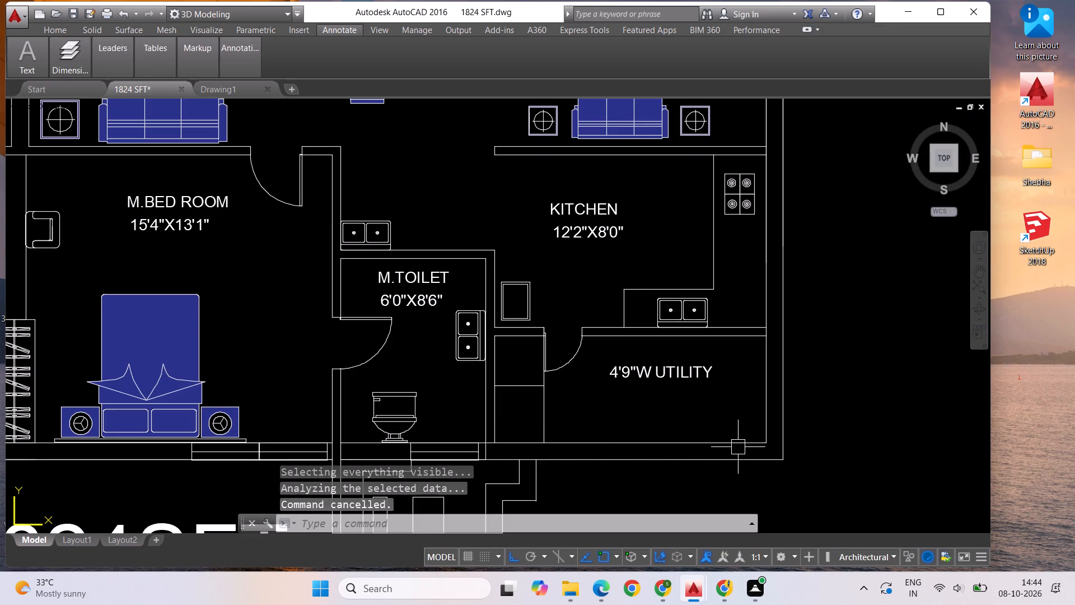
key(Escape)
text(HATCH)
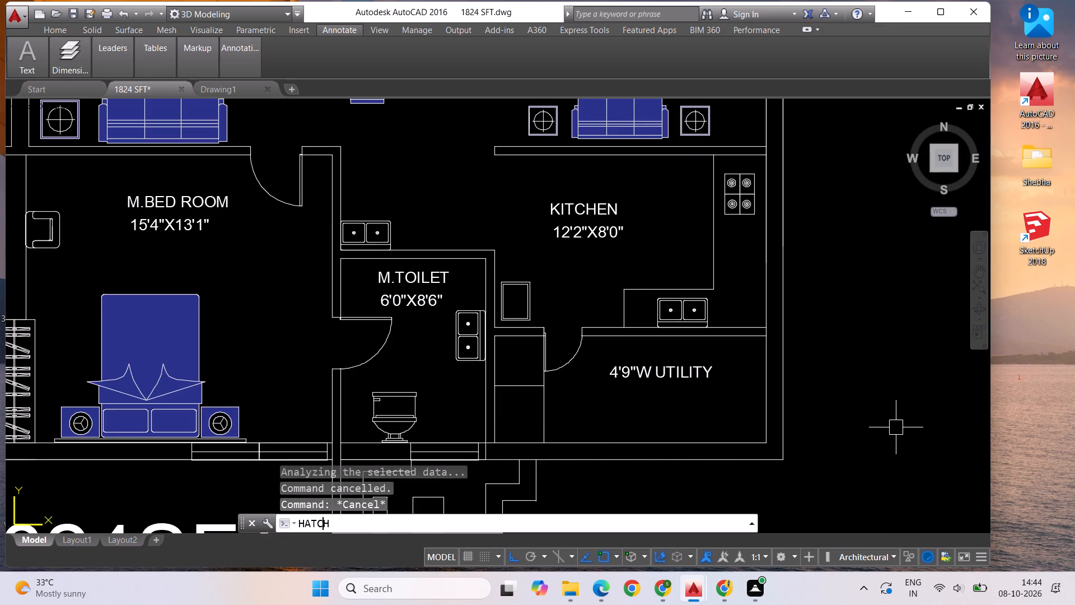
key(Return)
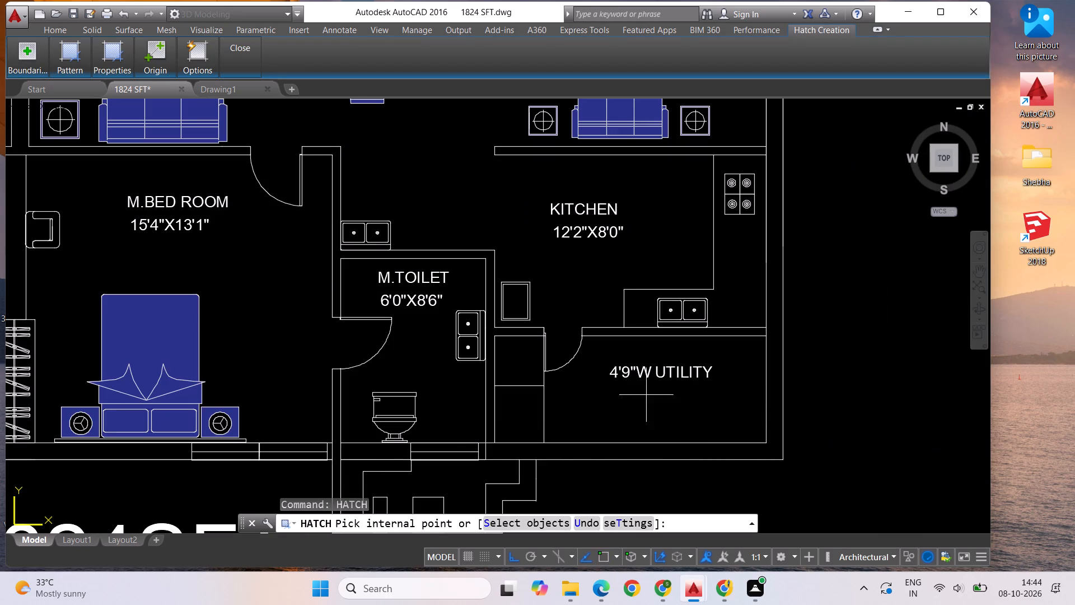
click(533, 370)
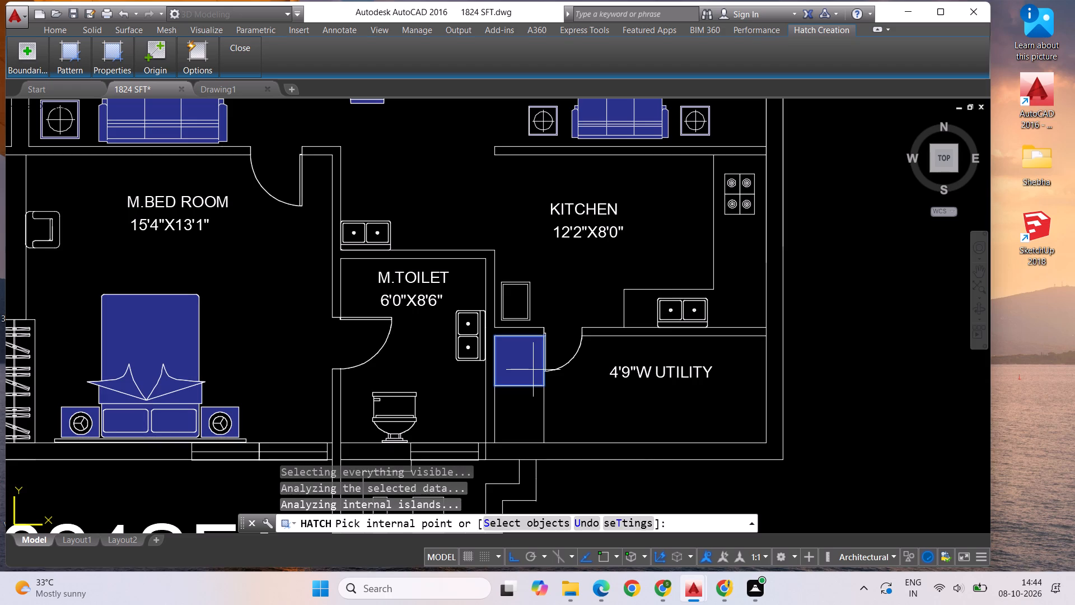
click(533, 414)
scroll(500, 417, down, 1)
scroll(446, 421, down, 2)
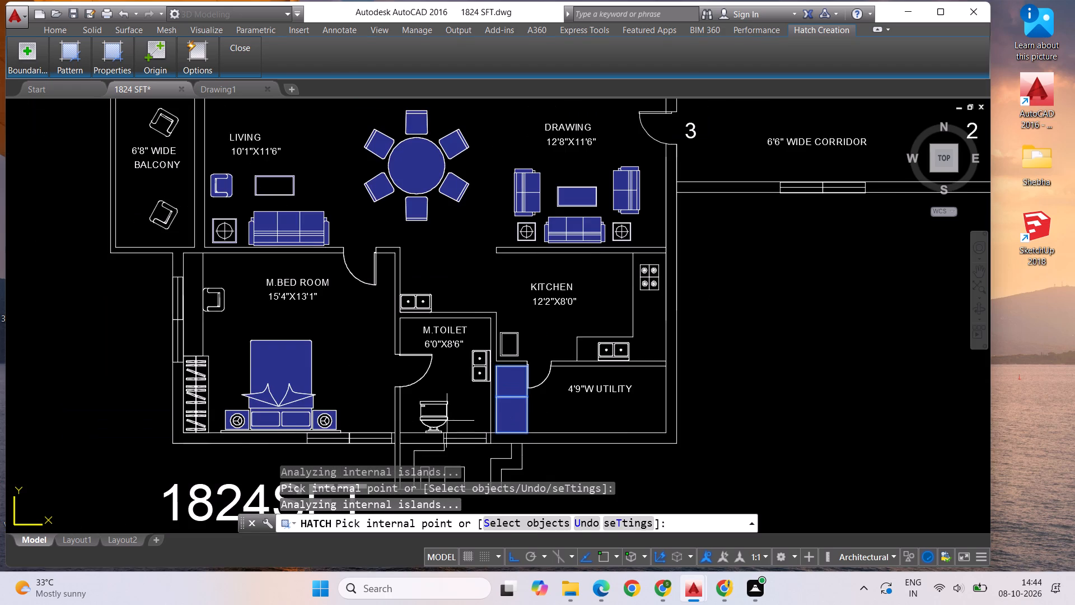
scroll(454, 427, down, 1)
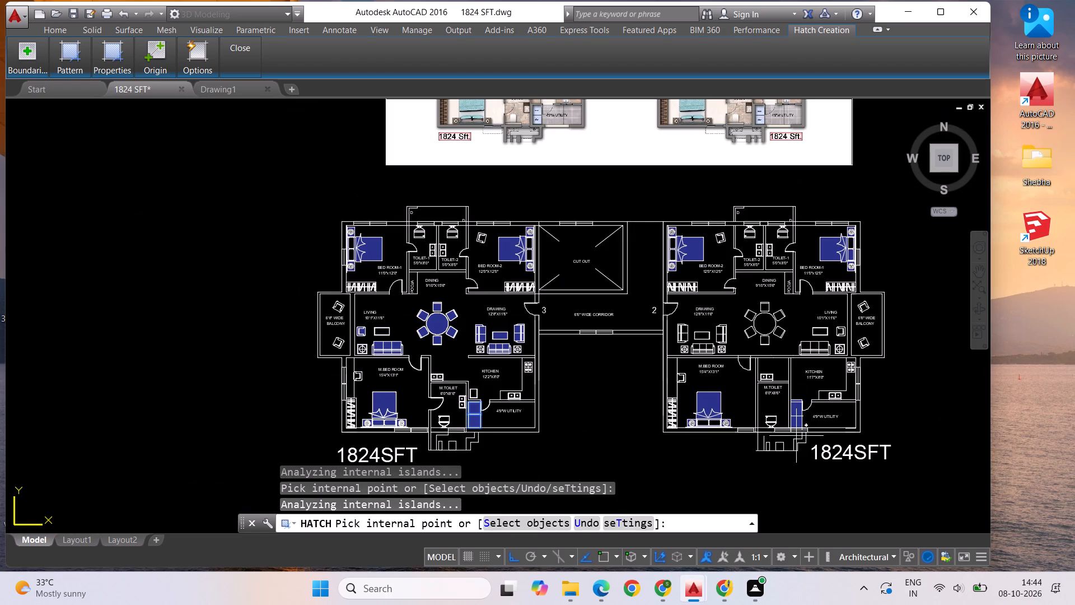
key(Escape)
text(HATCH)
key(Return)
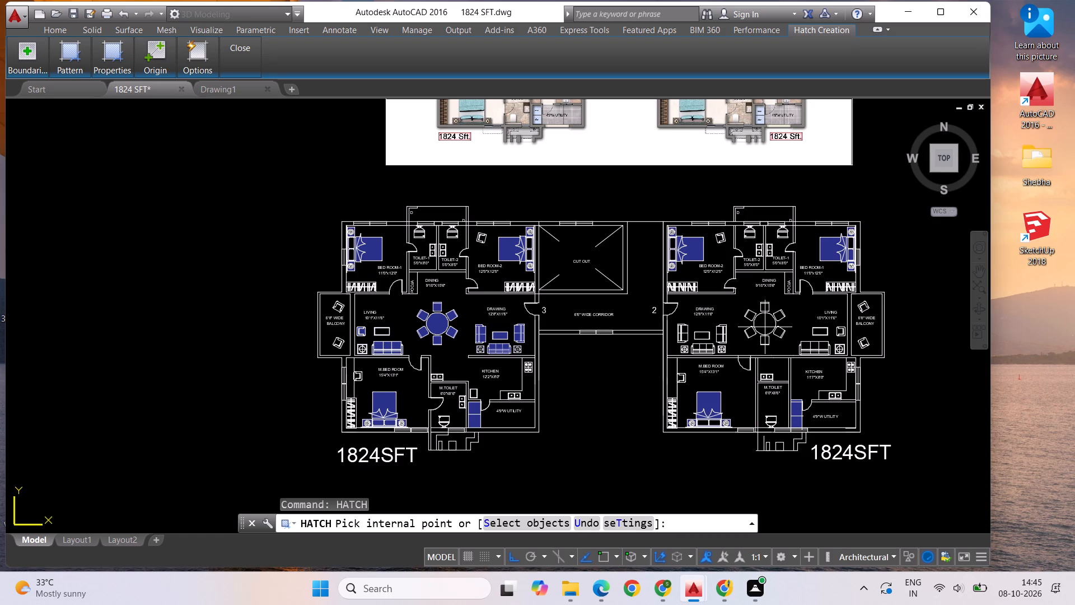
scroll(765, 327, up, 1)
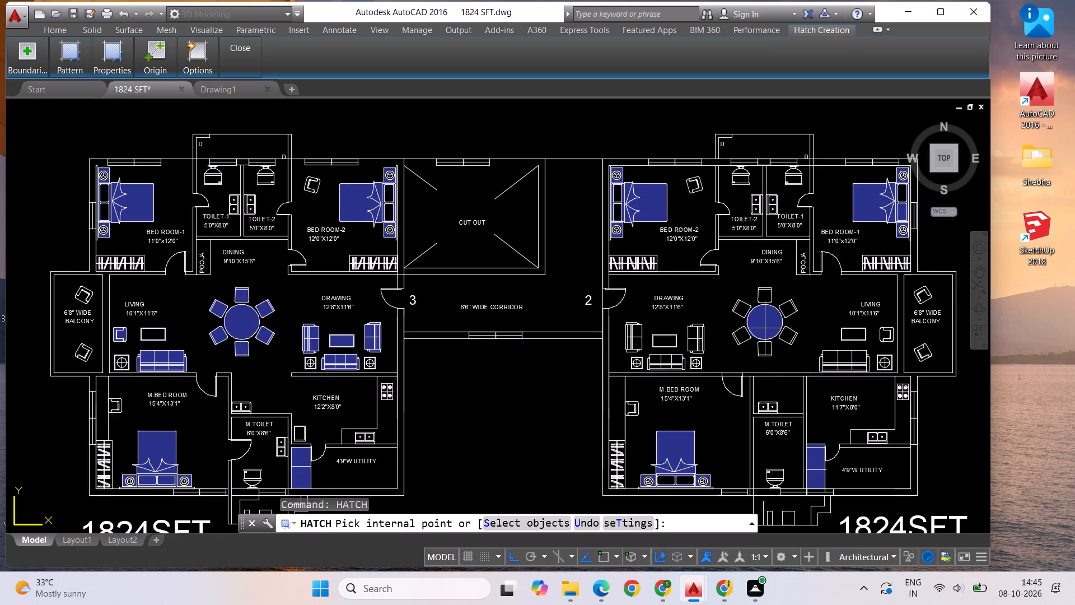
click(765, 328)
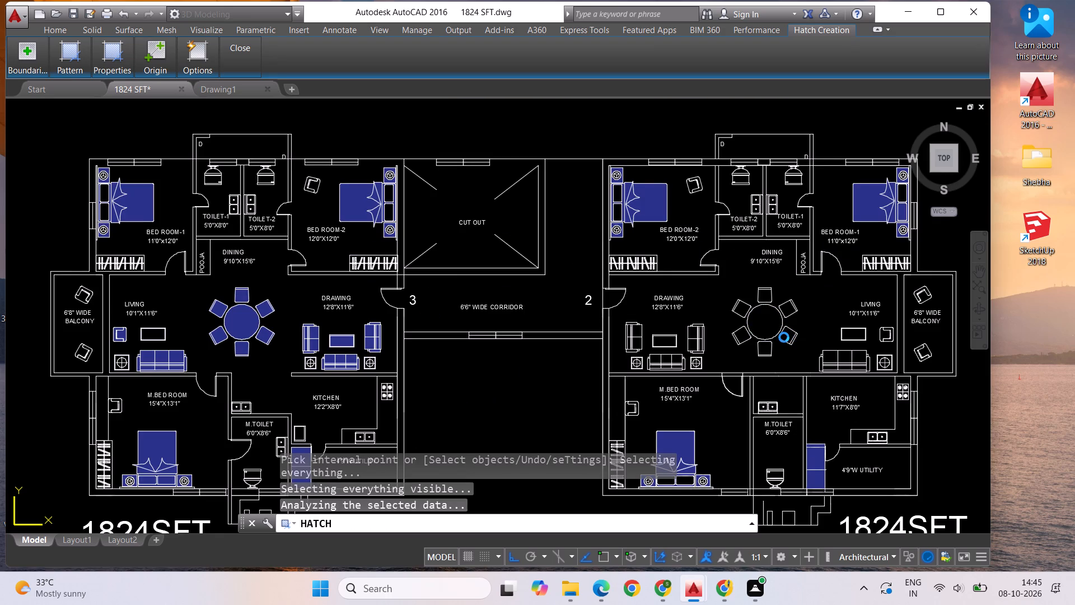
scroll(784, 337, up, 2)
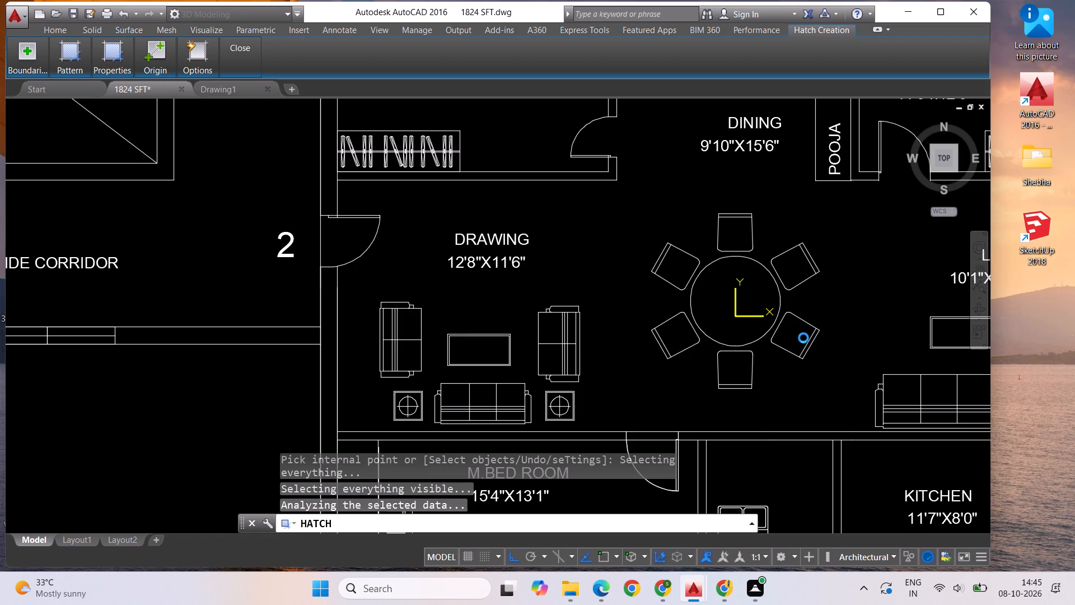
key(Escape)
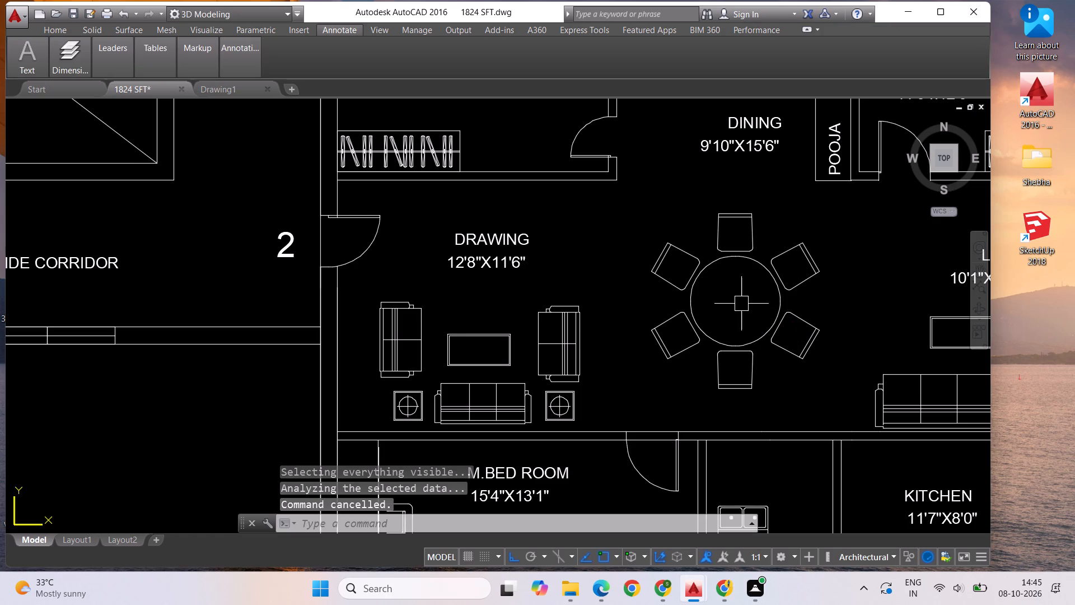
Start a new Hatch and fill the east apartment's round dining table and its six chair seats with solid blue.
key(Escape)
text(HATCH)
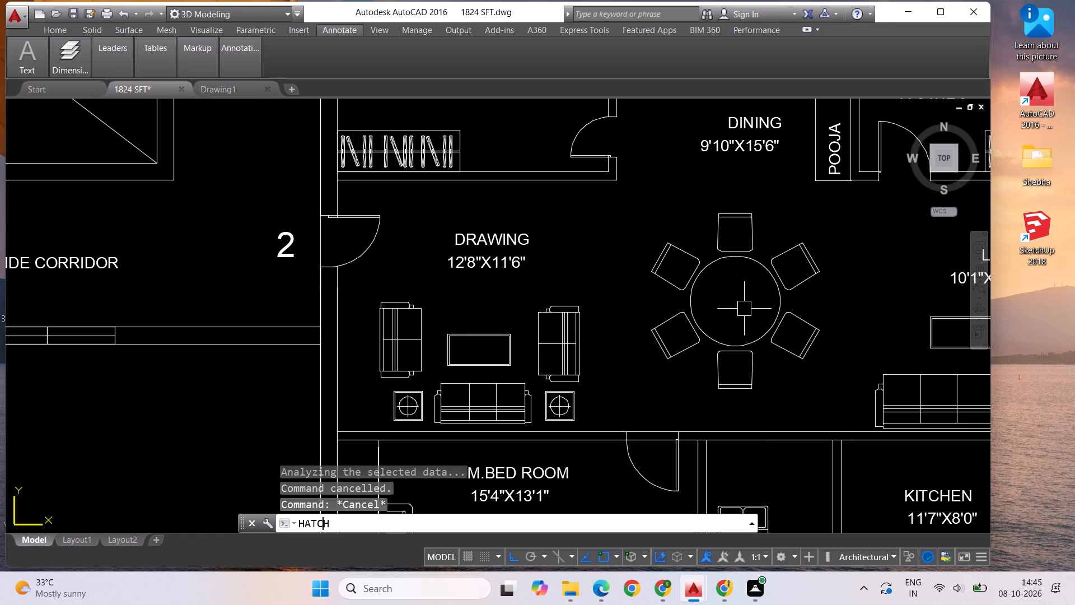
key(Return)
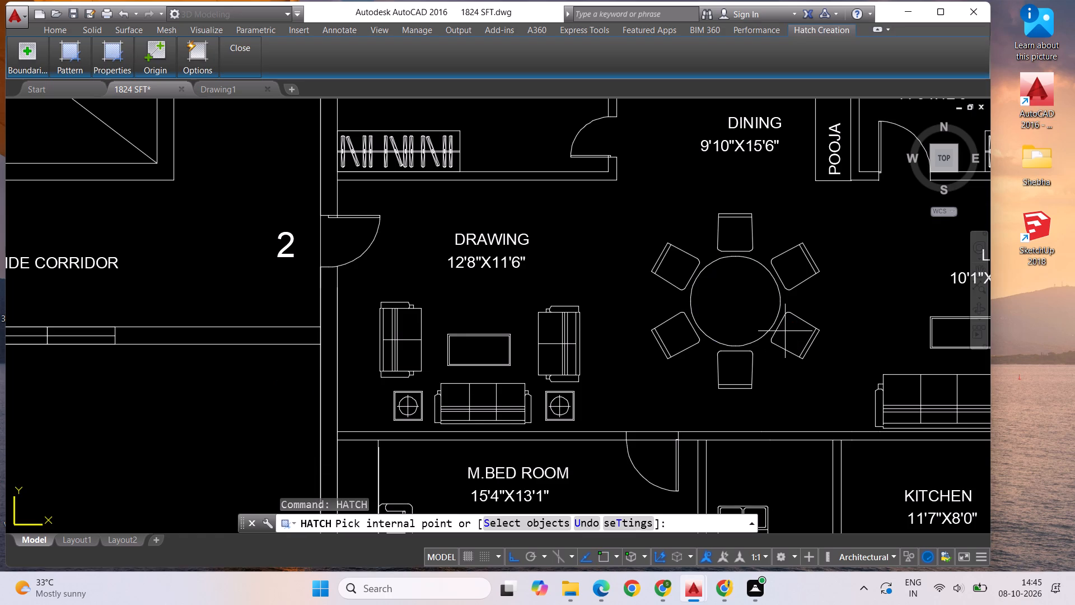
click(740, 297)
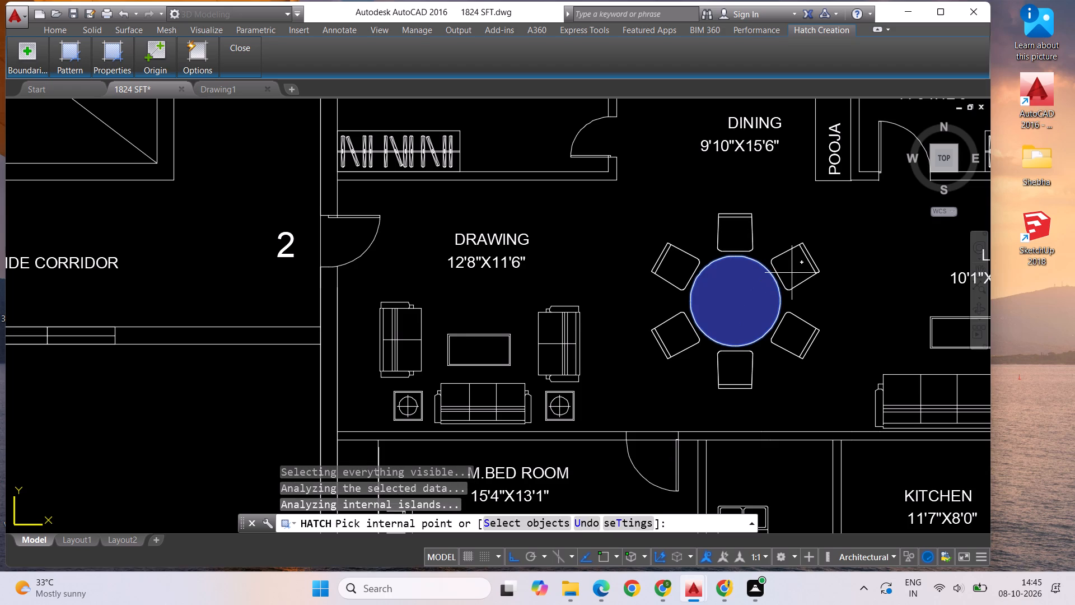
click(792, 273)
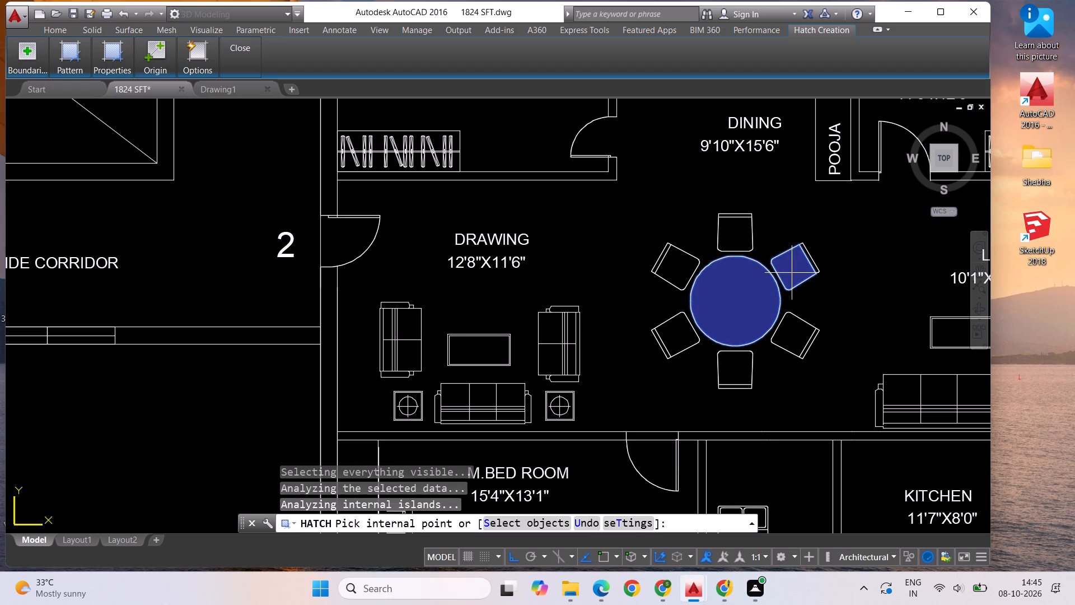
click(797, 333)
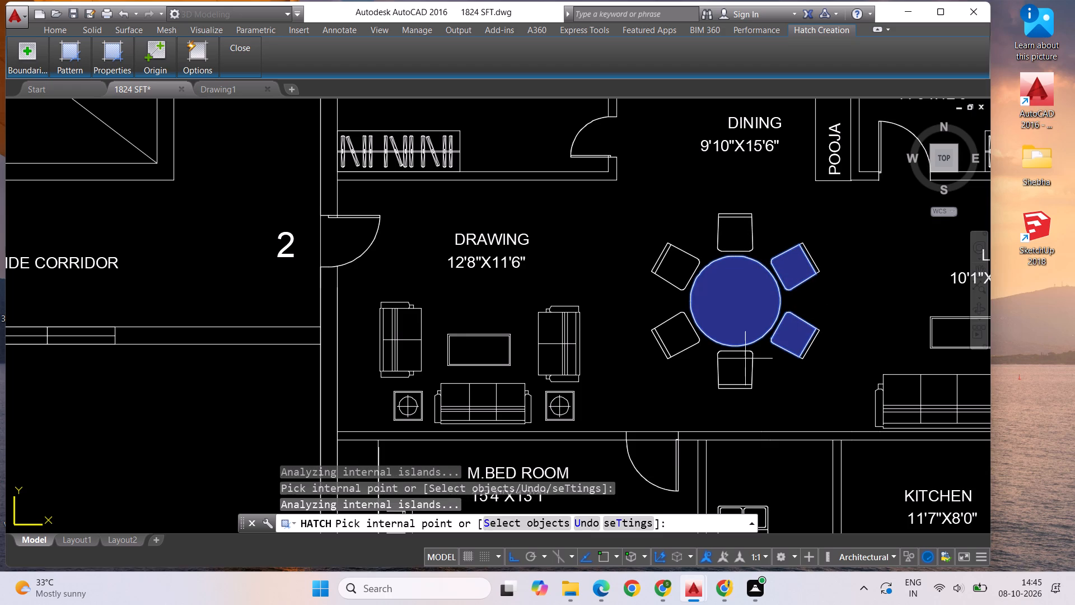
click(741, 362)
click(680, 339)
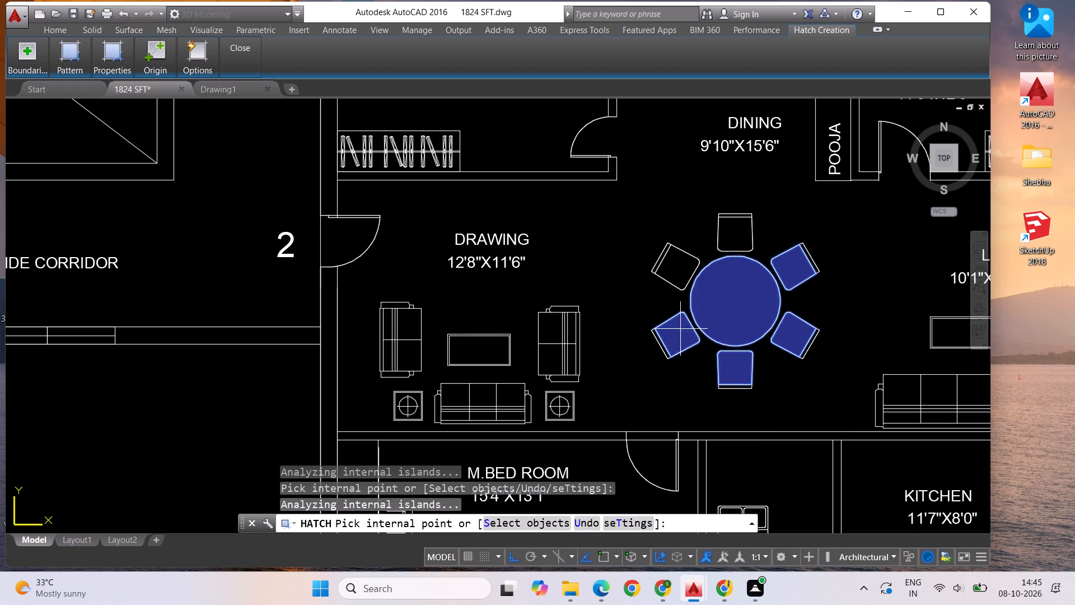
click(680, 276)
click(730, 236)
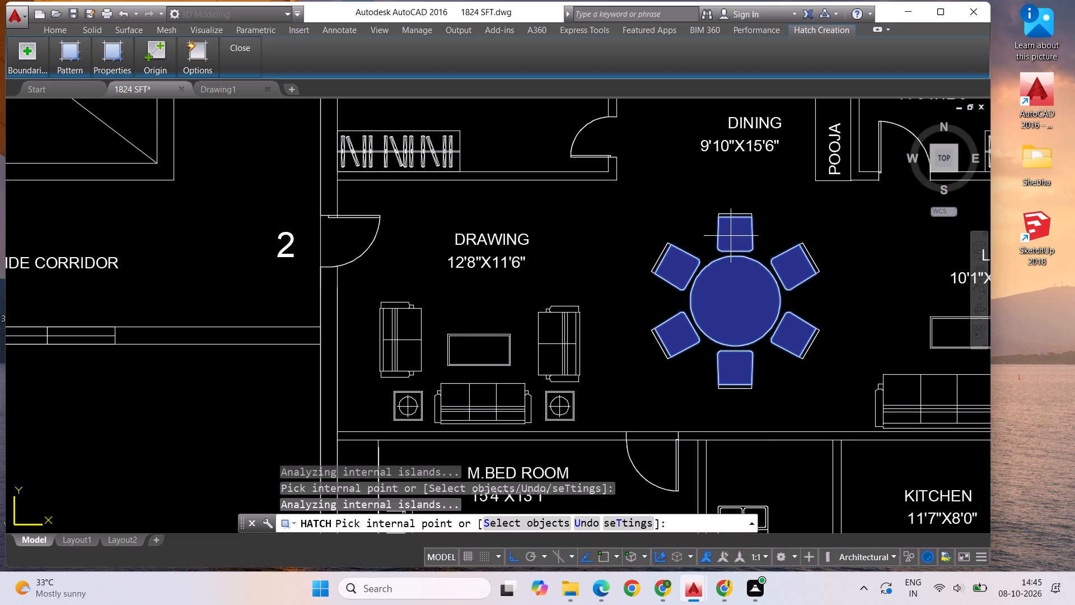
Add the back strips of the two east chairs and the south chair of the east apartment's dining set to the solid blue hatch.
scroll(806, 254, up, 3)
click(811, 253)
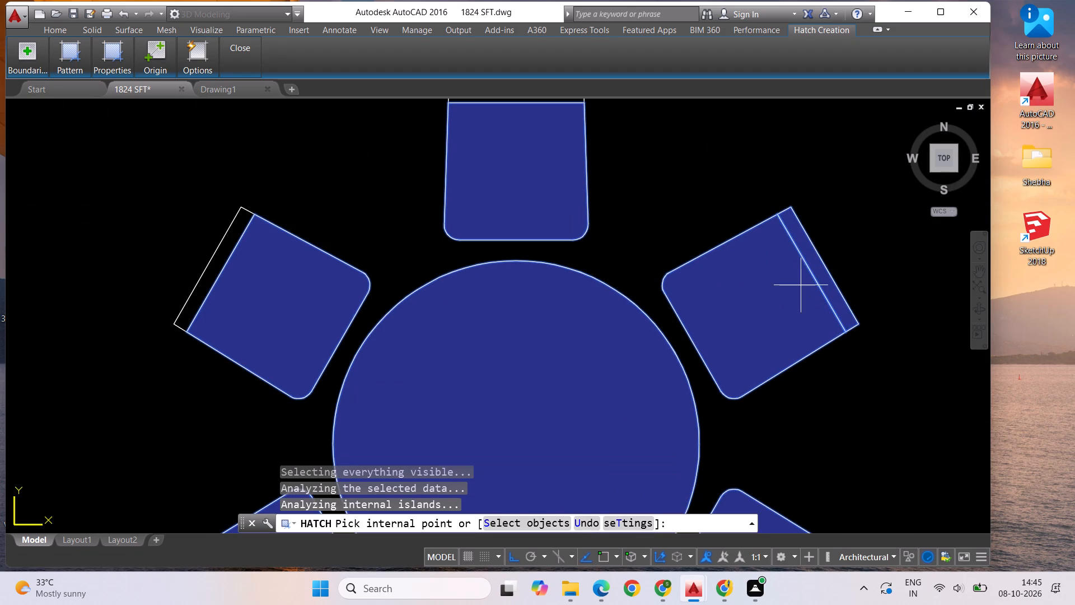
scroll(774, 262, down, 2)
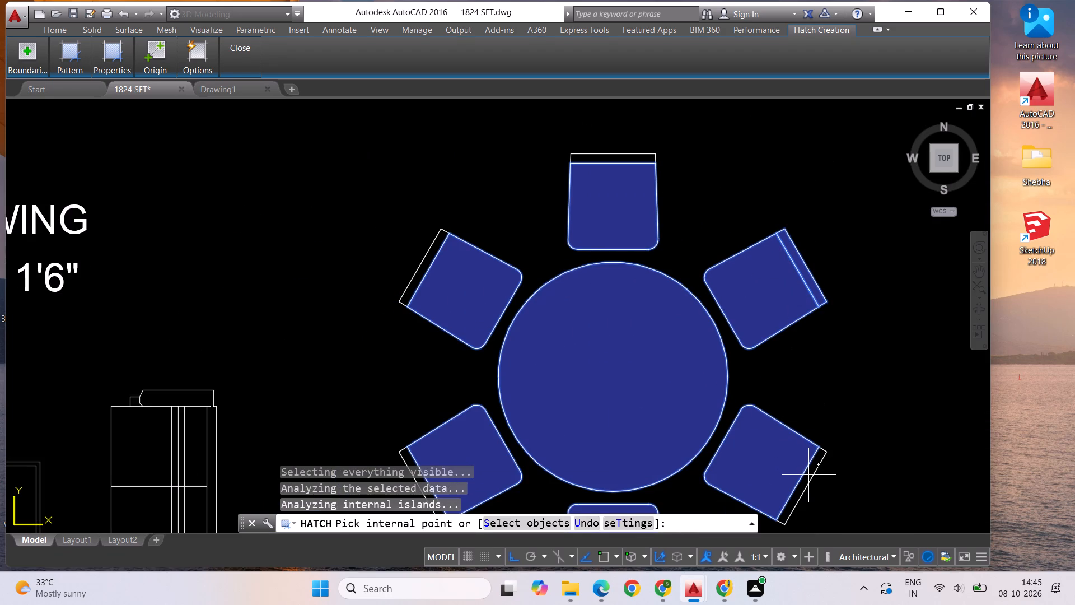
click(808, 475)
scroll(778, 467, down, 1)
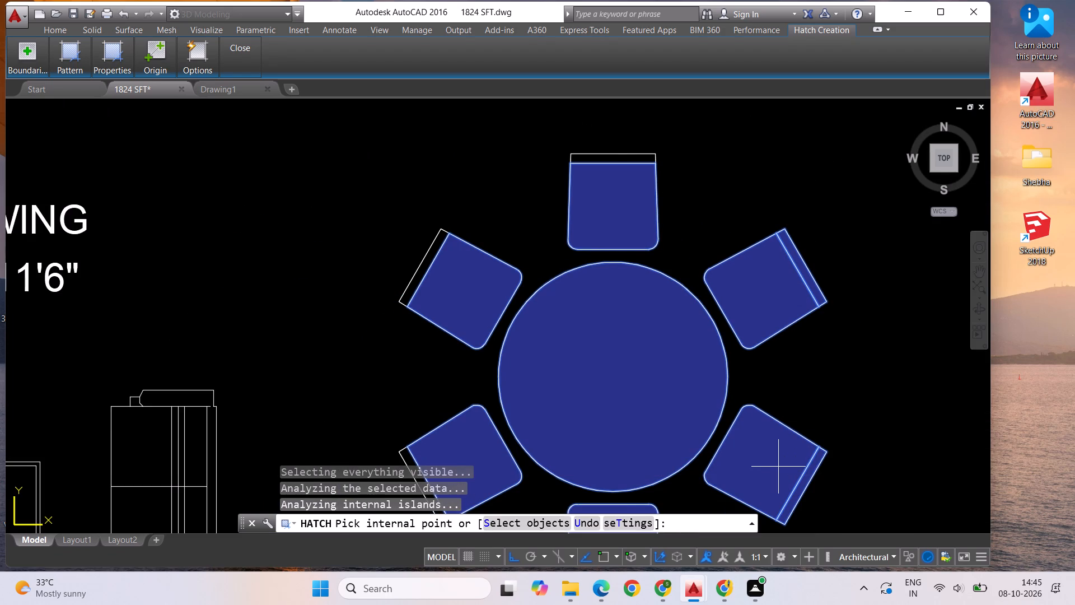
scroll(790, 455, down, 2)
scroll(735, 466, down, 1)
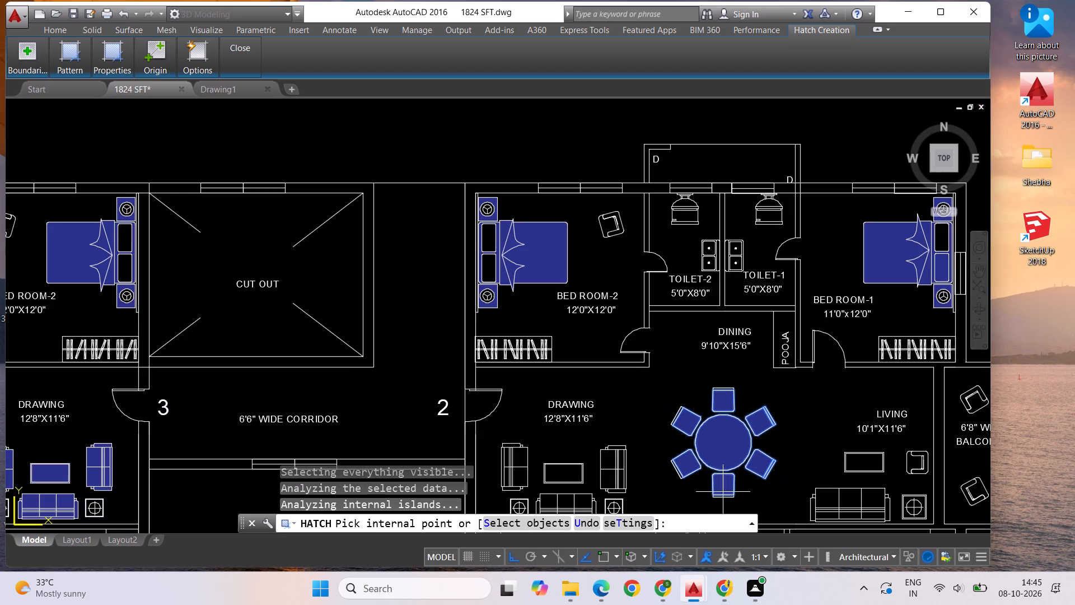
scroll(721, 497, up, 2)
click(723, 497)
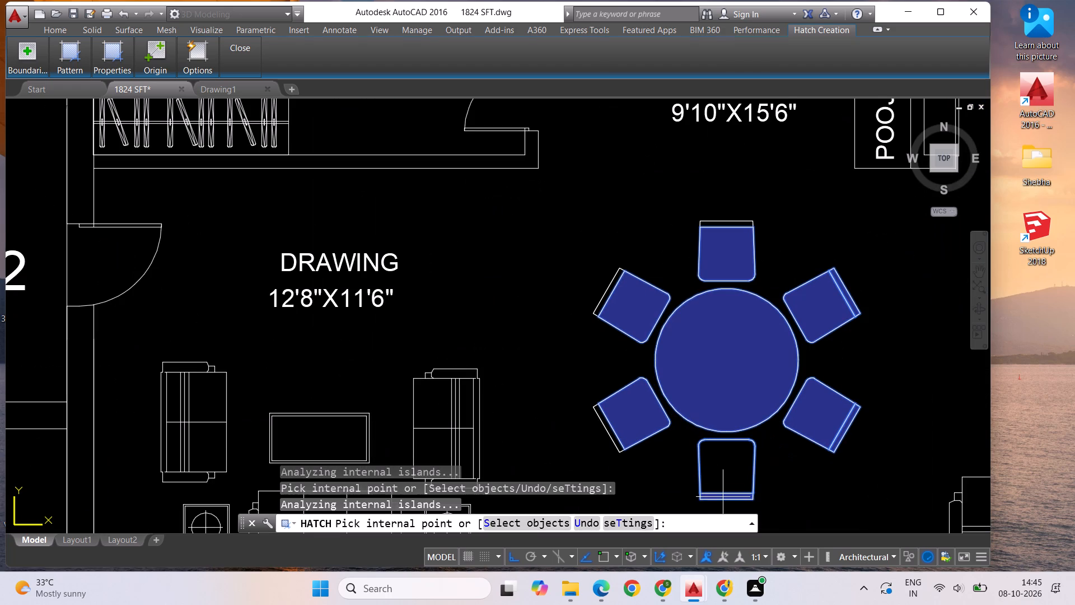
click(720, 459)
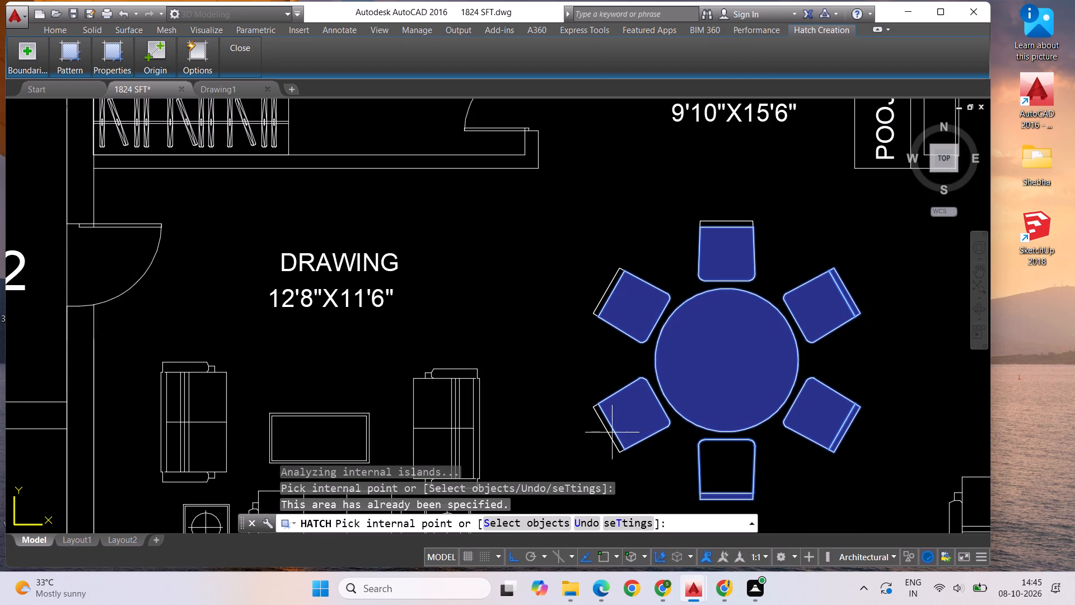
Add the back strips of the two west chairs and the north chair of the dining set, ending the hatch.
scroll(605, 434, up, 2)
click(608, 408)
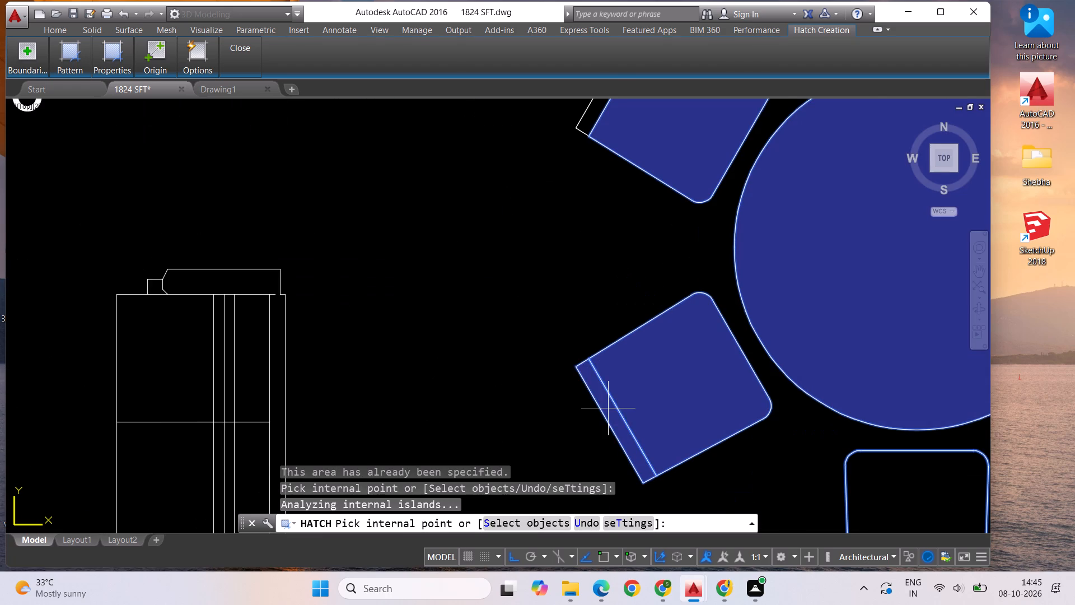
scroll(596, 418, down, 2)
scroll(599, 283, up, 2)
click(607, 287)
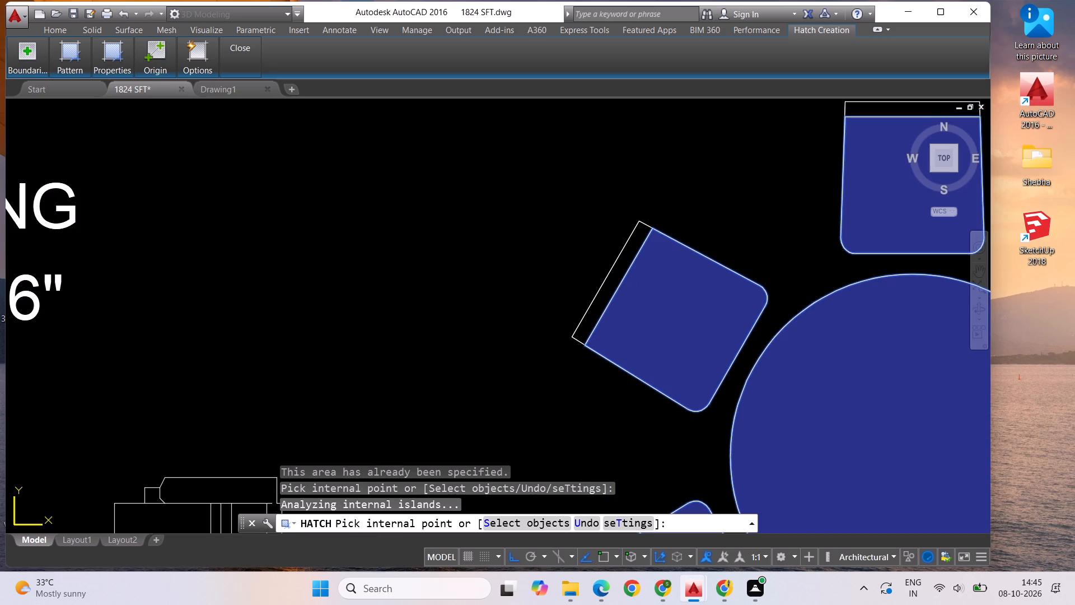
scroll(558, 334, down, 1)
click(768, 194)
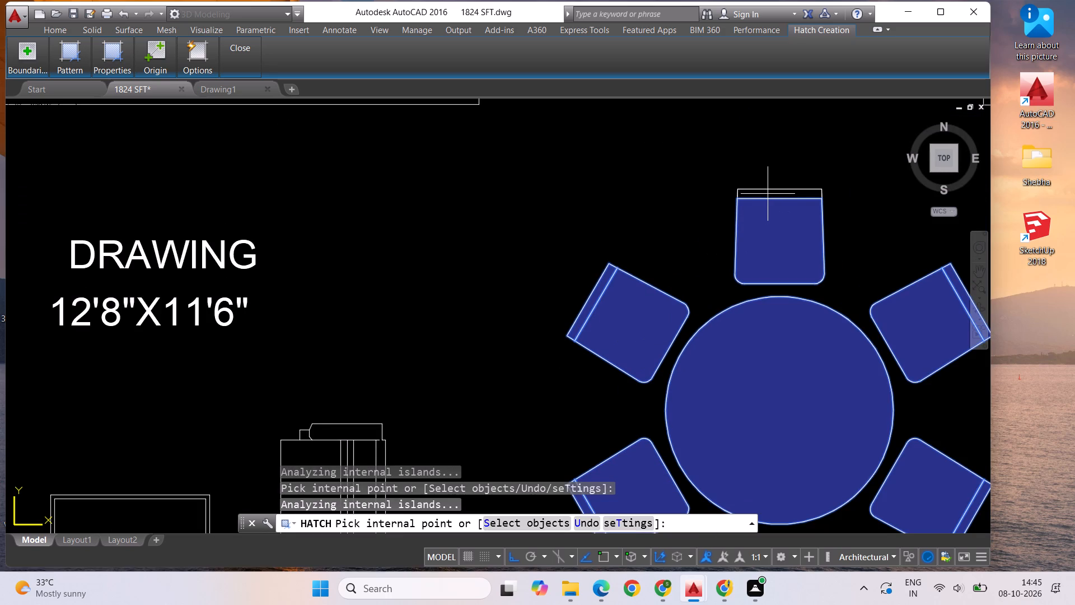
scroll(666, 216, down, 2)
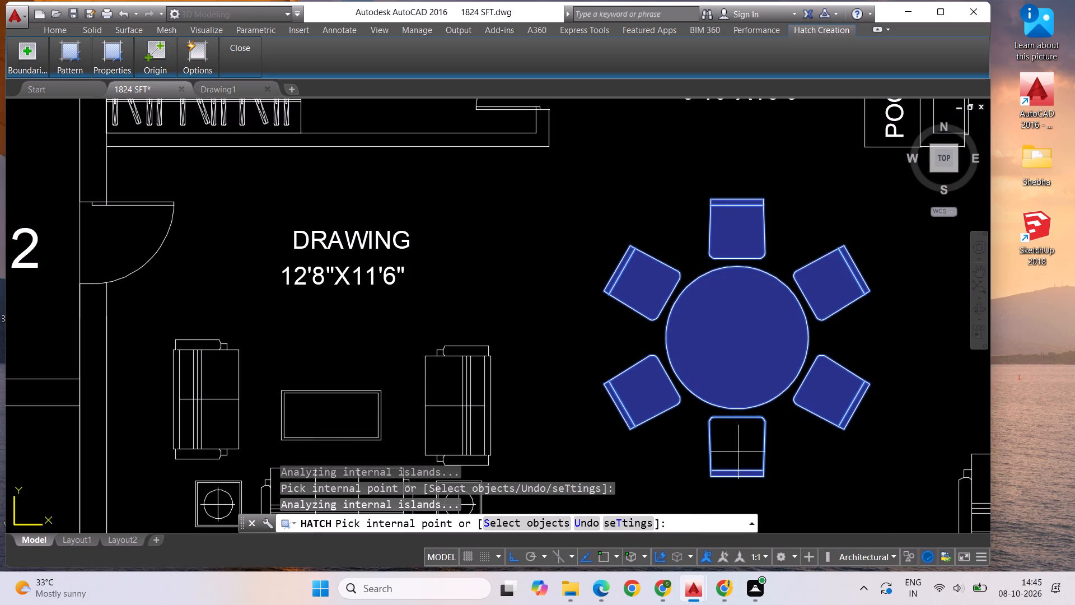
click(739, 452)
key(Escape)
key(Escape)
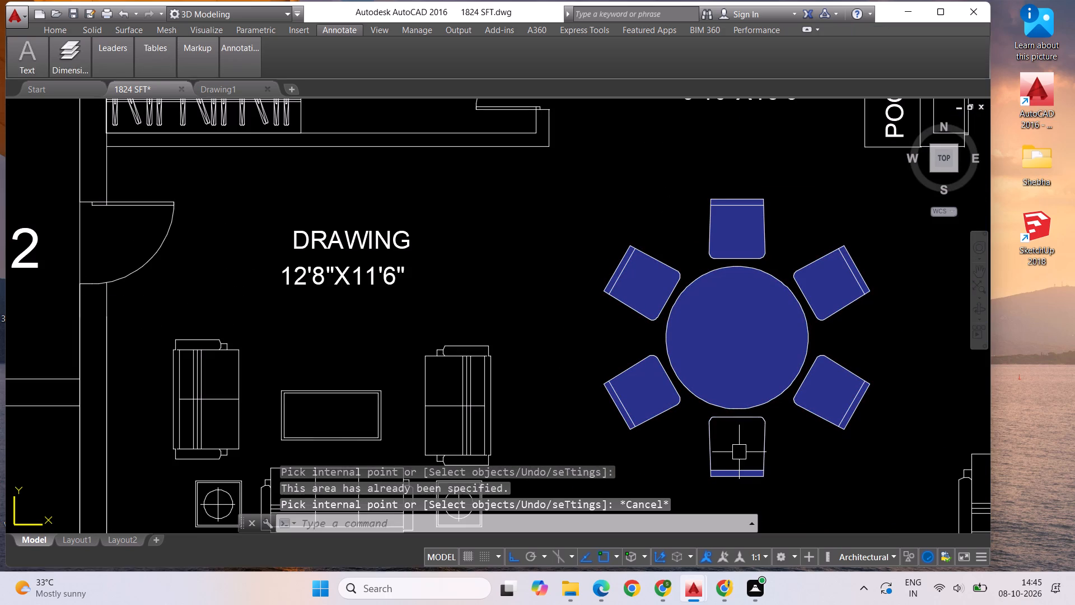
key(Escape)
Fill the seat of the dining set's south chair with solid blue using a new Hatch, and end it.
scroll(704, 364, down, 2)
scroll(721, 418, up, 2)
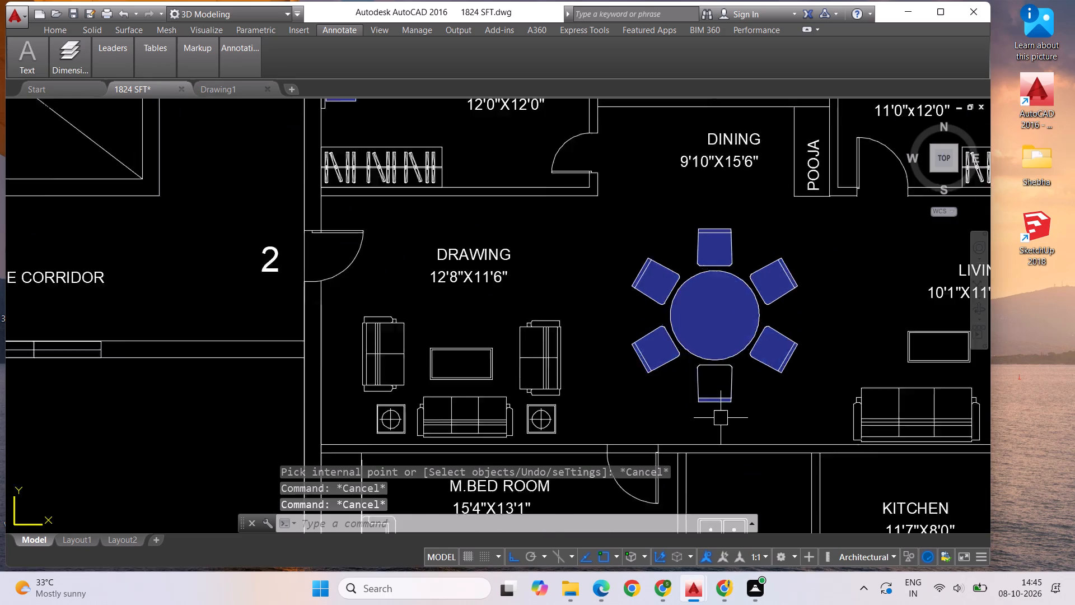
scroll(721, 418, up, 1)
text(HATCH)
key(Return)
click(725, 342)
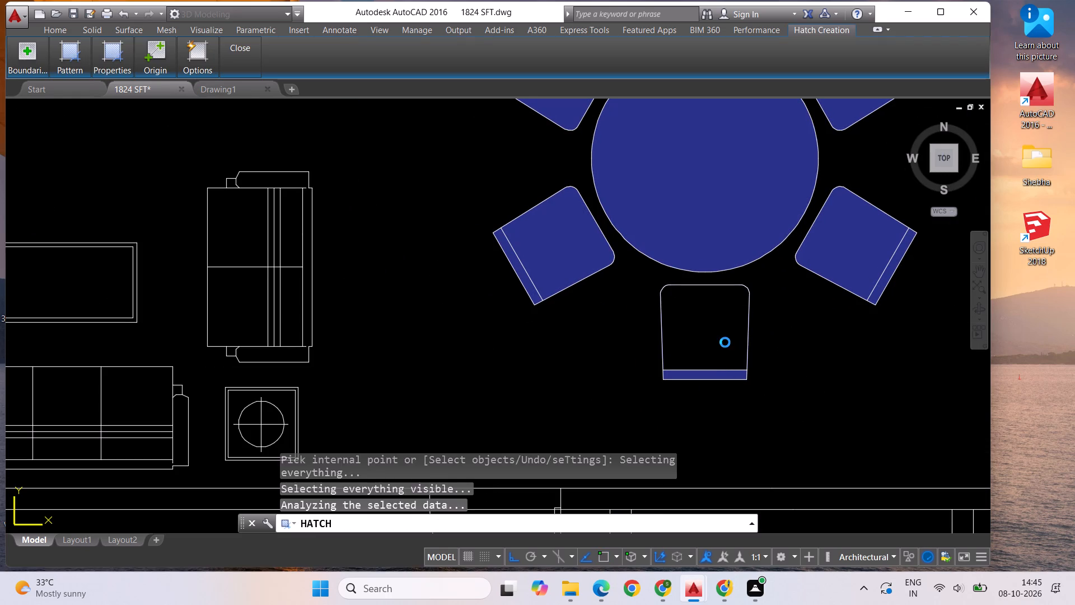
scroll(669, 389, down, 2)
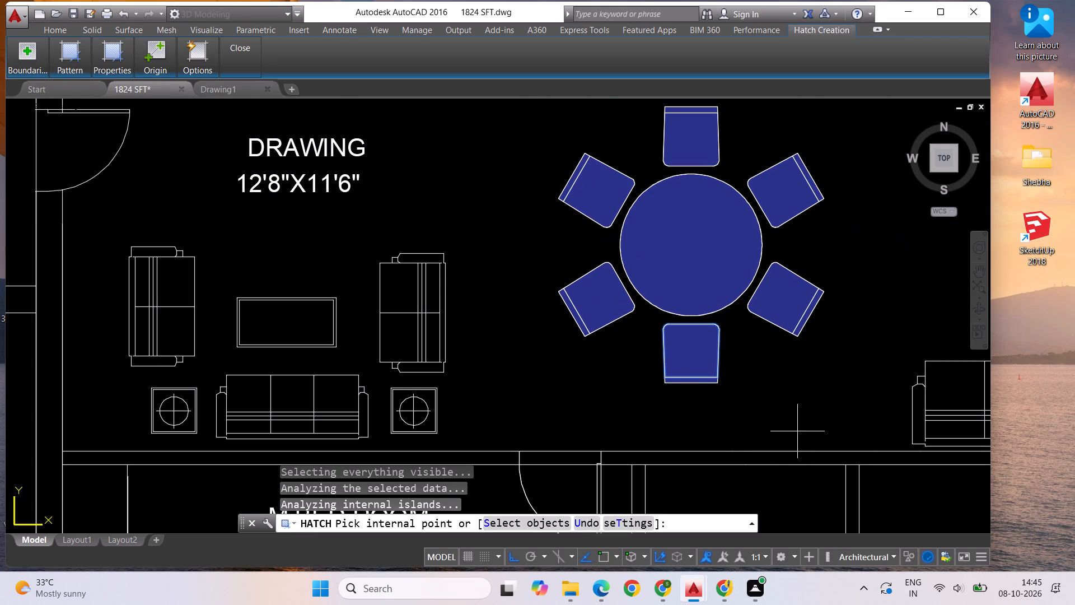
key(Escape)
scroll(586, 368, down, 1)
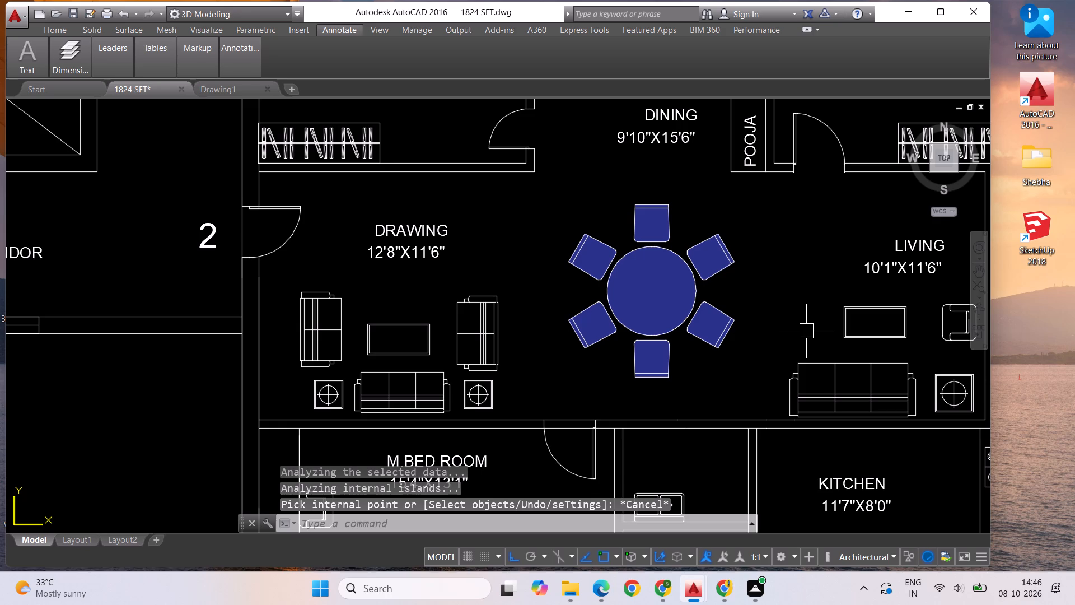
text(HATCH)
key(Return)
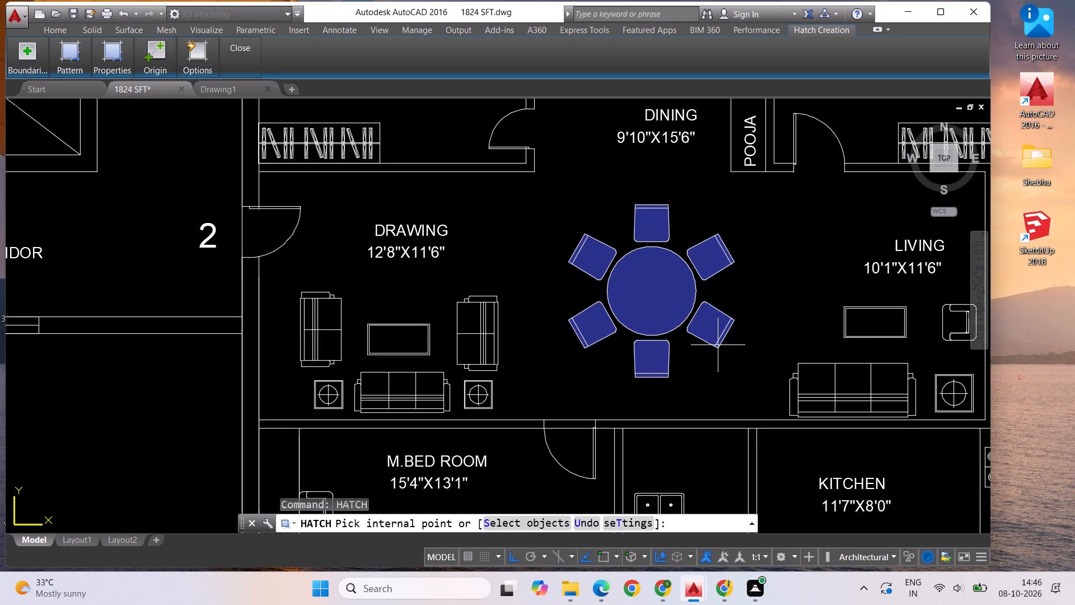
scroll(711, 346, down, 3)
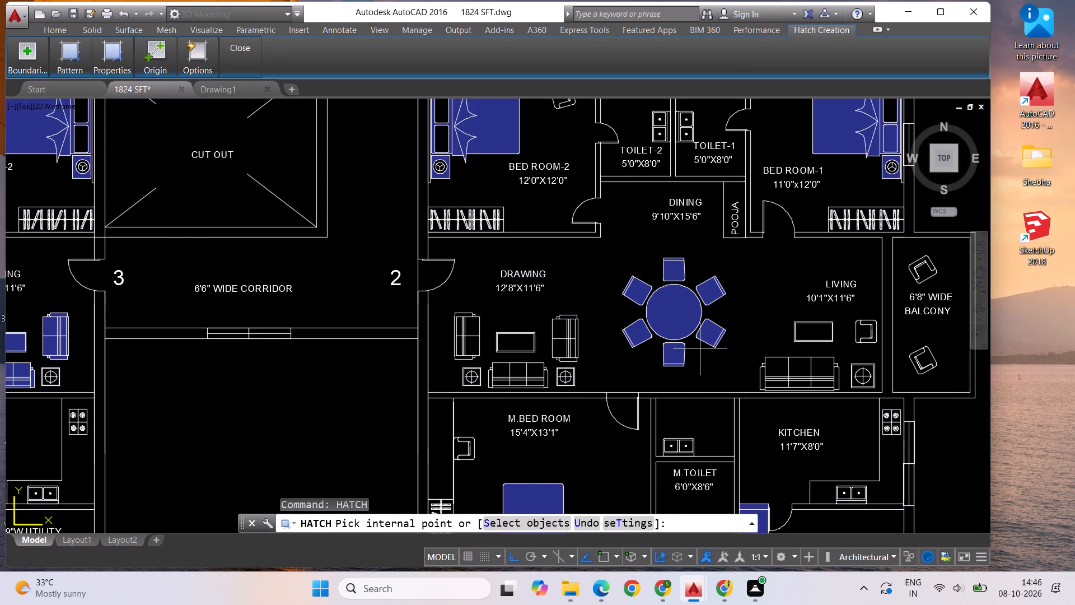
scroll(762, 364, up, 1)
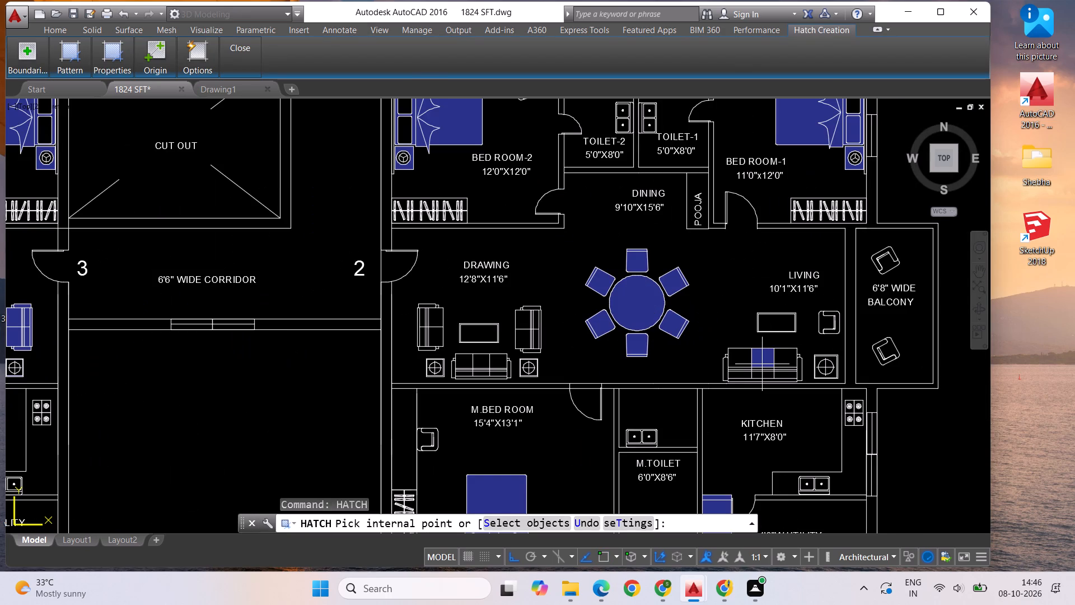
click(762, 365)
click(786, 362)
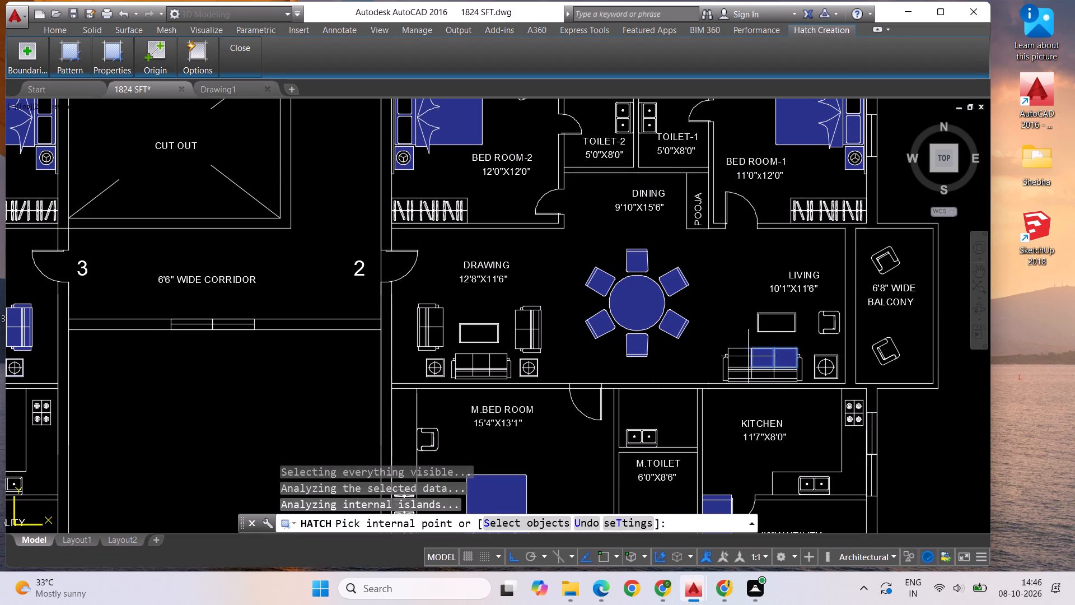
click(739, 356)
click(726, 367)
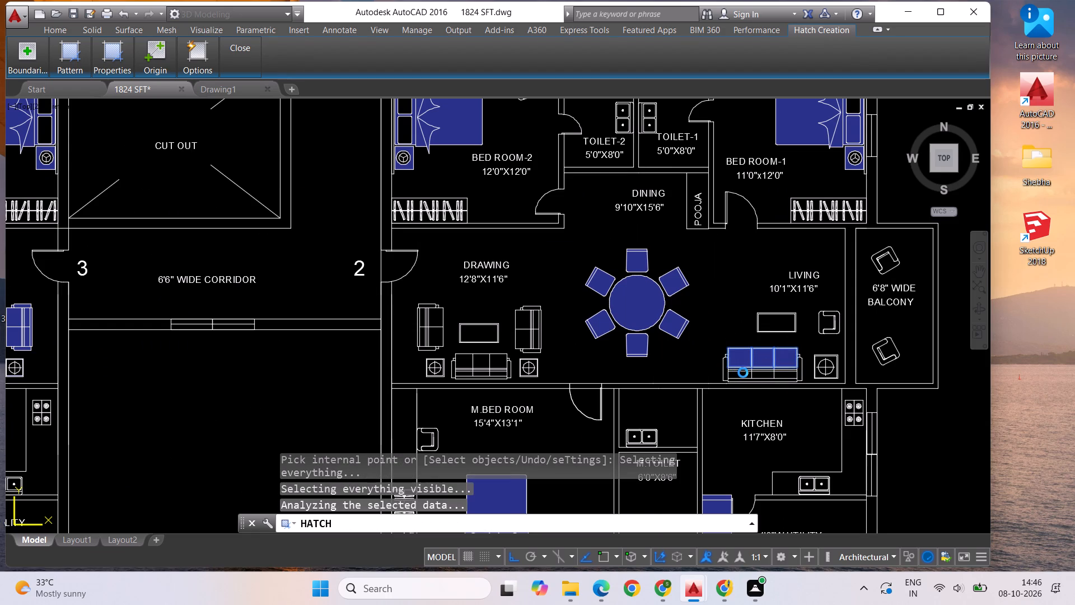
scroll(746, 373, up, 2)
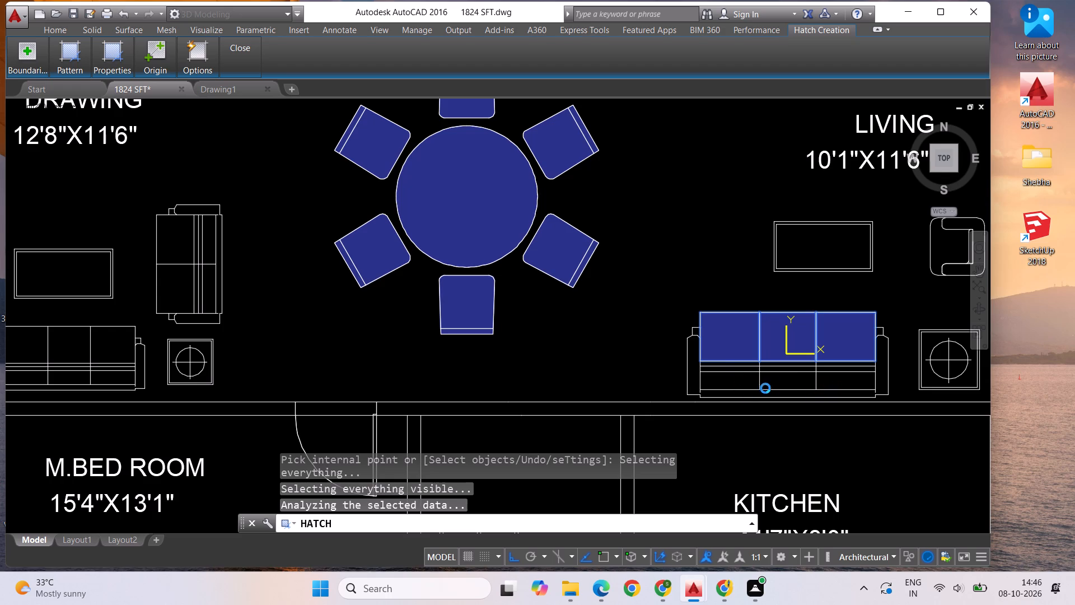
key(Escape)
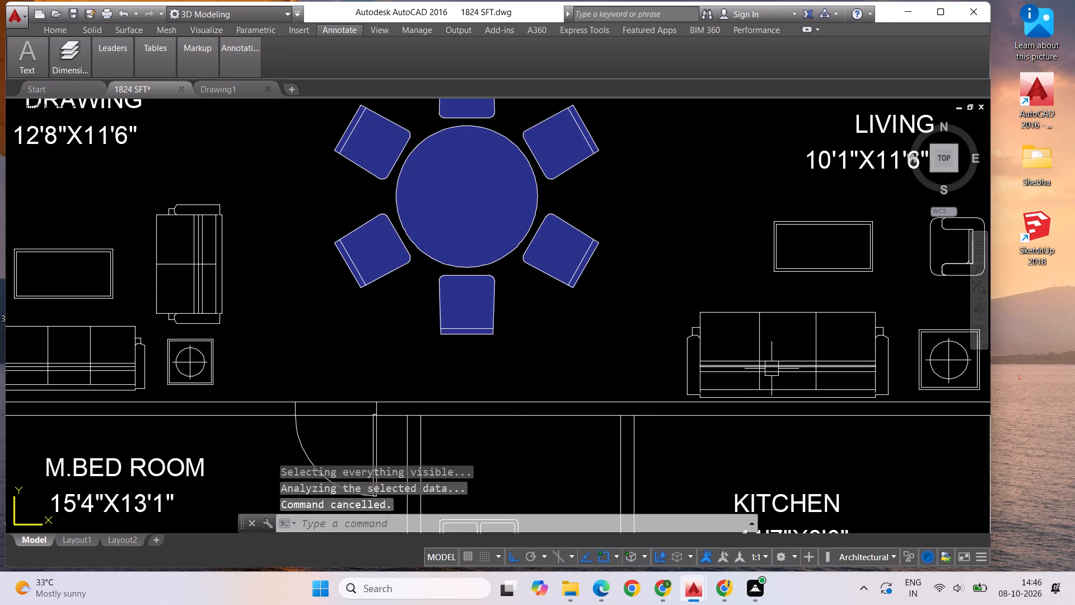
Start a new Hatch and fill the three seats and three rear back sections of the east Living room's sofa with solid blue.
text(HATCH)
key(Return)
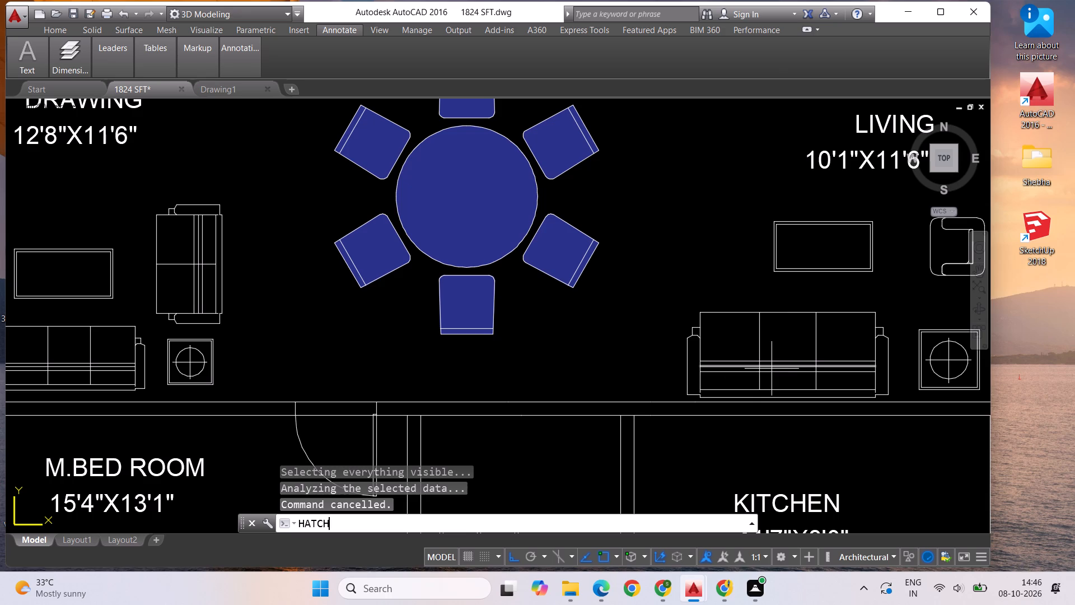
click(736, 345)
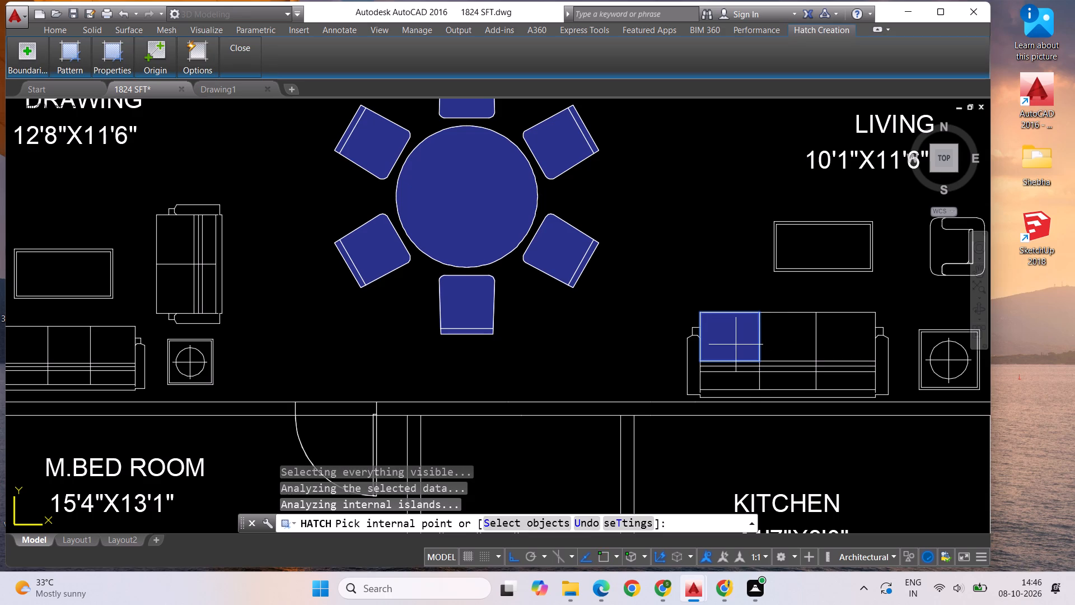
click(780, 339)
click(835, 338)
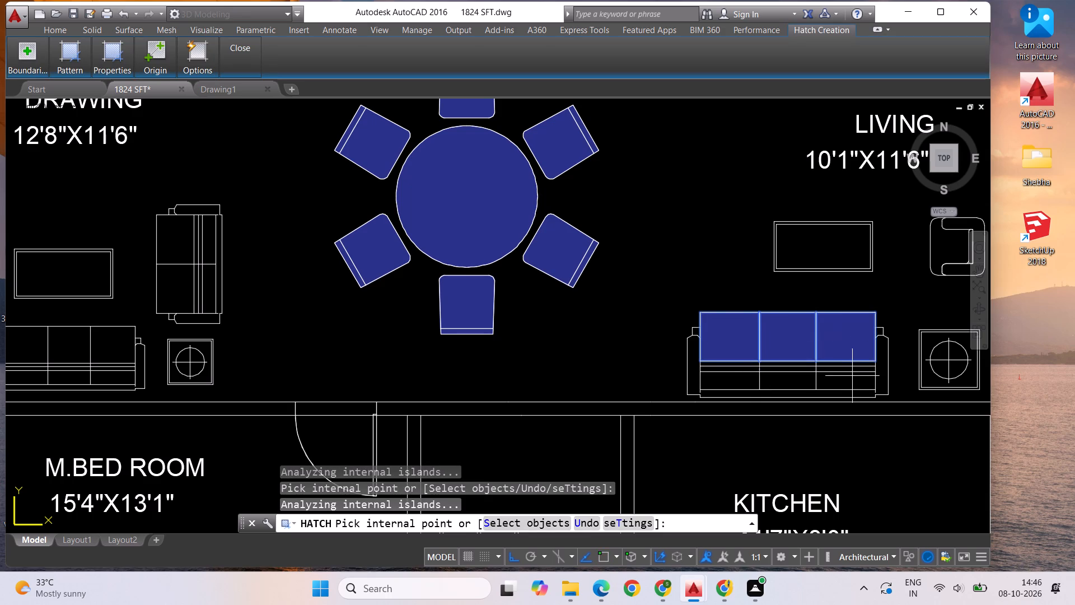
click(850, 382)
click(800, 386)
click(738, 384)
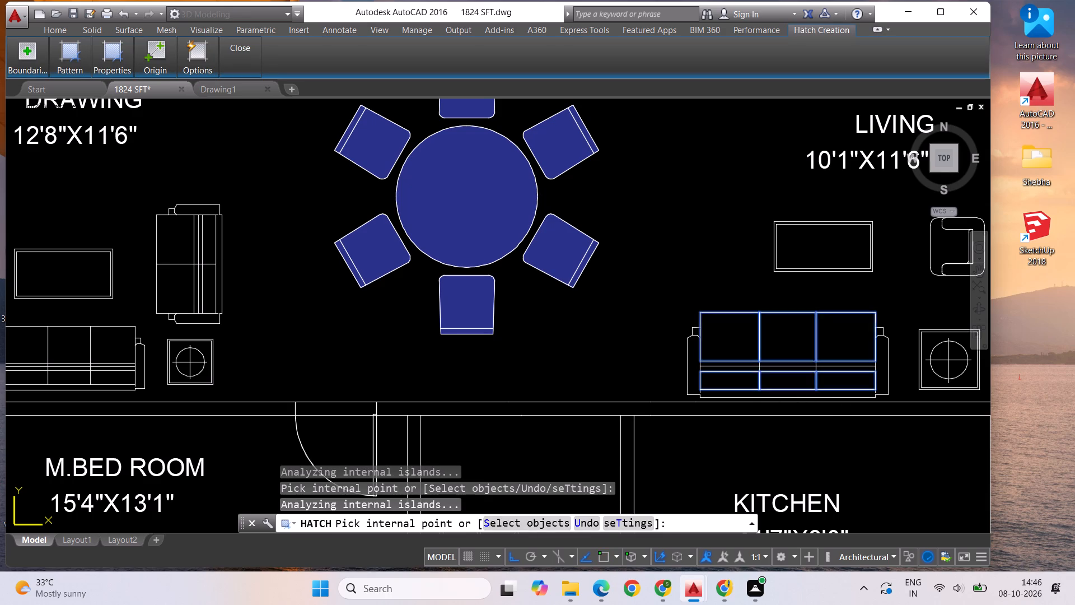
Add the thin double strips between the seats and back sections of the Living room sofa to the solid blue hatch.
scroll(733, 369, up, 2)
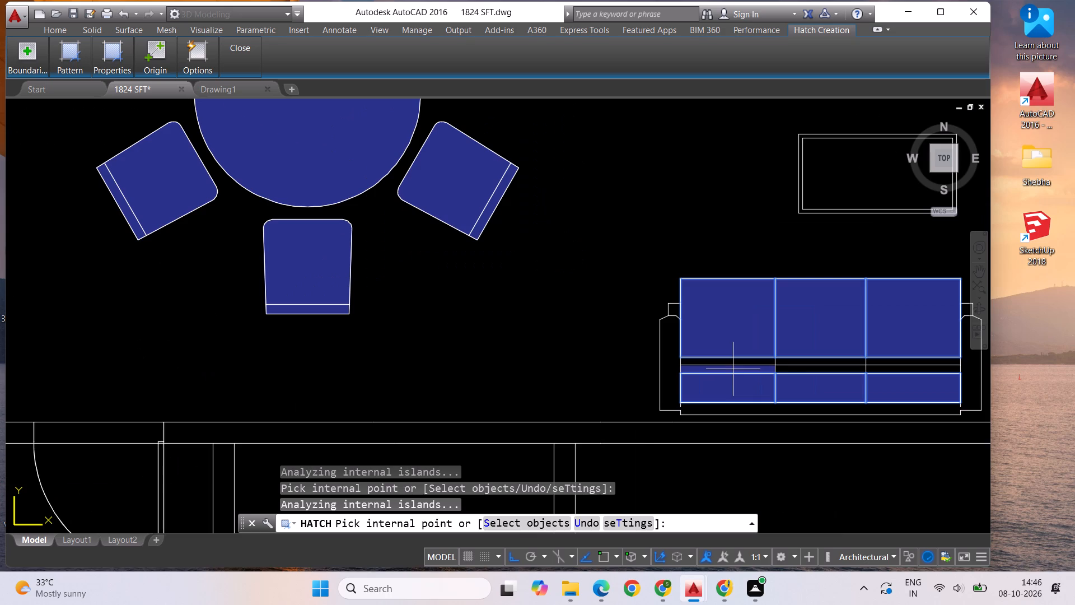
scroll(733, 369, up, 1)
click(732, 359)
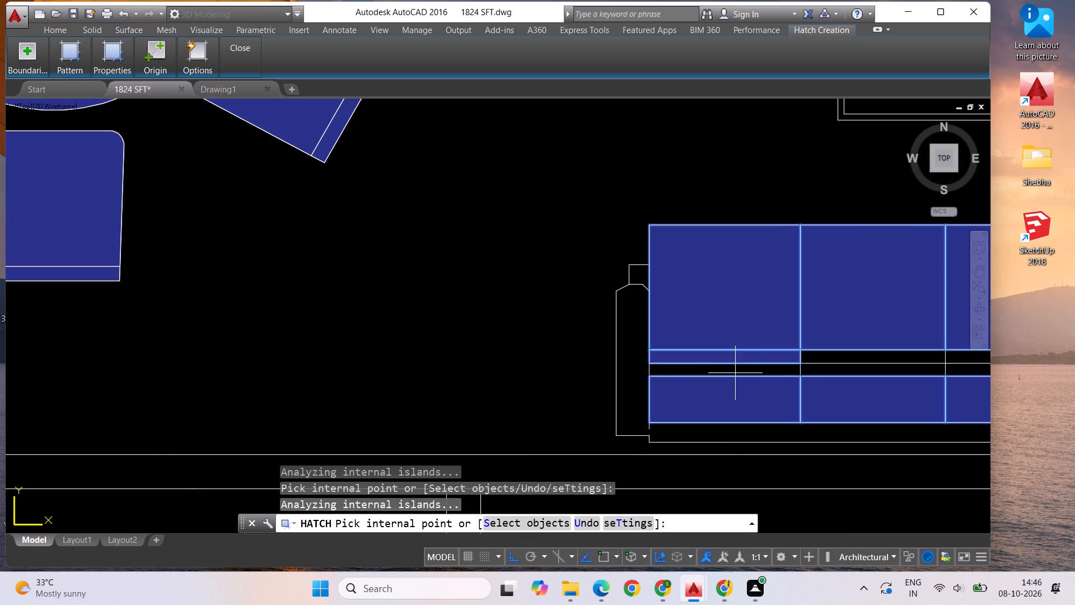
click(735, 374)
click(823, 356)
scroll(665, 362, down, 1)
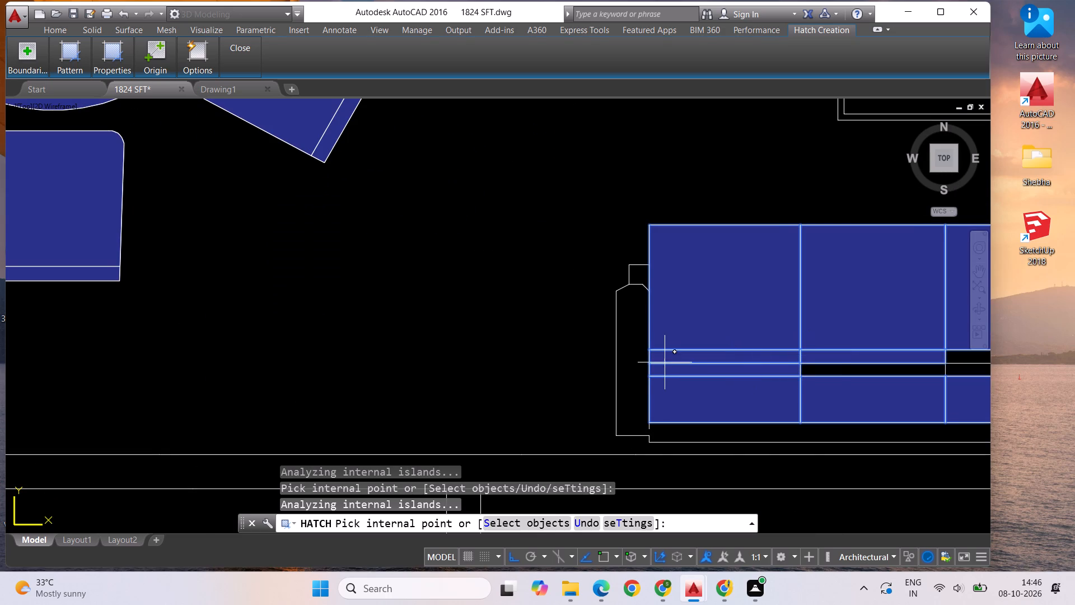
click(873, 359)
click(875, 368)
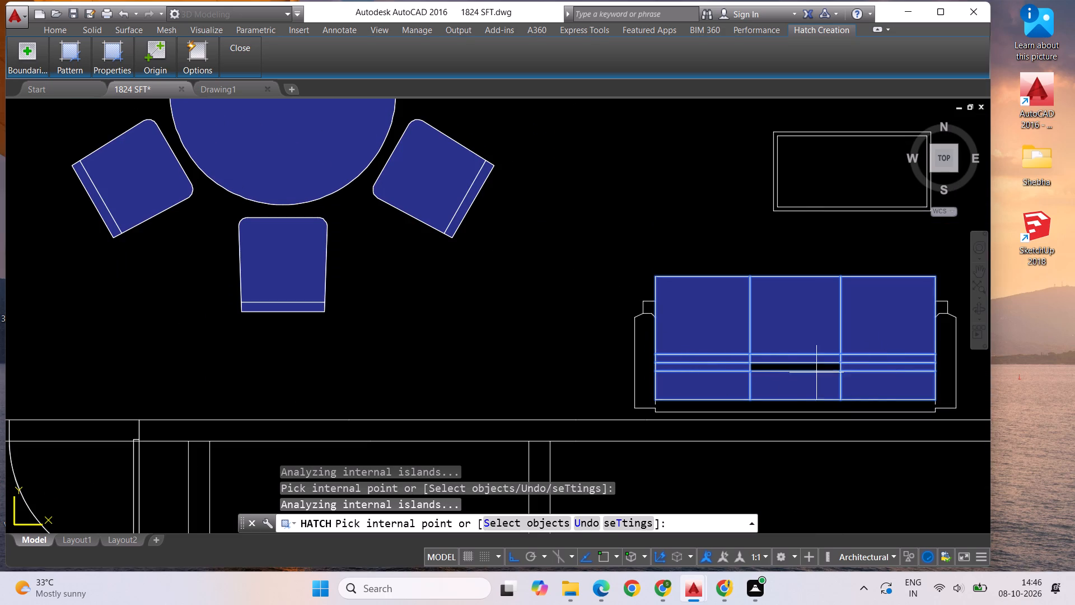
click(807, 370)
Add the Living room sofa's outer frame, armrests and small armrest end pieces to the solid blue hatch, ending the hatch.
click(642, 355)
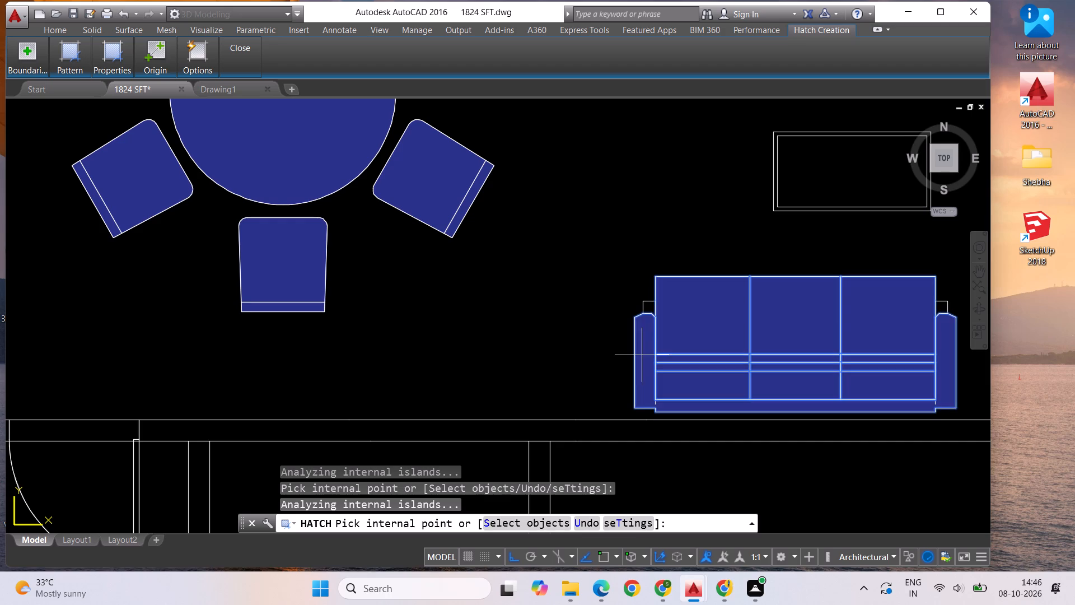
click(648, 305)
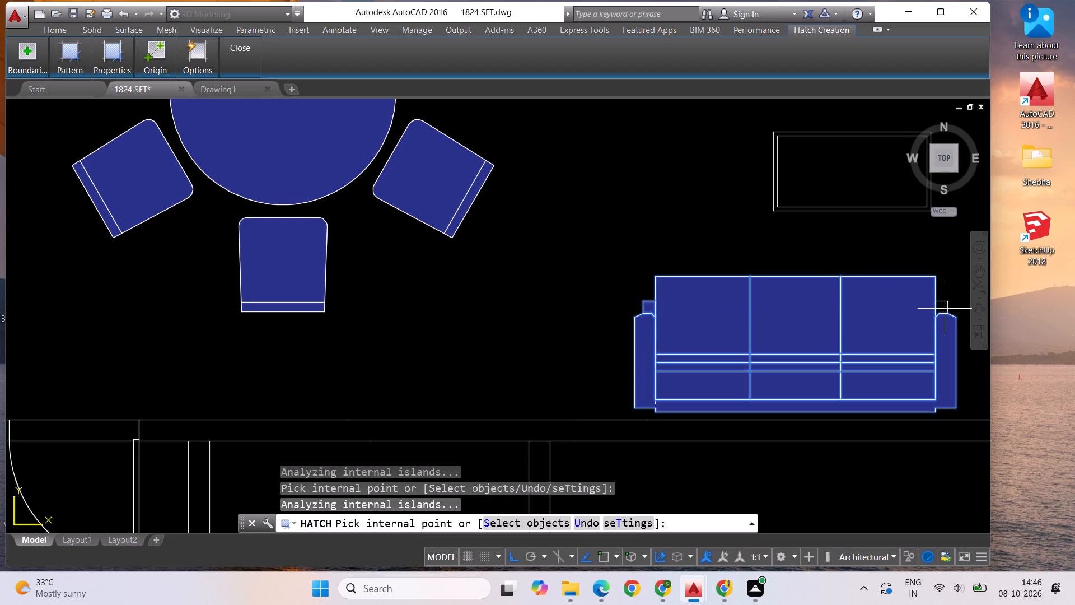
click(945, 309)
scroll(838, 353, down, 2)
key(Escape)
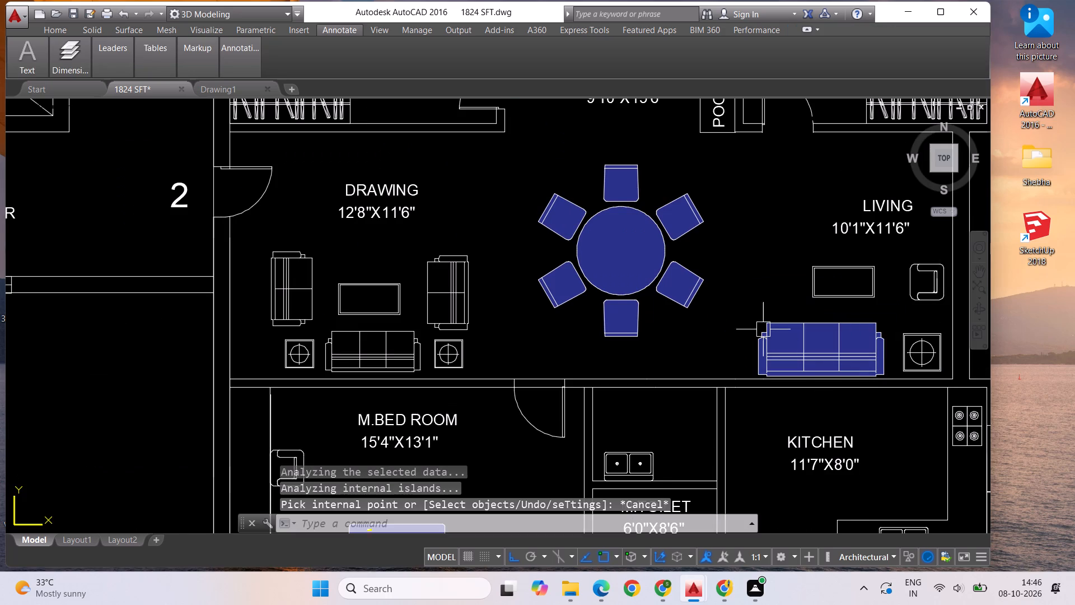
Start a new Hatch and fill the coffee table and the square side table in the east Living room with solid blue.
text(HATCH)
key(Return)
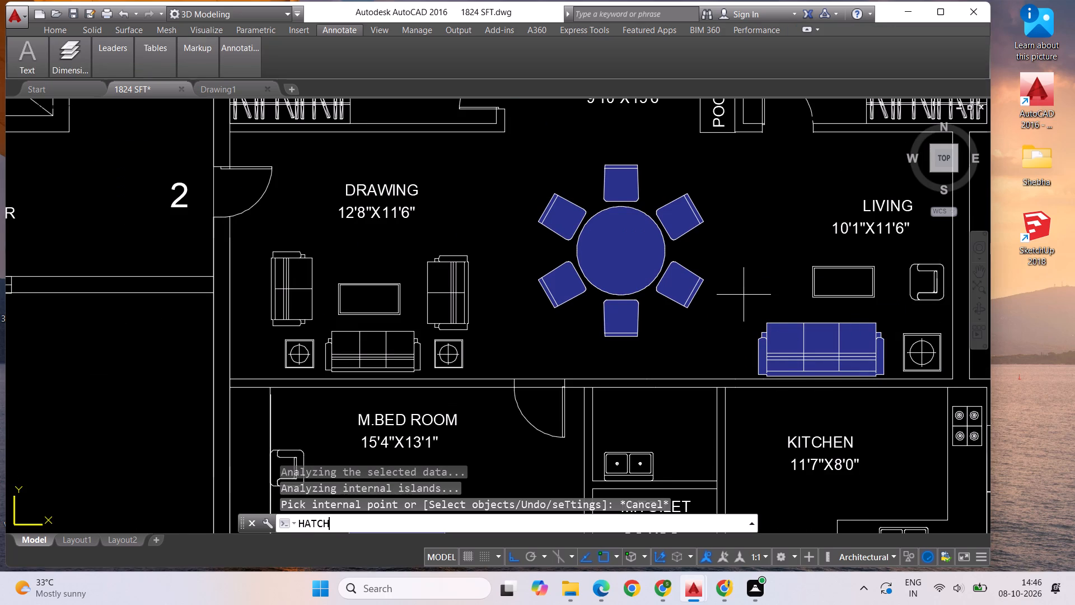
click(821, 284)
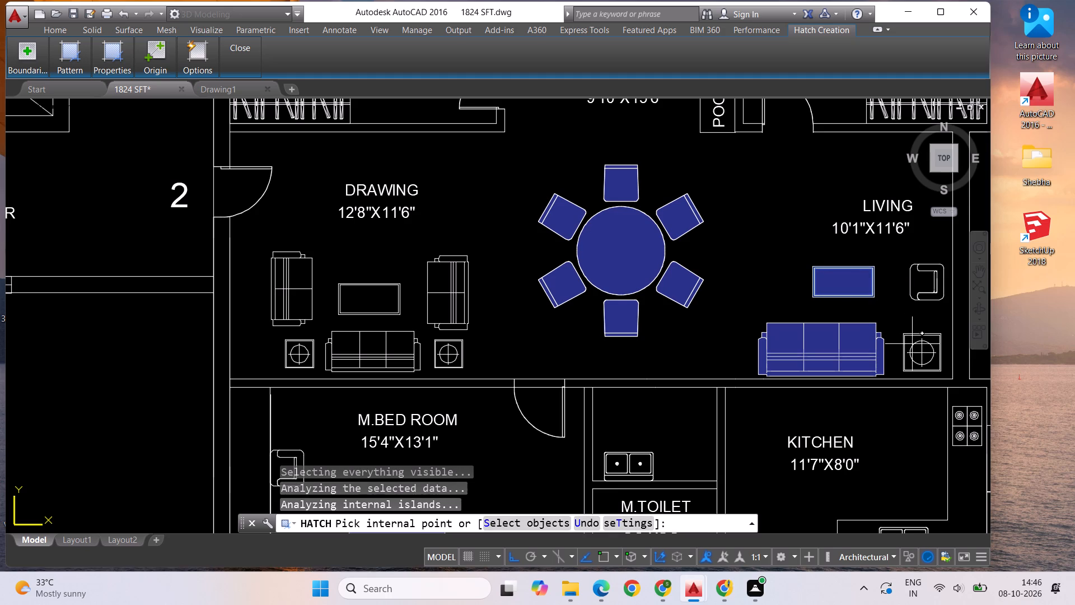
click(934, 341)
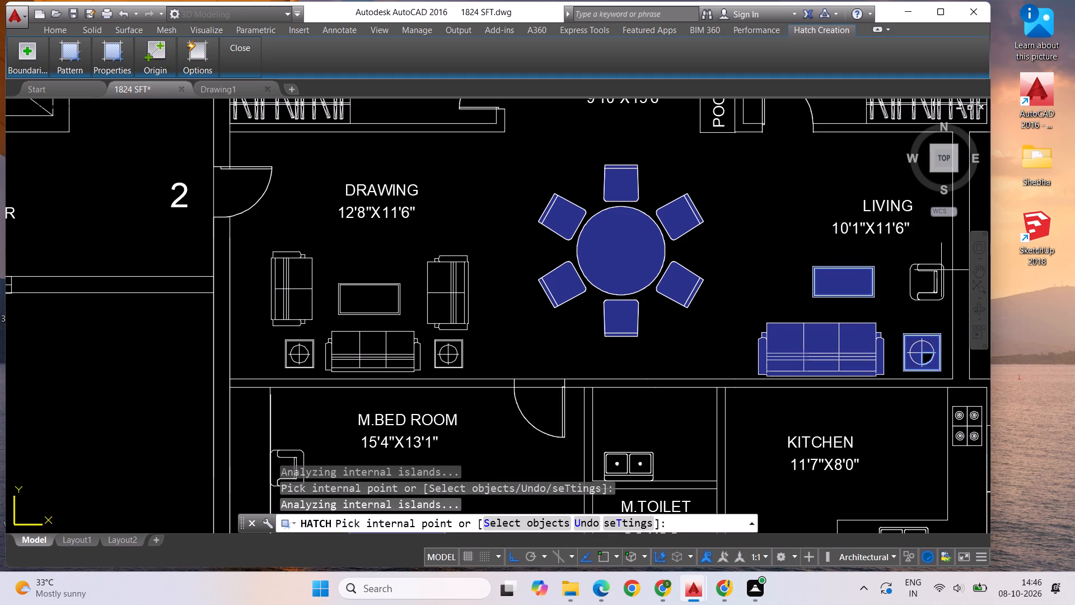
Add the east Living room armchair's back frame, seat and narrow inner strip to the solid blue hatch.
click(931, 267)
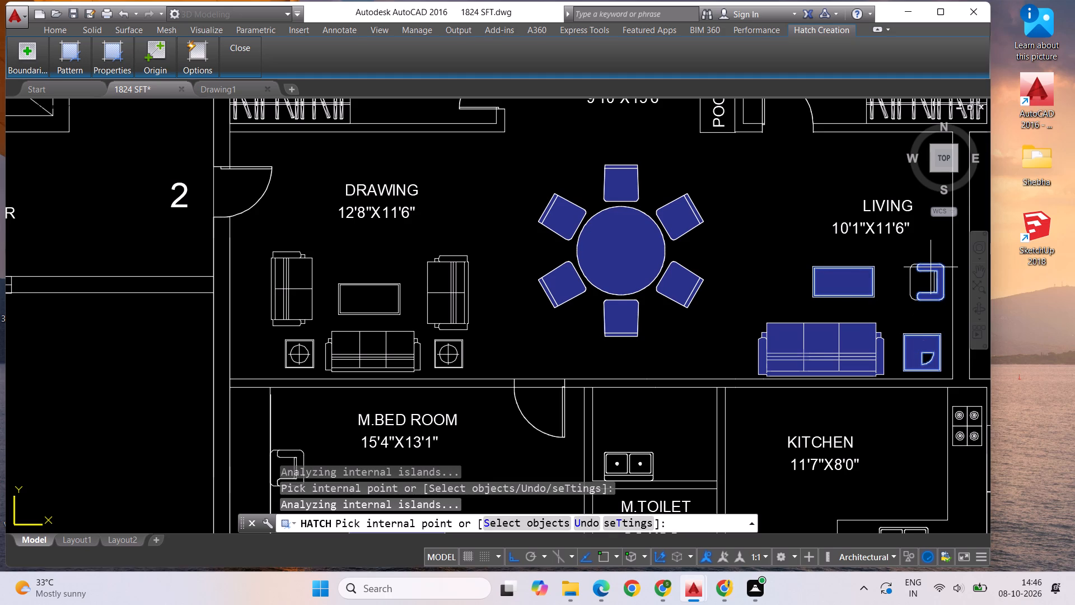
click(924, 285)
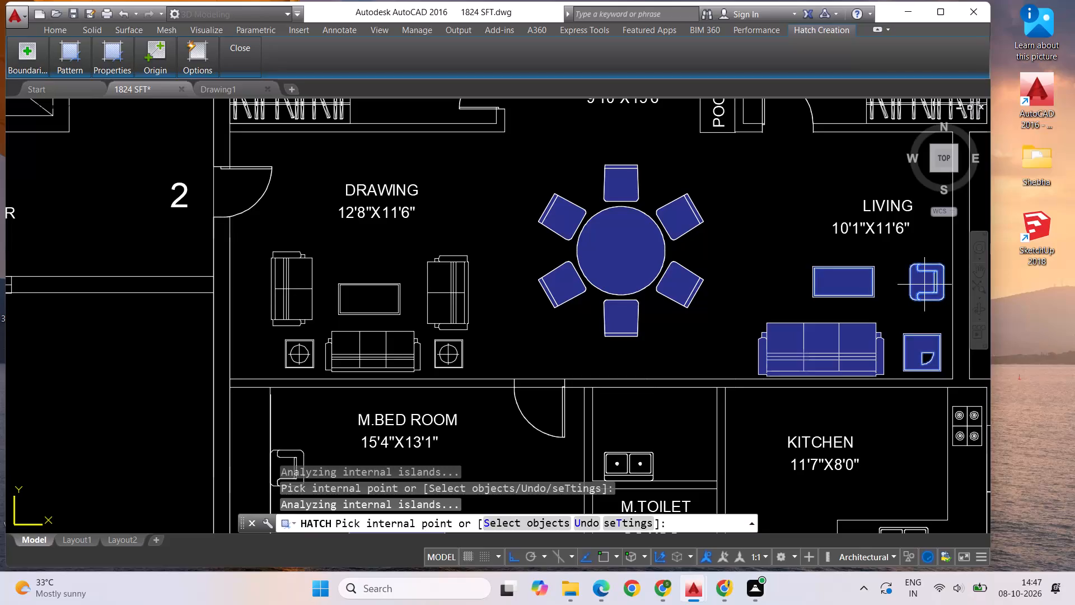
scroll(935, 285, up, 4)
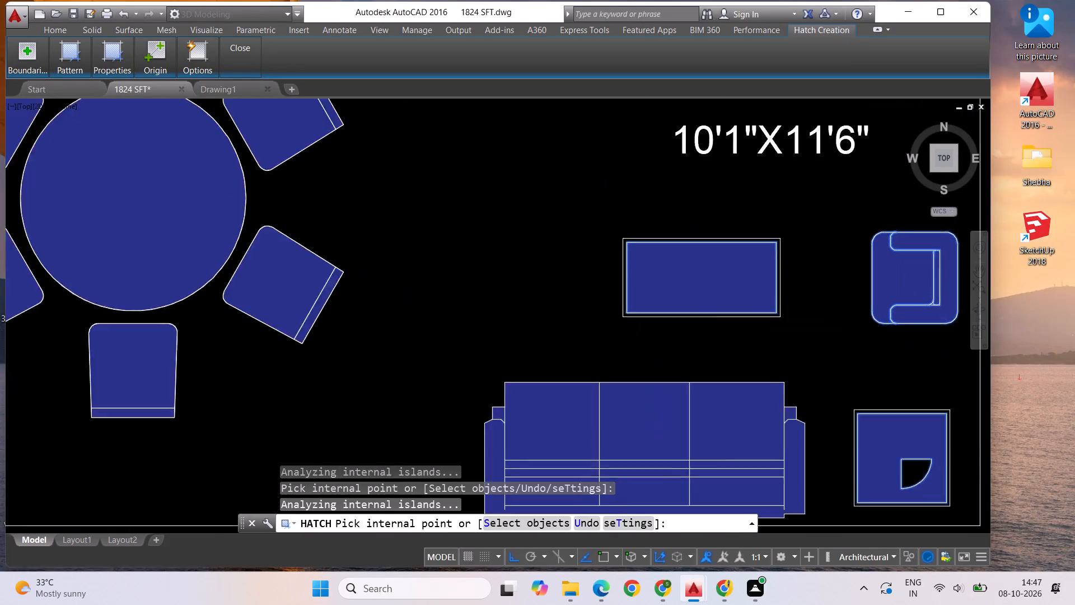
click(938, 291)
End the current hatch and fill the remaining southeast quarter of the Living room side table's circle with solid blue using a new Hatch.
scroll(894, 269, down, 1)
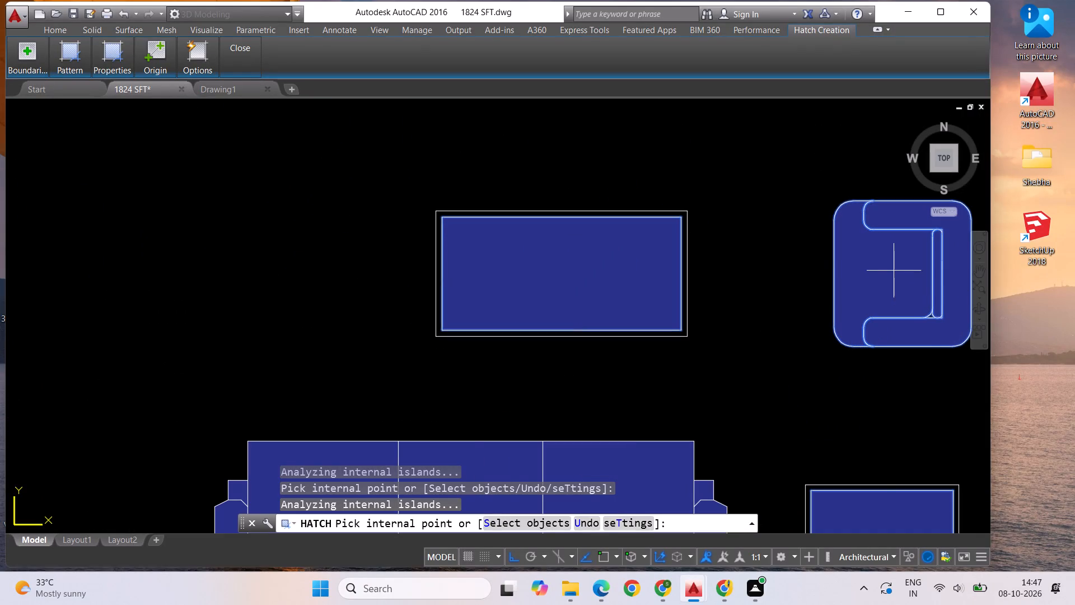
scroll(896, 265, down, 1)
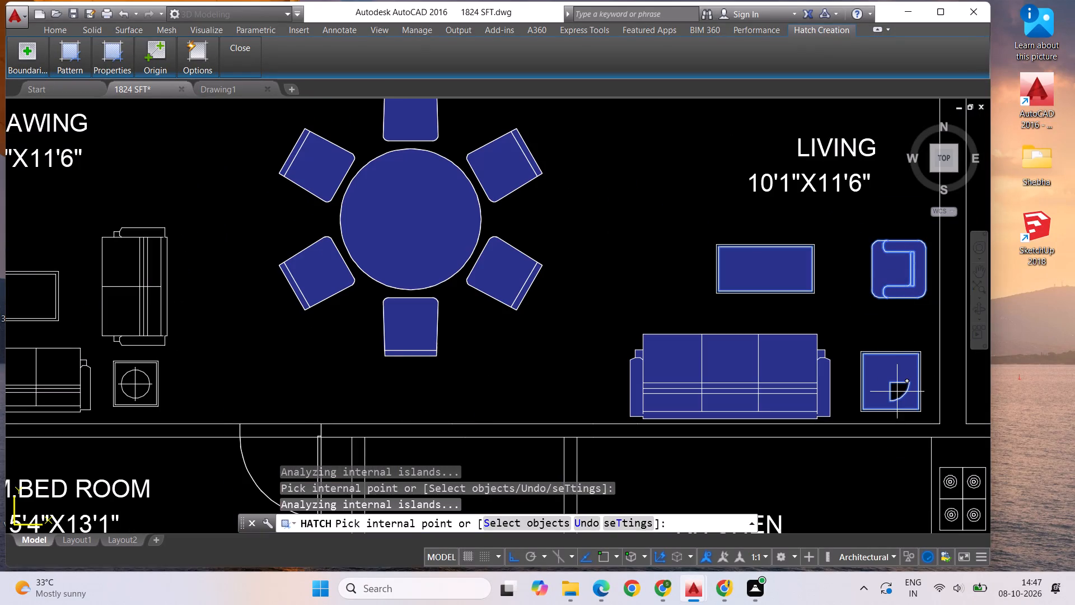
click(897, 392)
key(Escape)
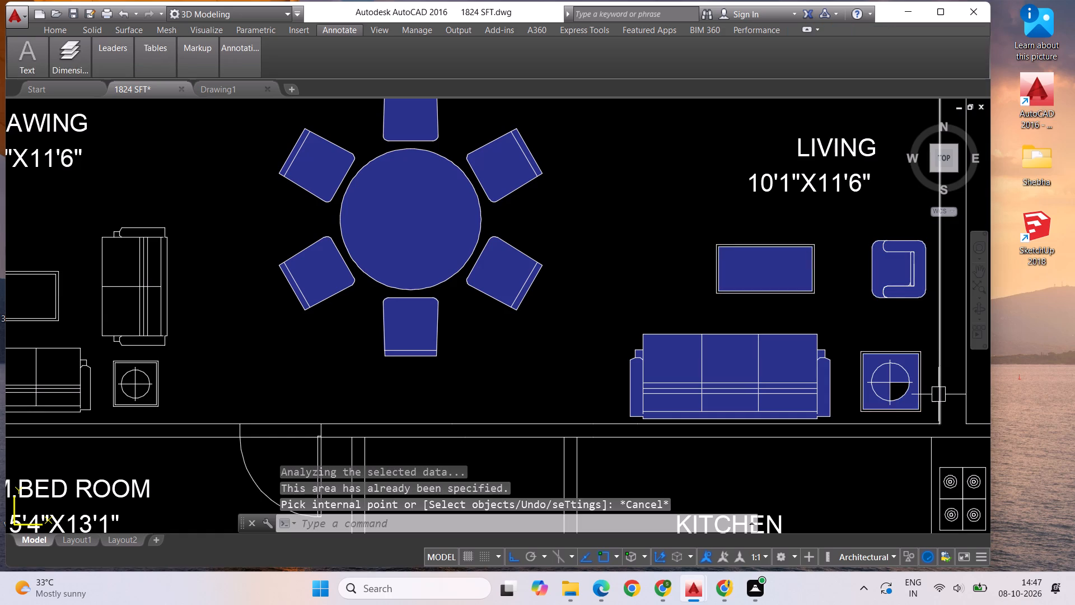
key(Escape)
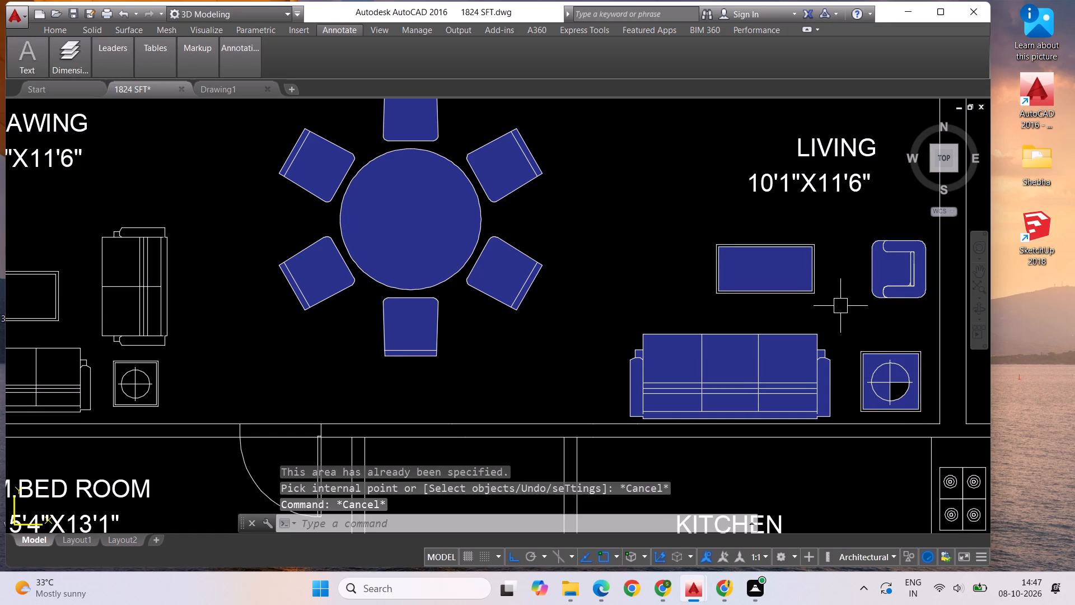
text(HATCH)
key(Return)
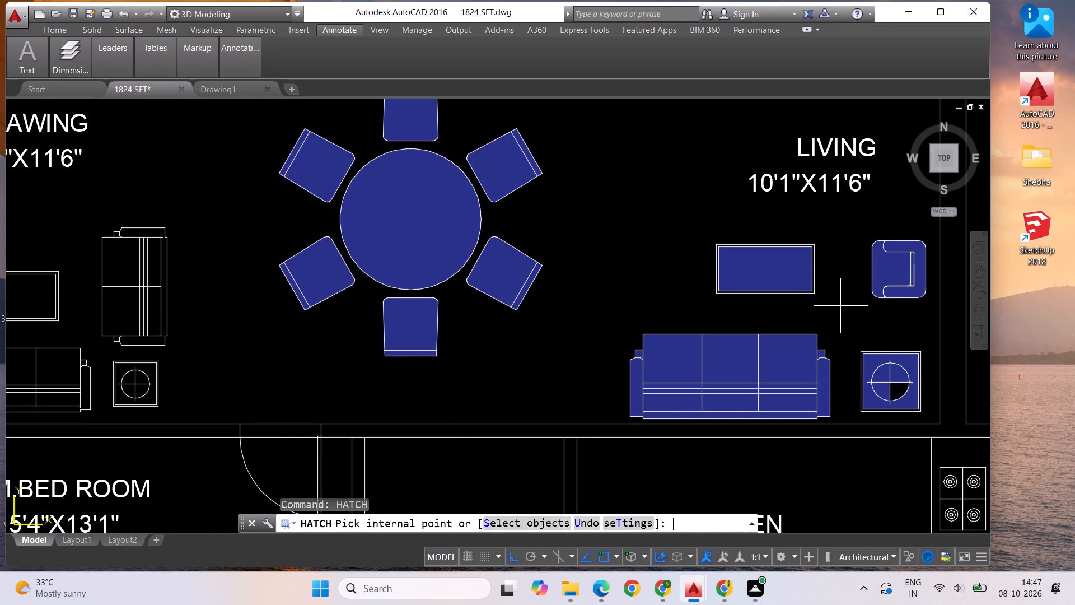
click(894, 389)
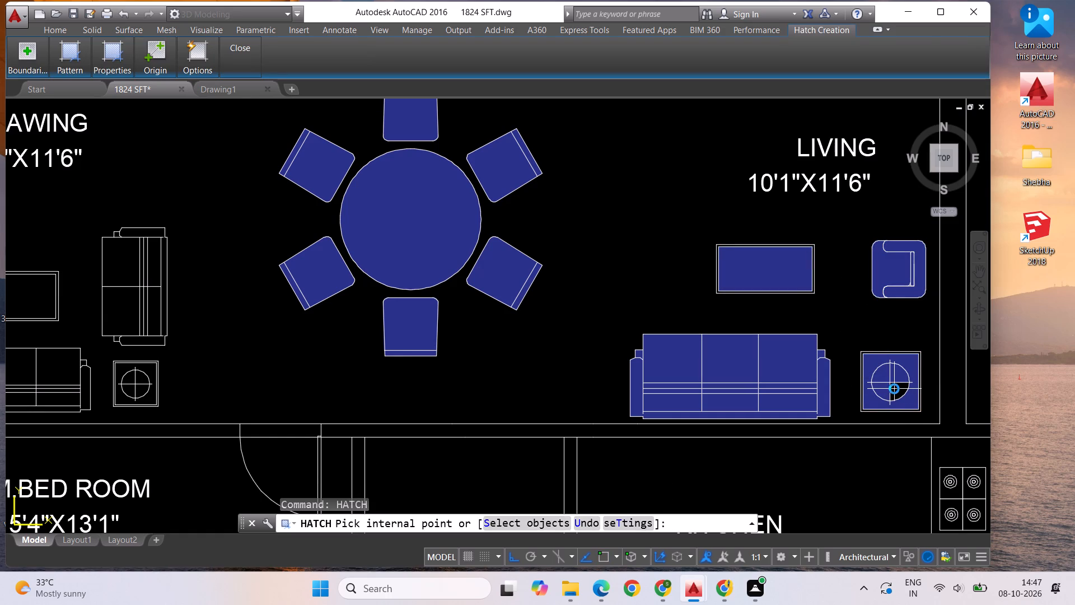
key(Escape)
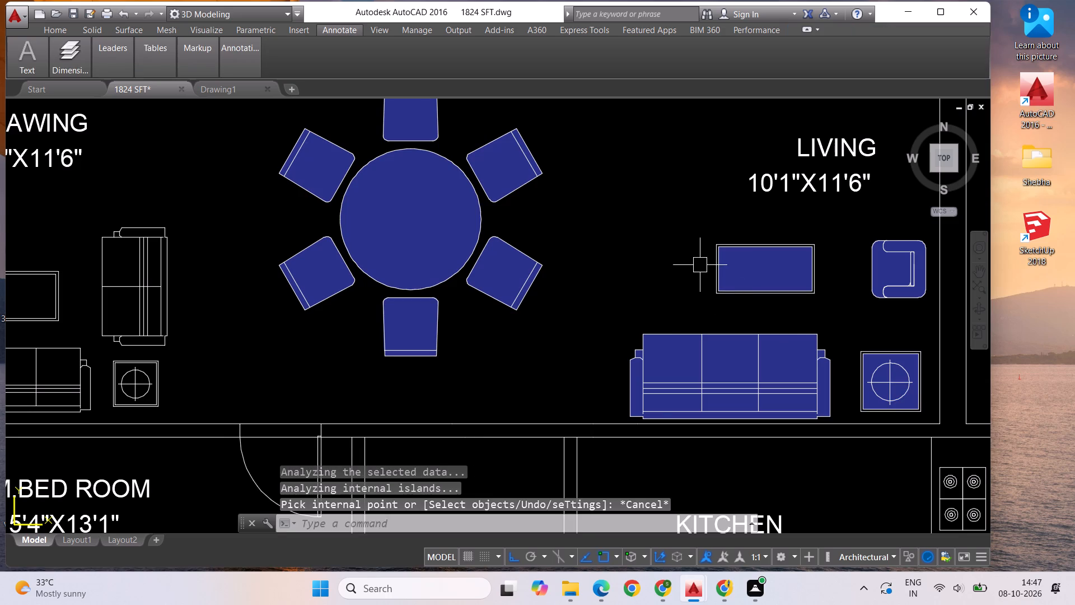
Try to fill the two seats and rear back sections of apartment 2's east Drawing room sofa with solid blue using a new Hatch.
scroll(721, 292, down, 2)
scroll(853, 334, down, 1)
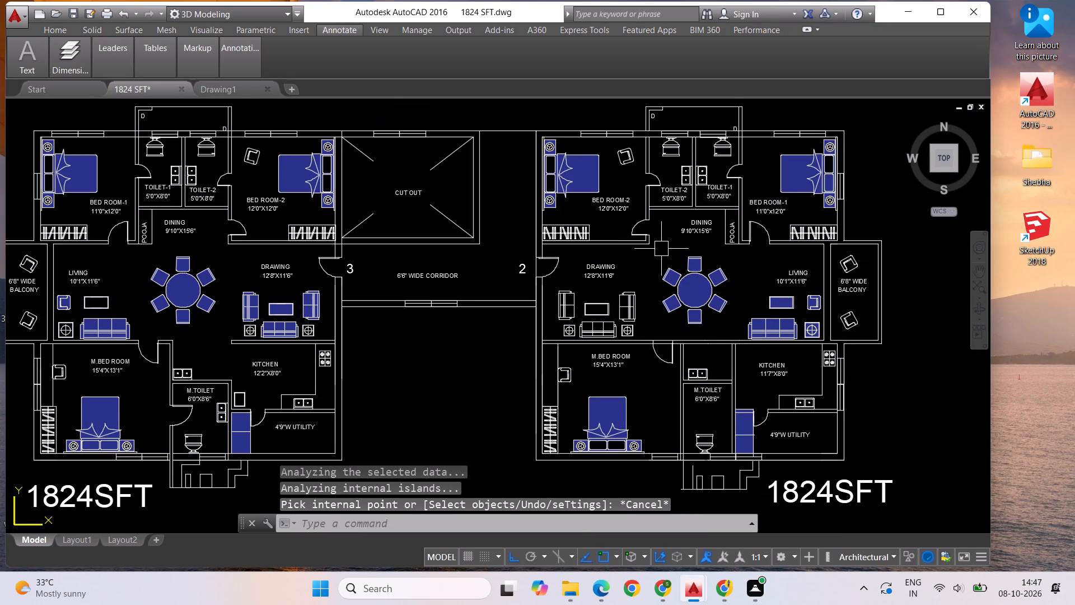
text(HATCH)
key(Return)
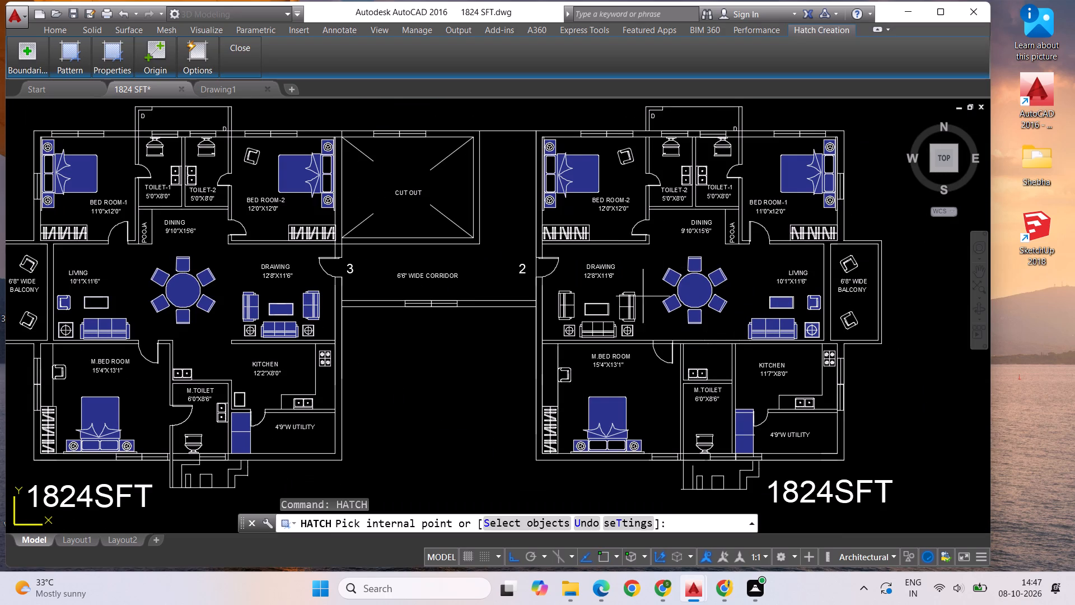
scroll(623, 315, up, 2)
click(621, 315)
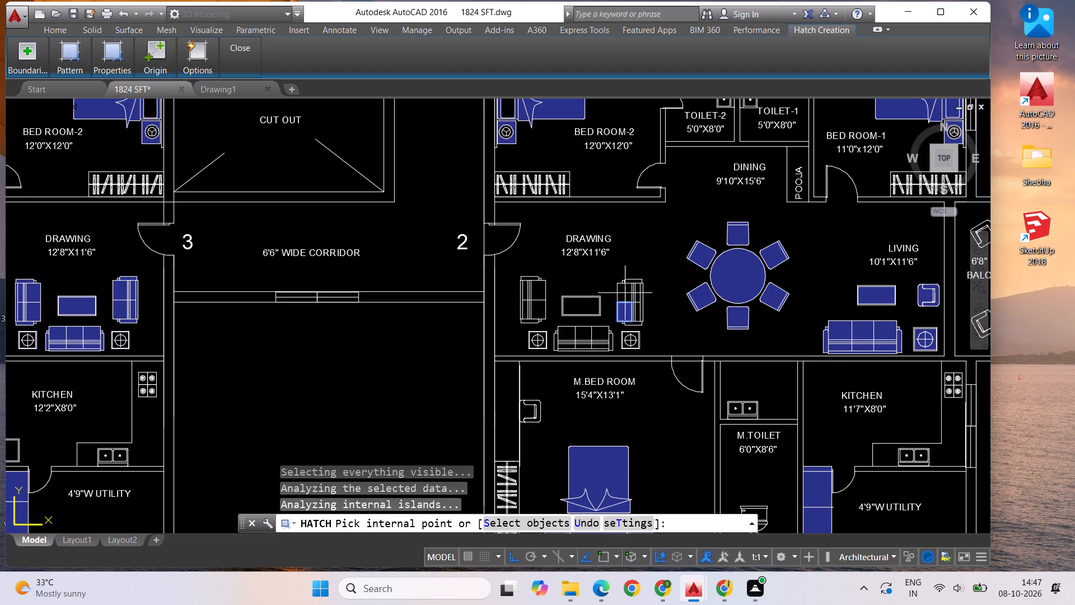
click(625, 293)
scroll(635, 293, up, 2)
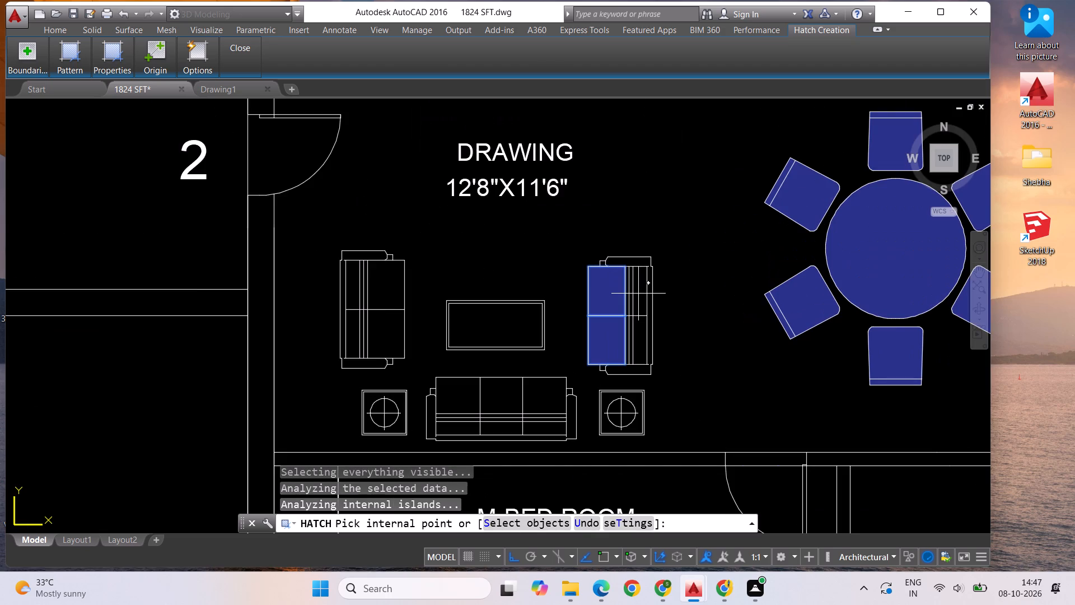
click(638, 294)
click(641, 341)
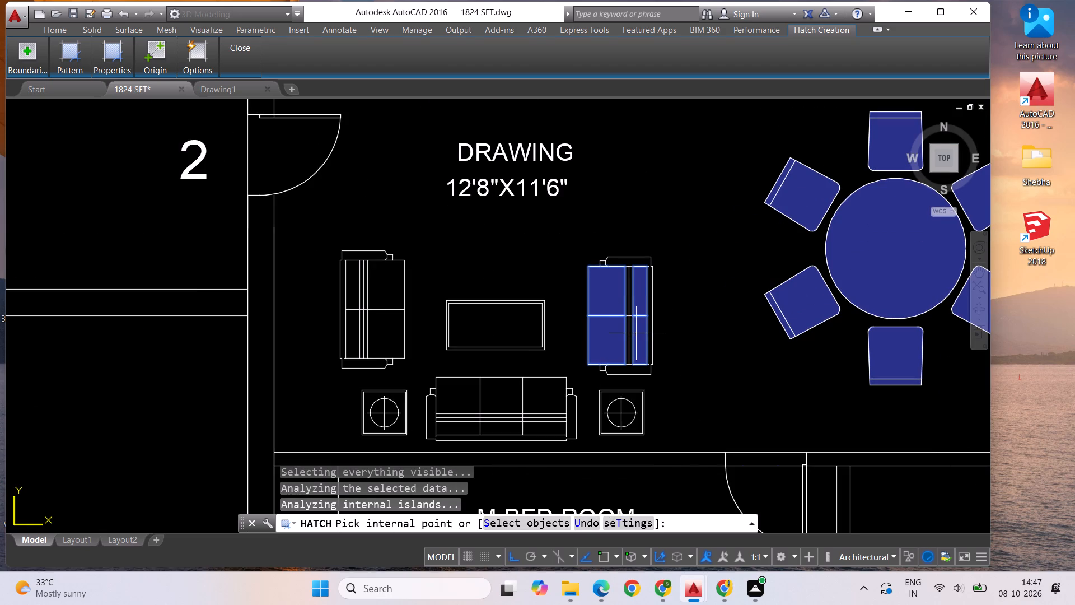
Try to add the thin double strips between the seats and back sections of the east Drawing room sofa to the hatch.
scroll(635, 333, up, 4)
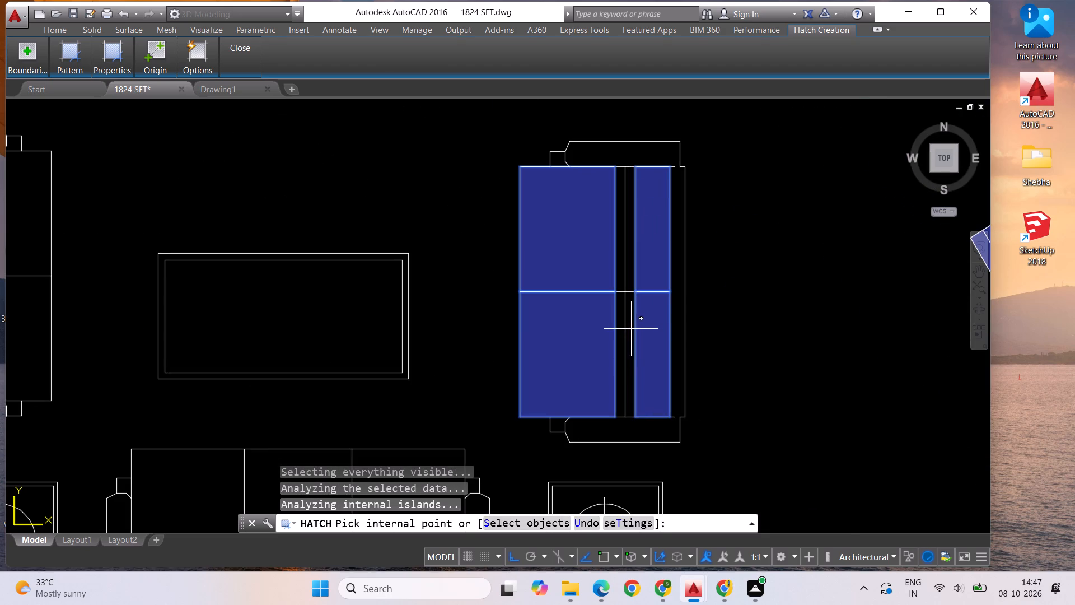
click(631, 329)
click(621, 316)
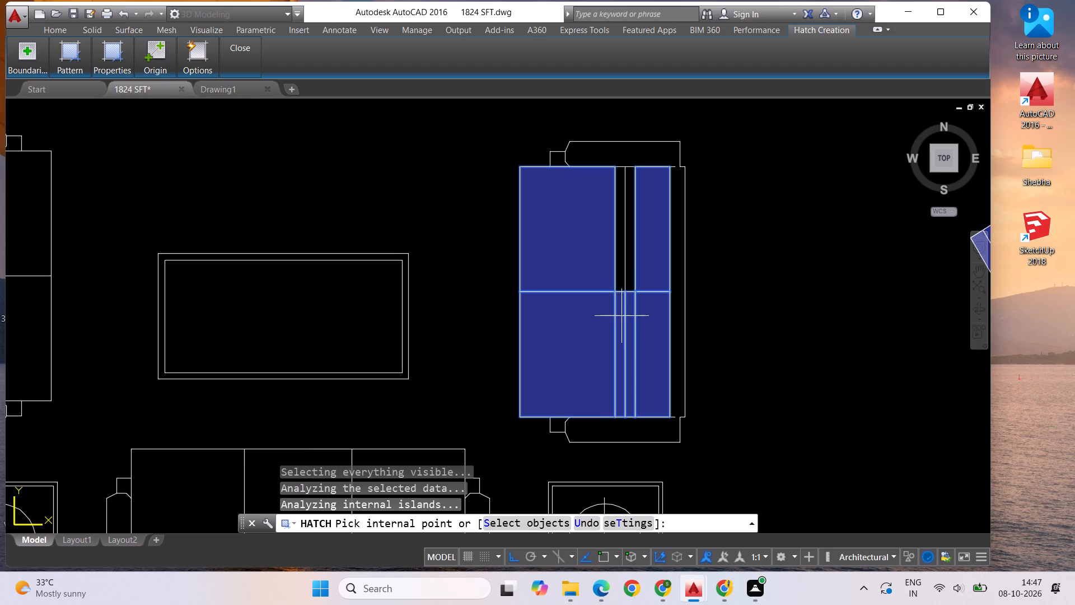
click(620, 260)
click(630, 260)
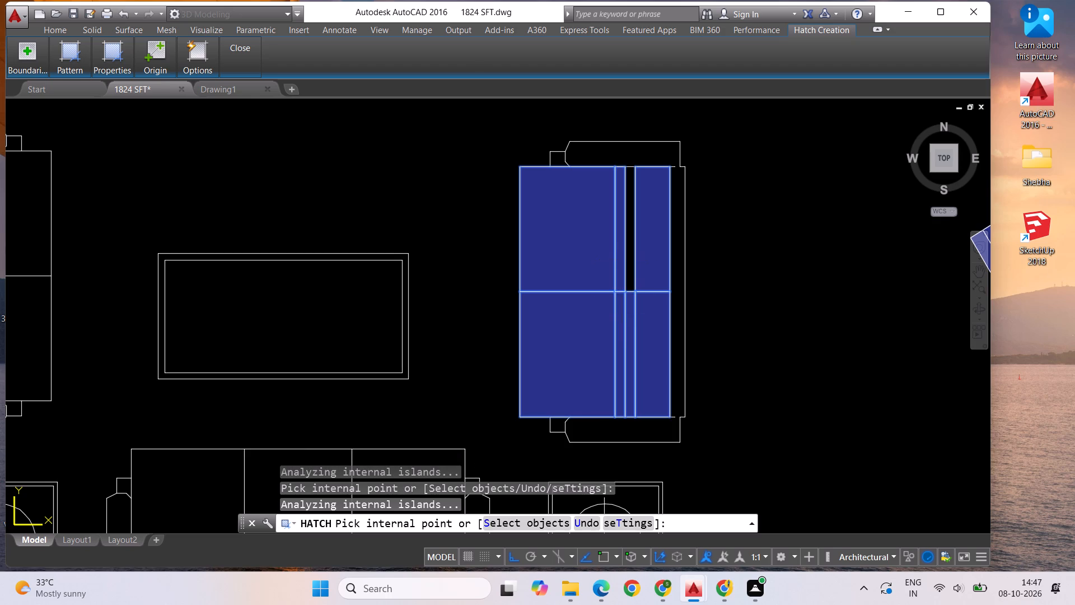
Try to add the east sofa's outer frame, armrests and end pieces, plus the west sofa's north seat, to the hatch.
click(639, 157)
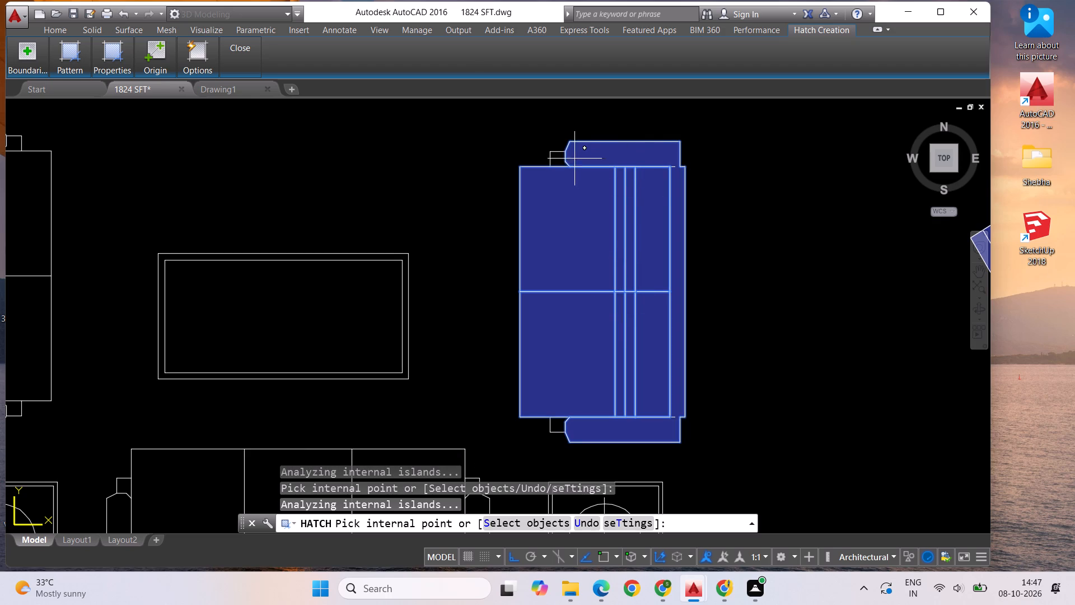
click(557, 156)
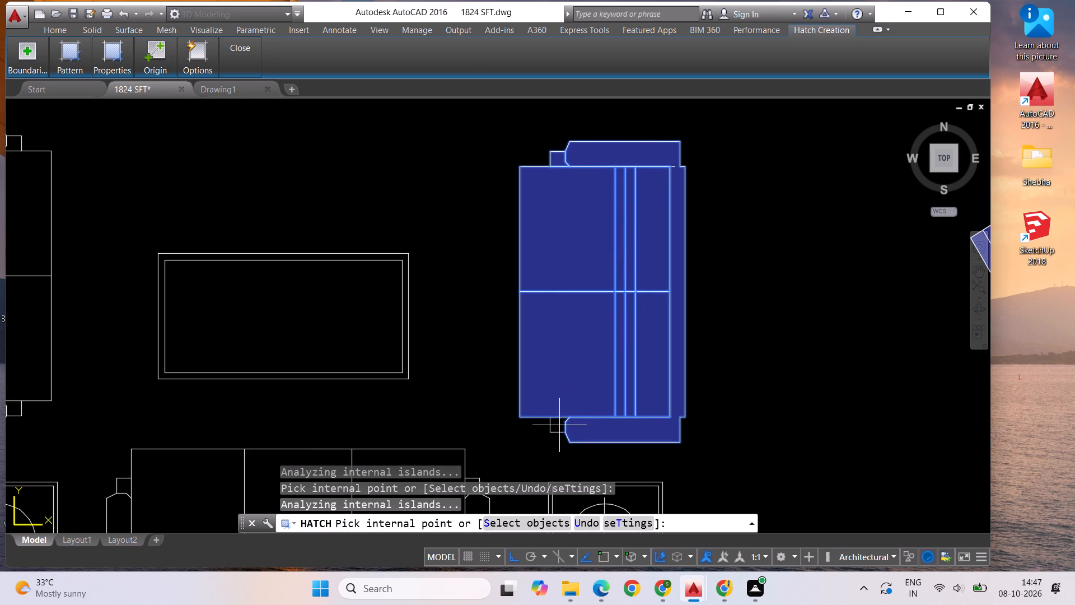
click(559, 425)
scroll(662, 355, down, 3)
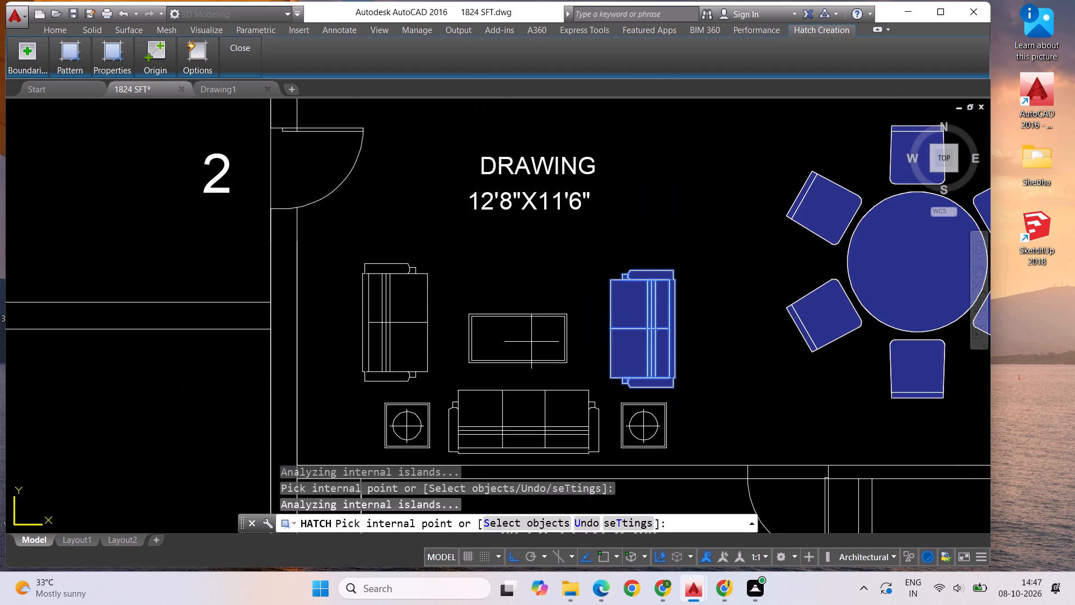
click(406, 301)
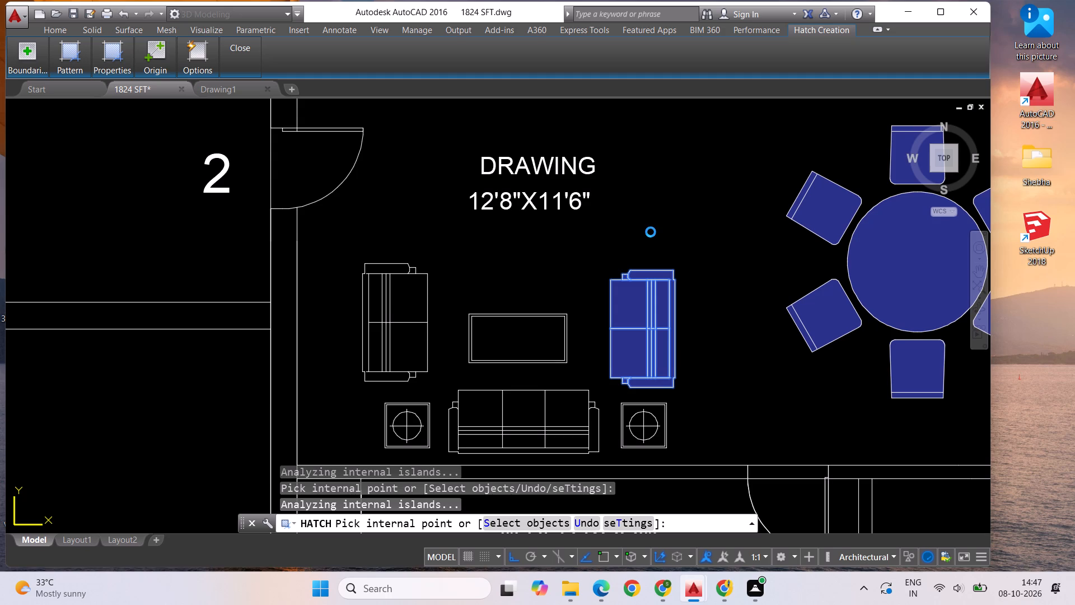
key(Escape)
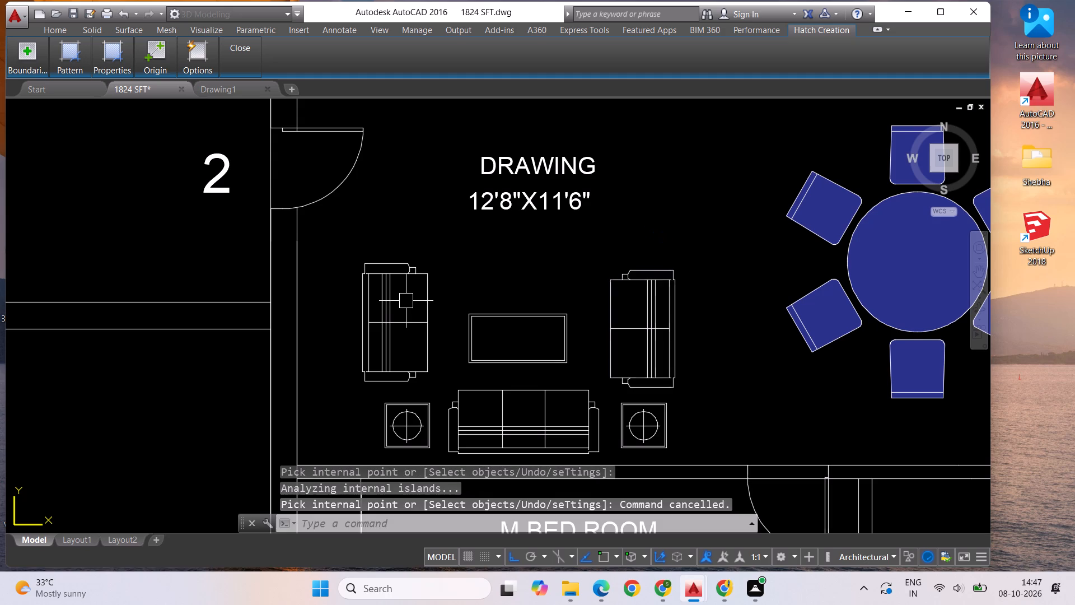
Start a new Hatch and fill the two seats and two rear back sections of apartment 2's east Drawing room sofa with solid blue.
text(HATCH)
key(Return)
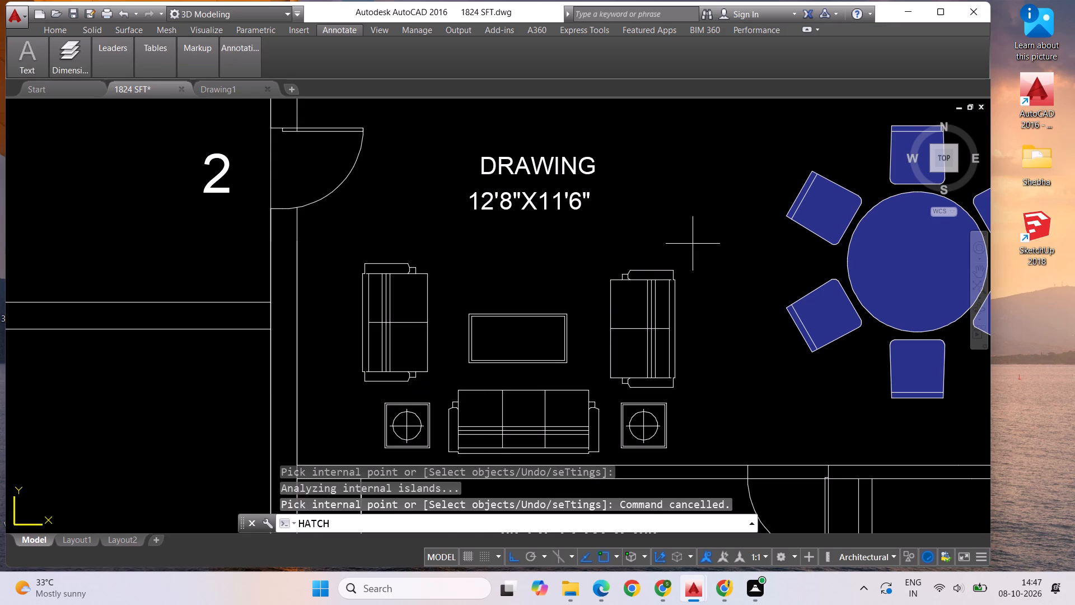
click(640, 315)
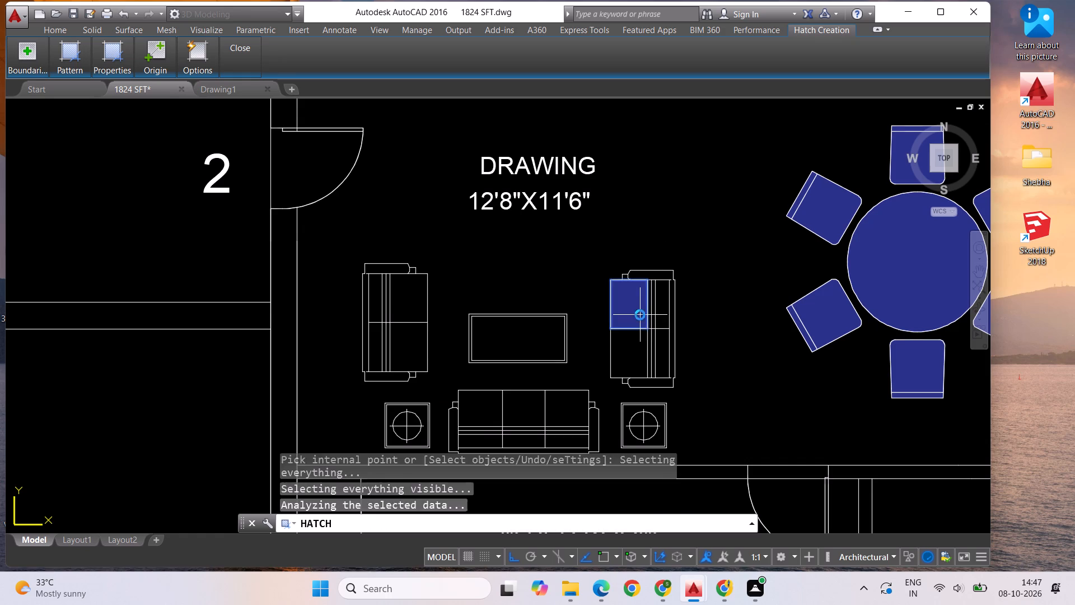
click(632, 348)
click(664, 313)
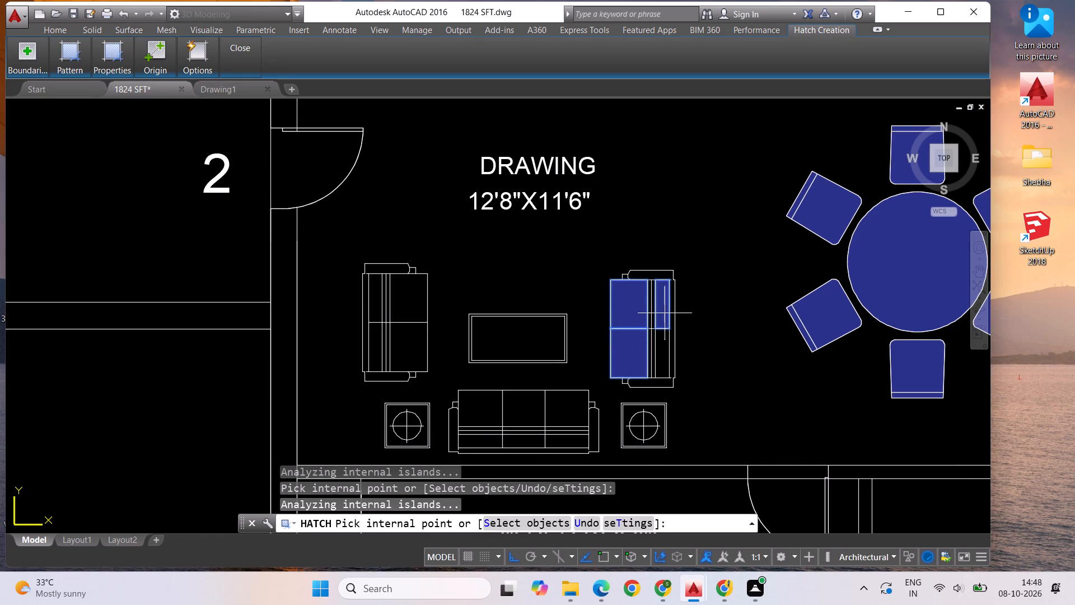
click(663, 352)
Add the four thin strips between the seats and back sections of the east Drawing room sofa to the solid blue hatch.
scroll(652, 351, up, 4)
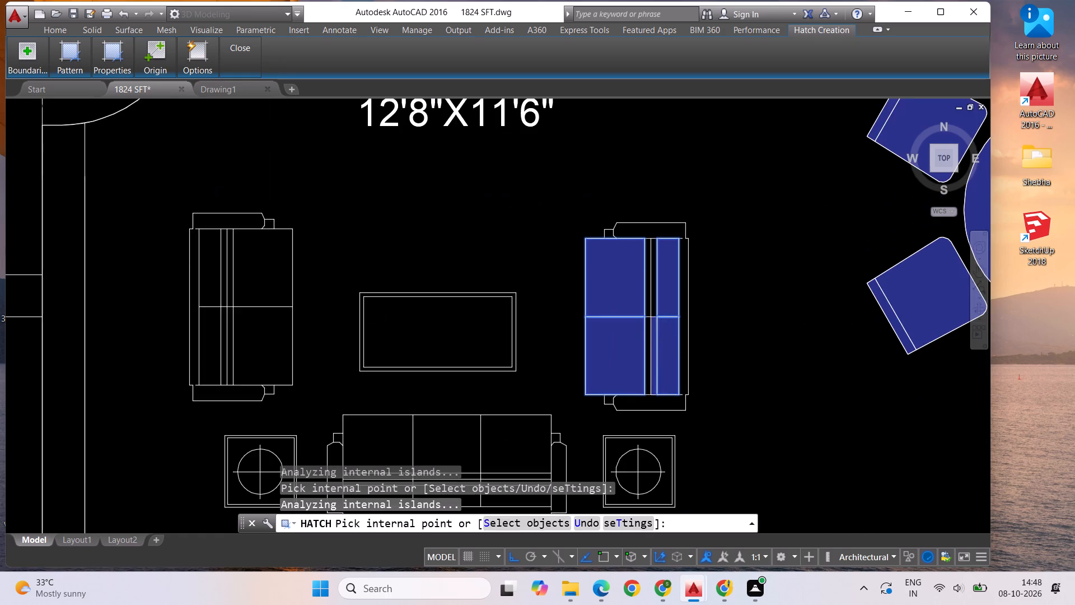
click(648, 343)
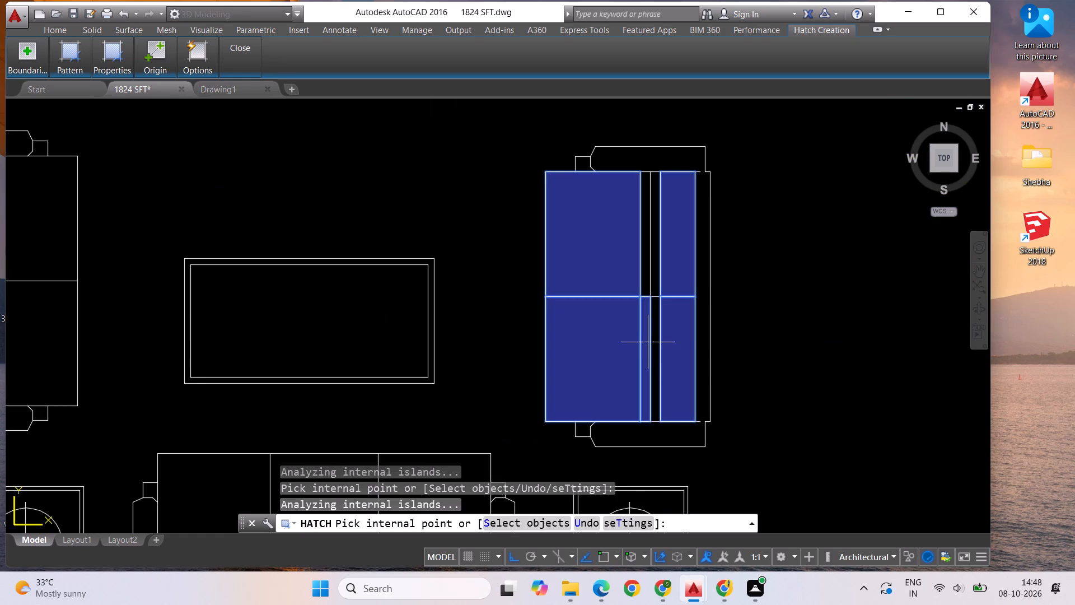
click(655, 345)
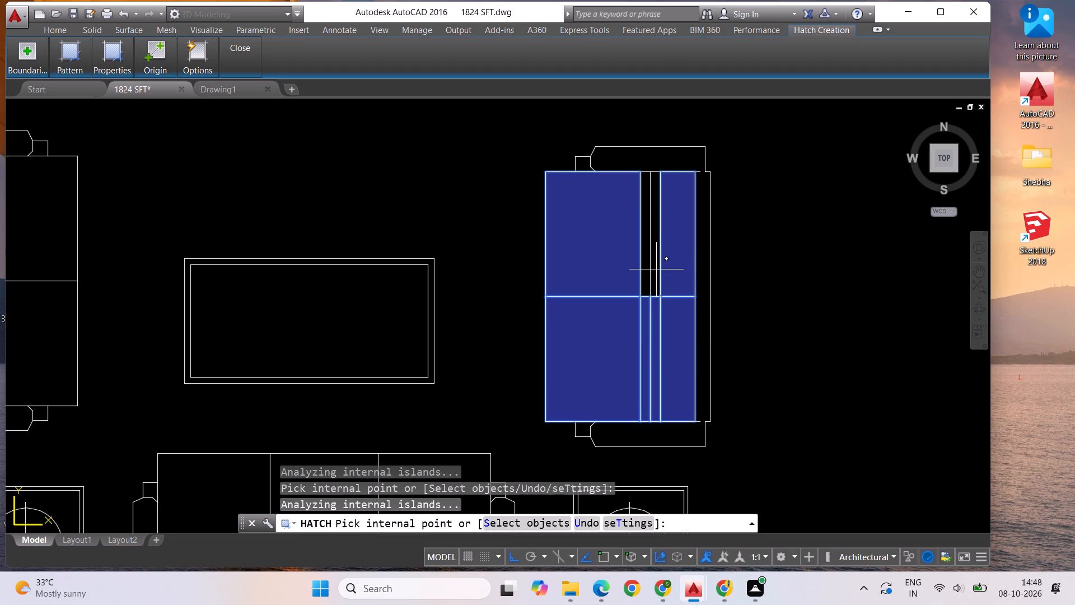
click(656, 269)
click(643, 271)
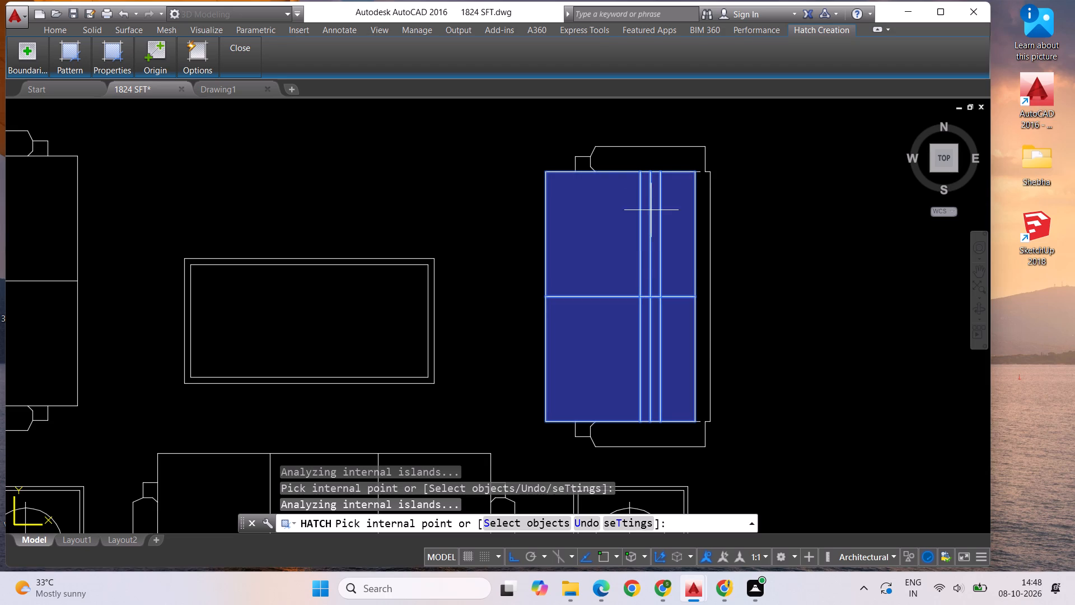
Add the east Drawing room sofa's outer frame with armrests and both small armrest end pieces to the solid blue hatch.
click(652, 165)
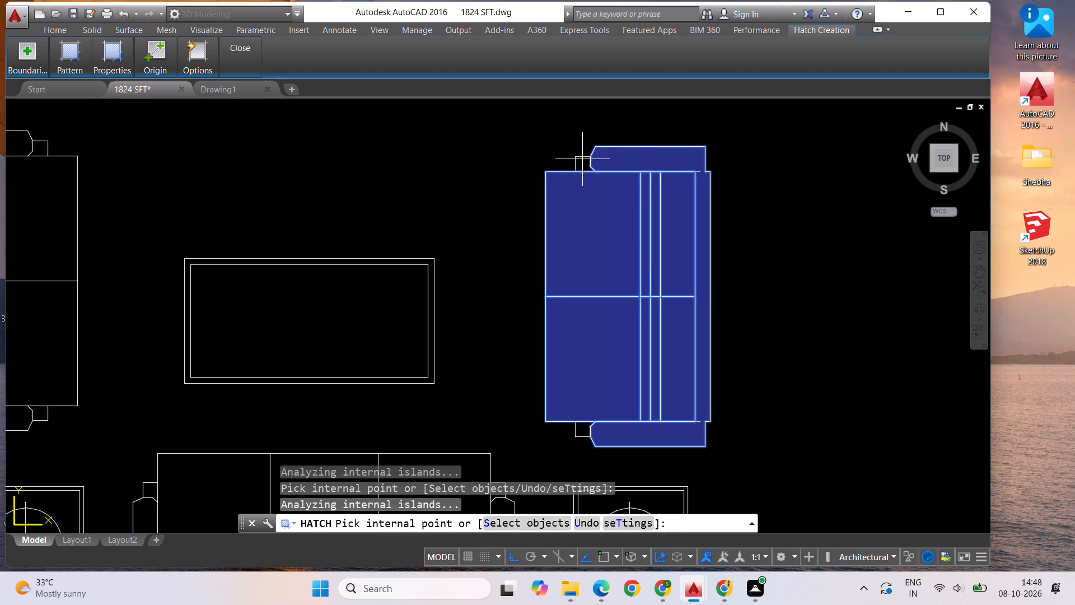
click(581, 159)
click(586, 428)
Start a new Hatch and fill the south Drawing room sofa's three seats, three rear back sections and outer frame with armrests in solid blue.
key(Escape)
scroll(724, 344, down, 1)
scroll(548, 333, down, 1)
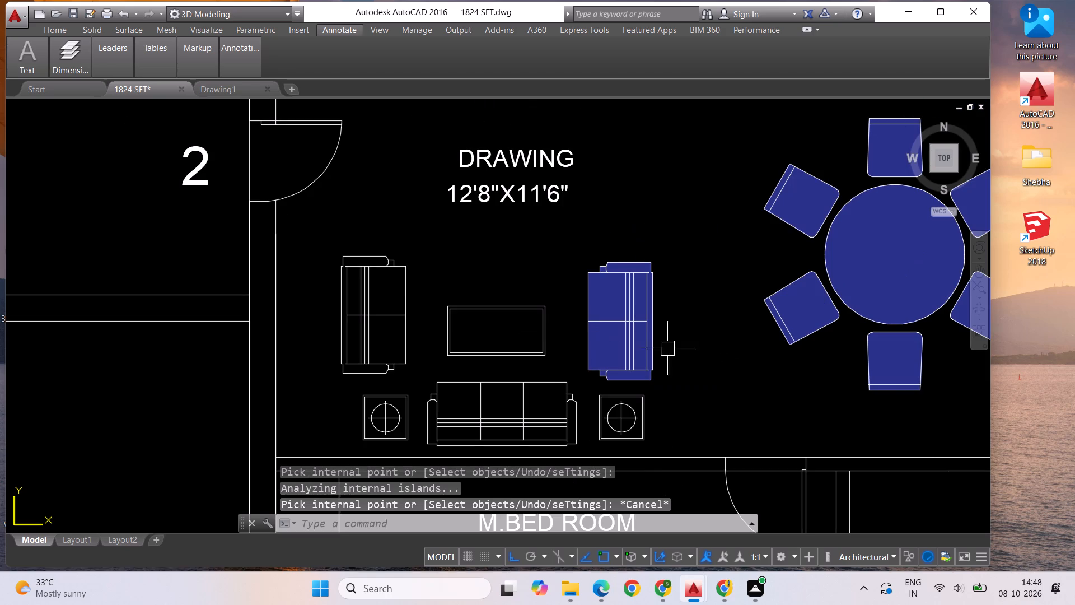
text(HATCH)
key(Return)
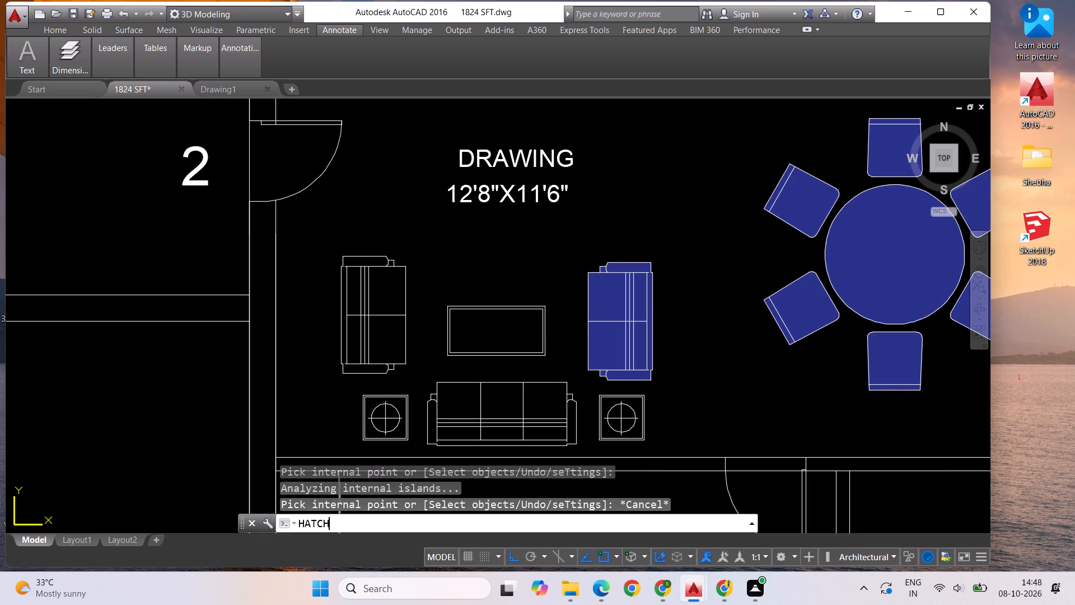
click(542, 406)
click(543, 433)
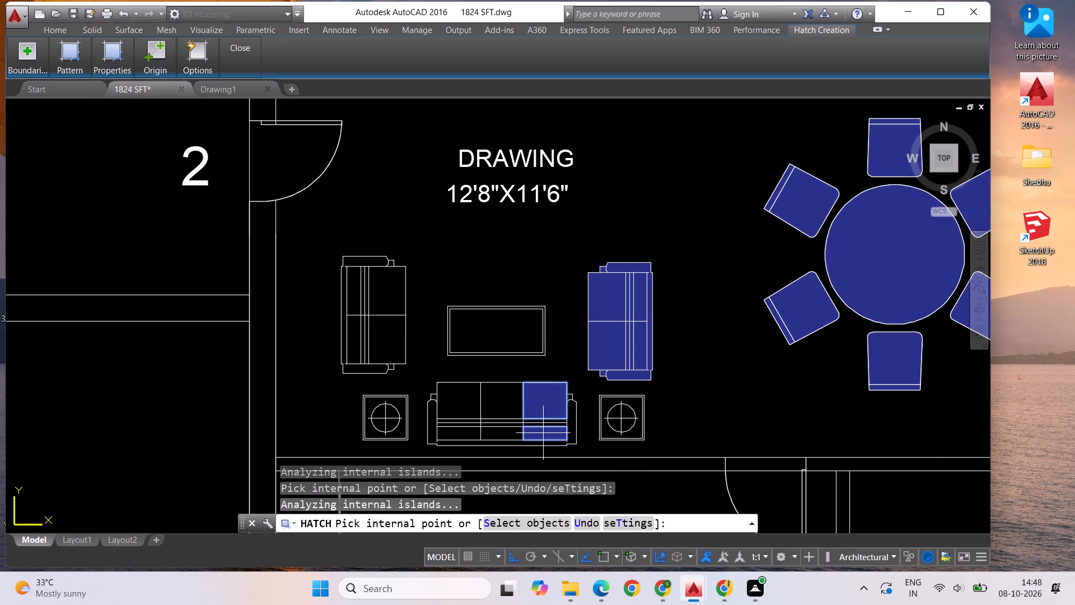
scroll(604, 425, down, 1)
scroll(537, 423, up, 1)
click(540, 400)
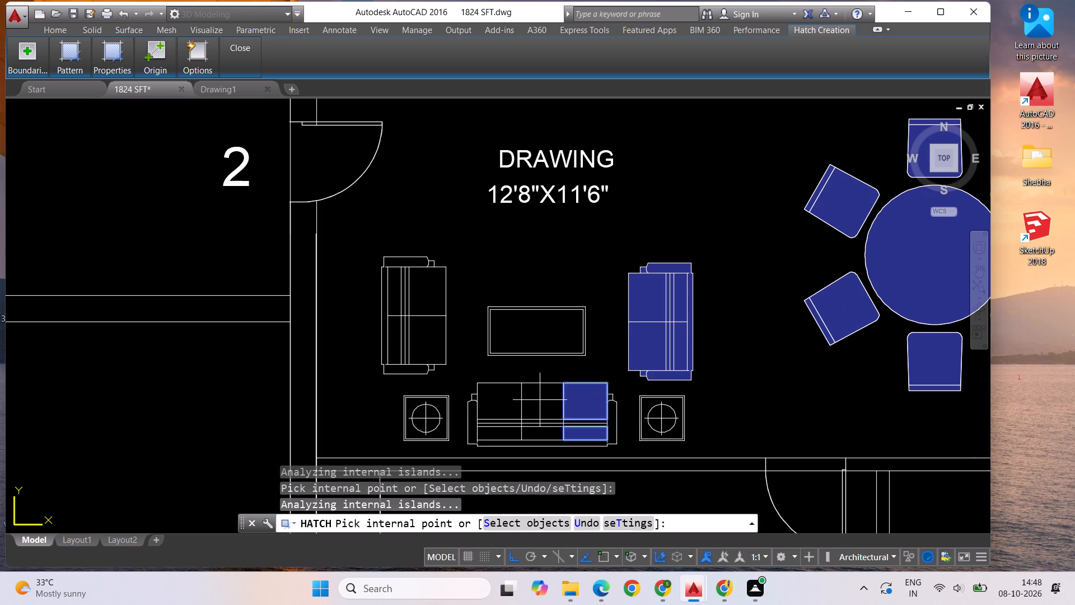
click(501, 403)
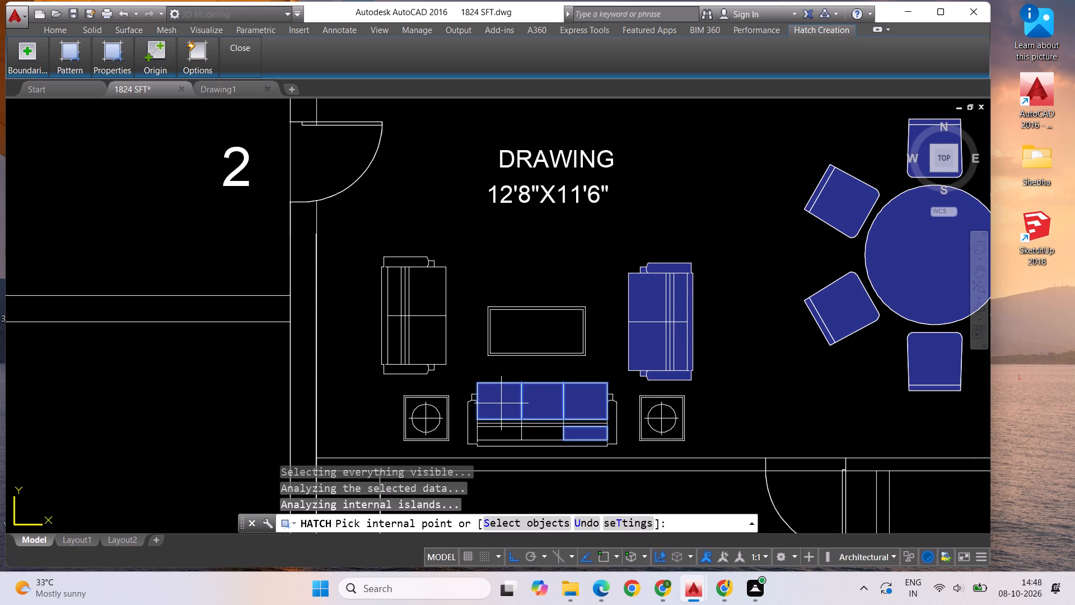
scroll(499, 435, up, 3)
click(461, 408)
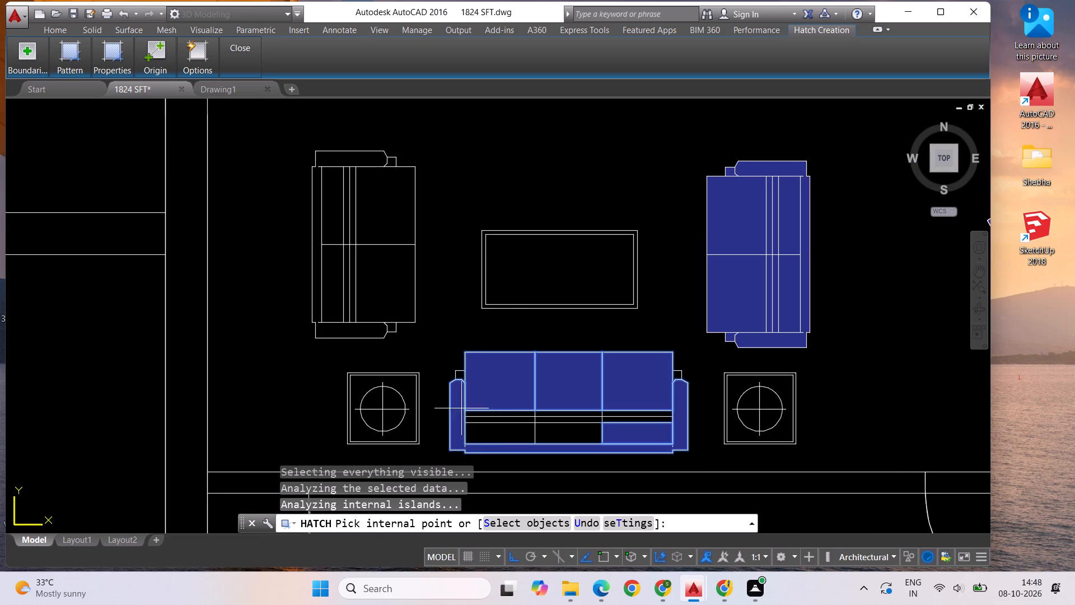
click(502, 431)
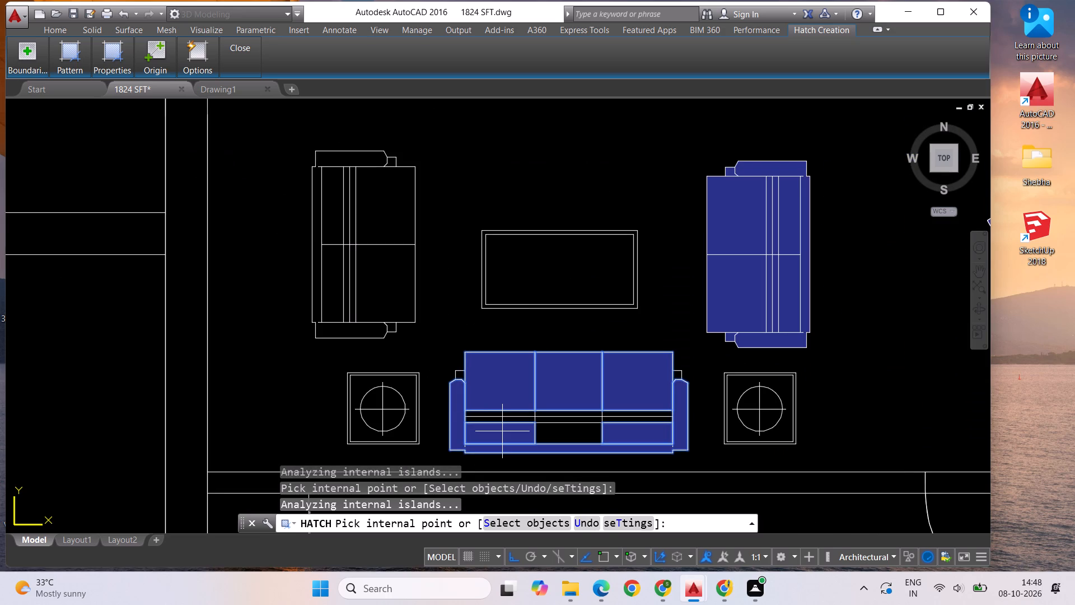
click(560, 436)
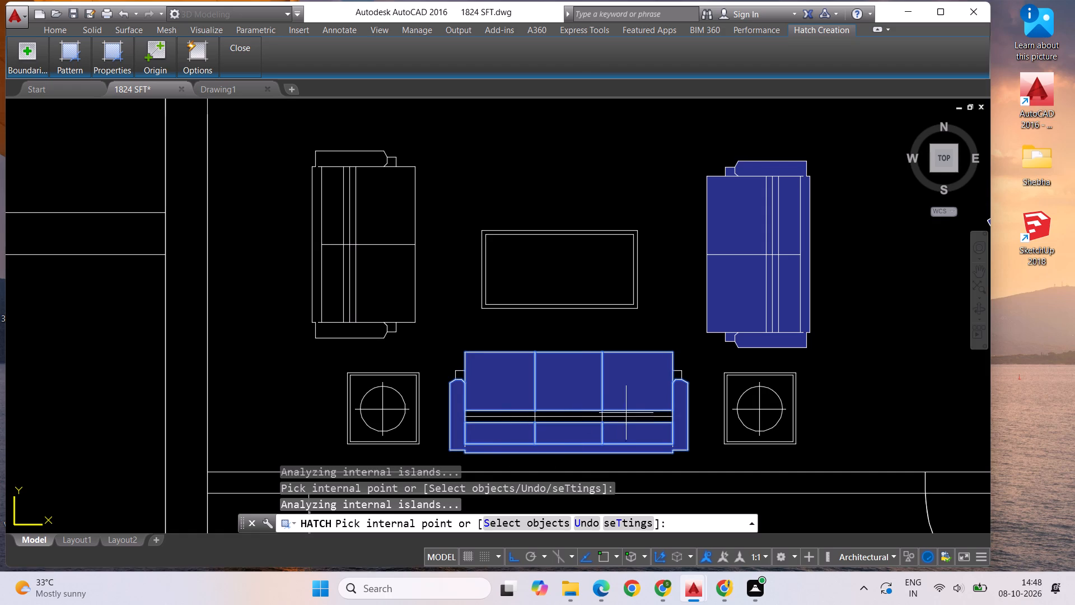
Add the south sofa's six thin strips between seats and back sections and both small armrest end pieces to the solid blue hatch.
scroll(630, 412, up, 2)
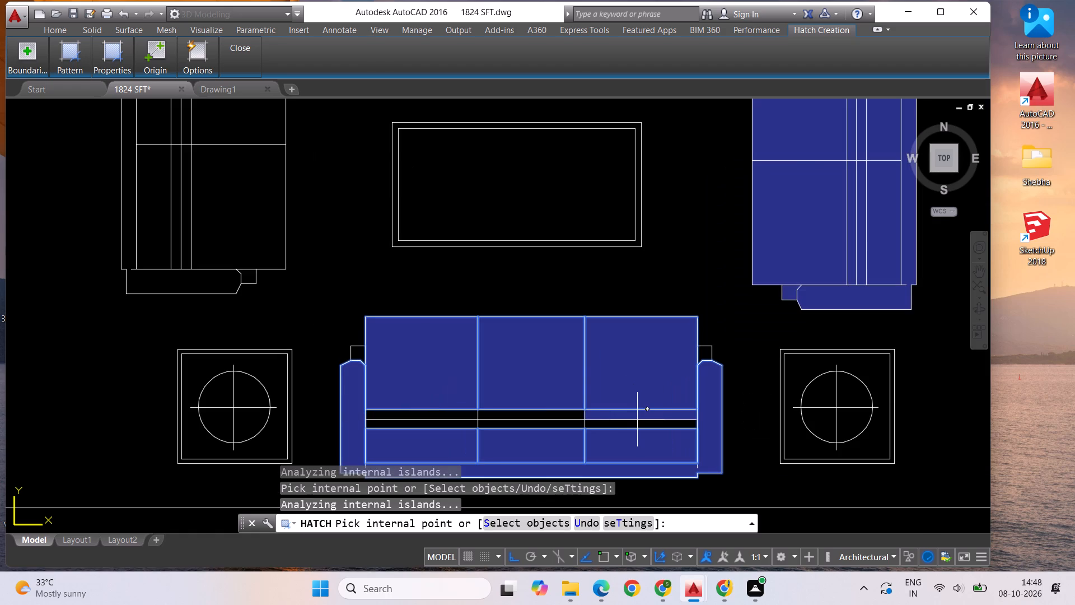
click(635, 415)
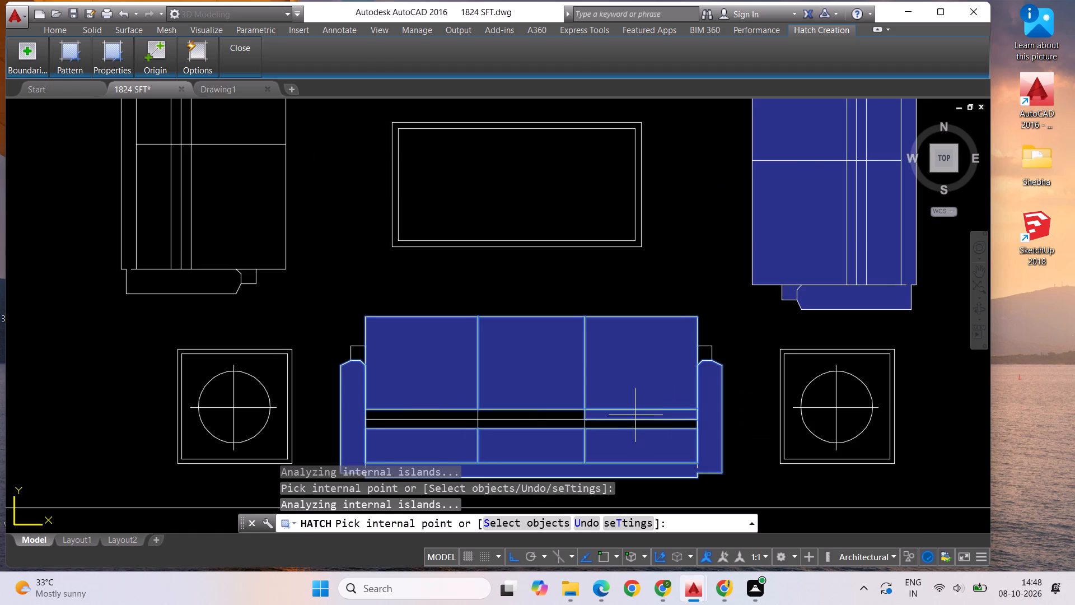
click(552, 418)
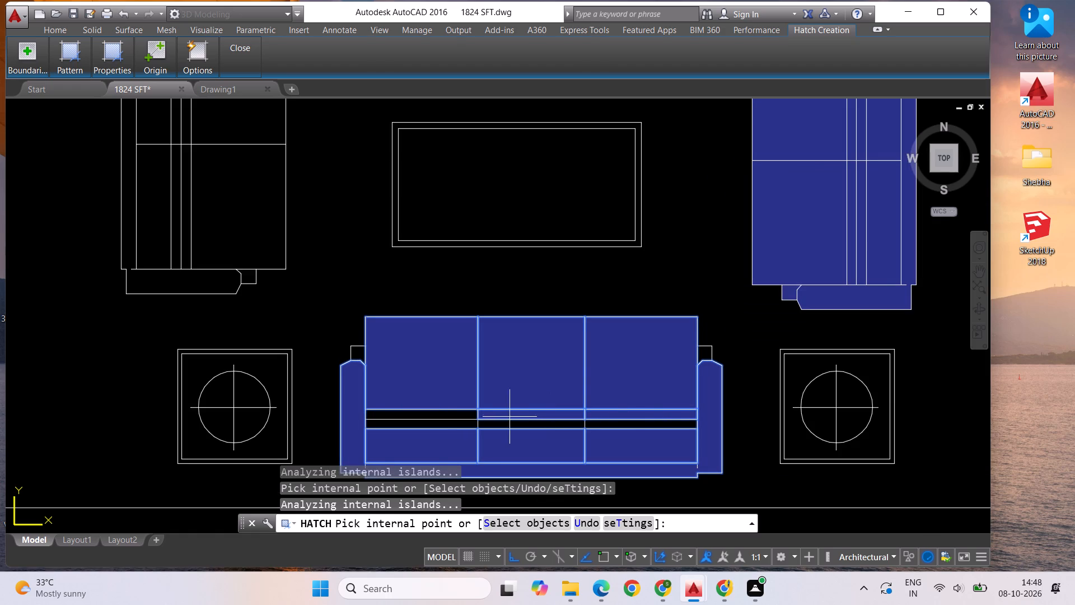
click(452, 415)
click(454, 426)
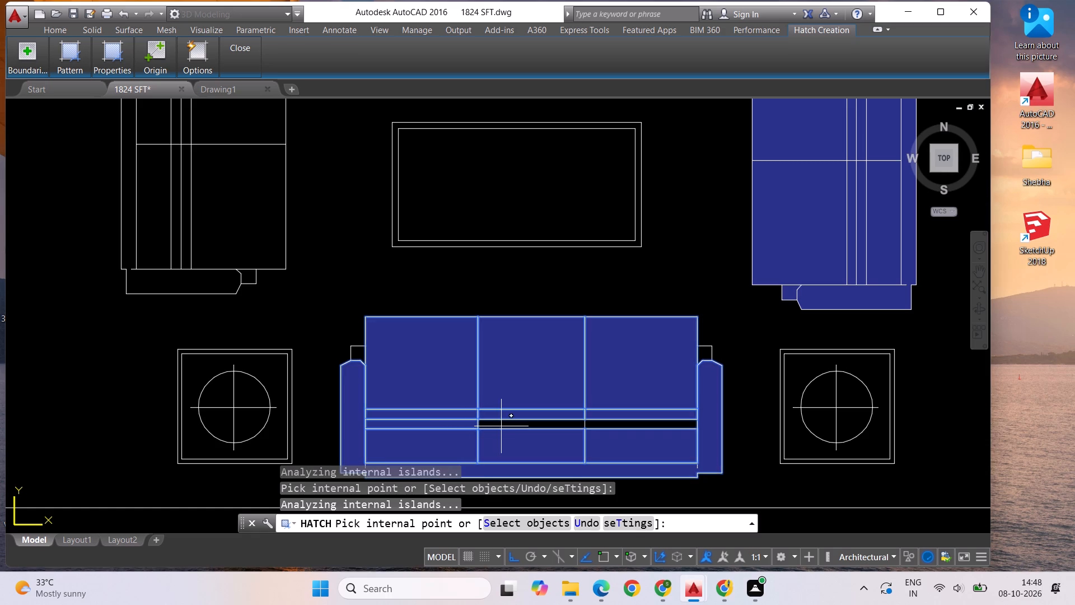
click(506, 426)
click(631, 424)
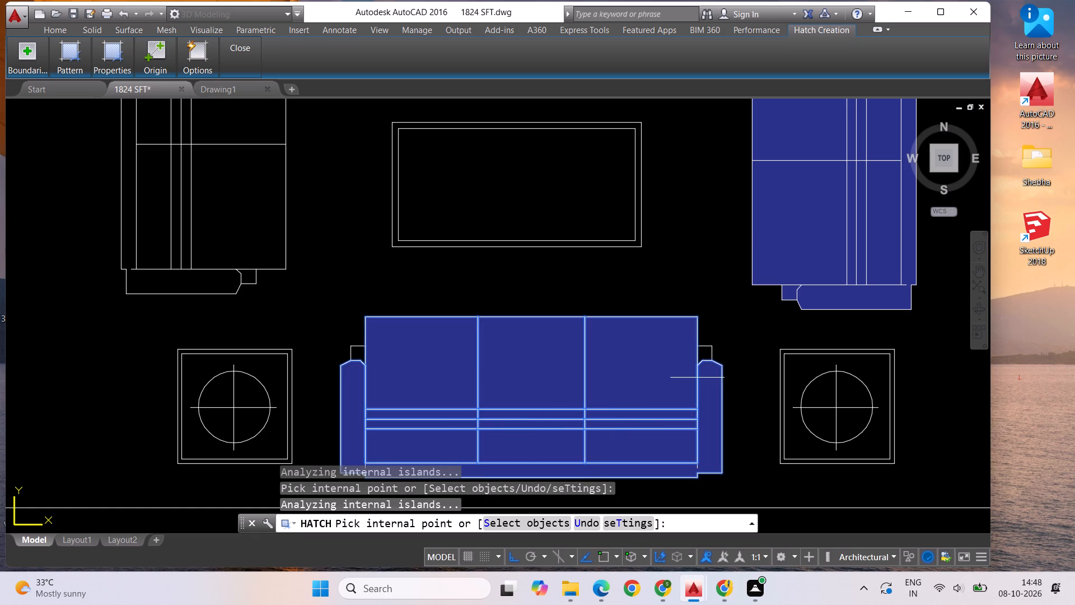
click(704, 351)
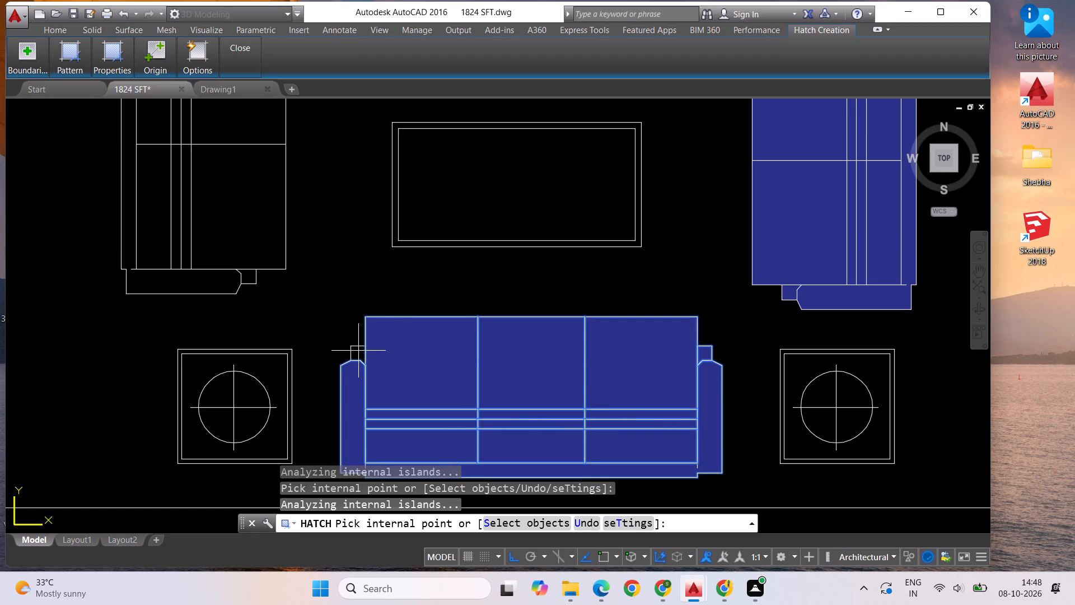
click(358, 351)
scroll(549, 348, down, 2)
key(Escape)
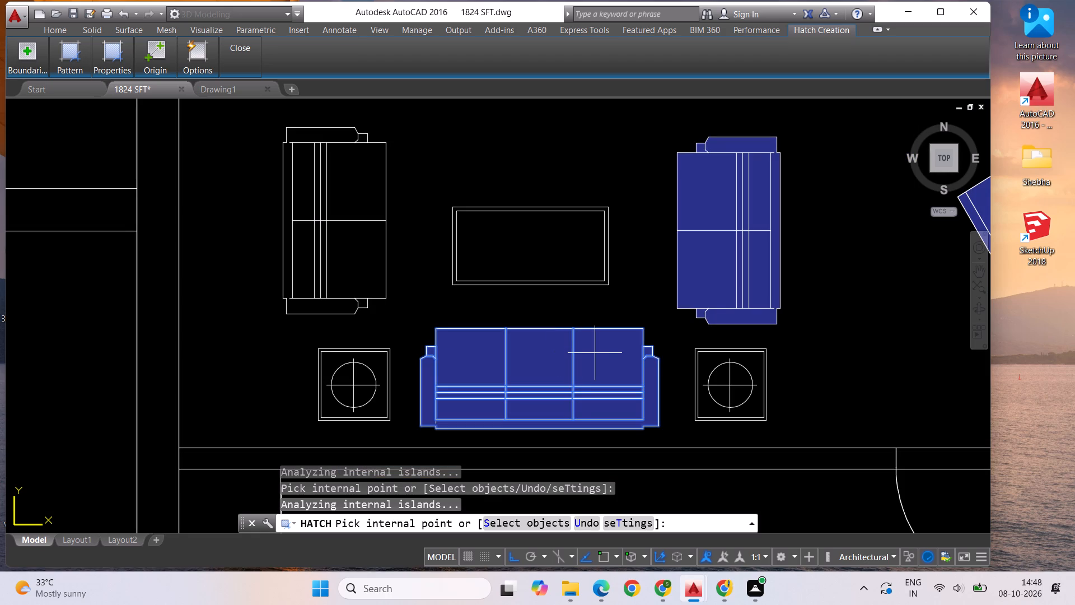
Hatch the border between the two square outlines of the Drawing room's east side table with solid blue.
text(HATCH)
key(Return)
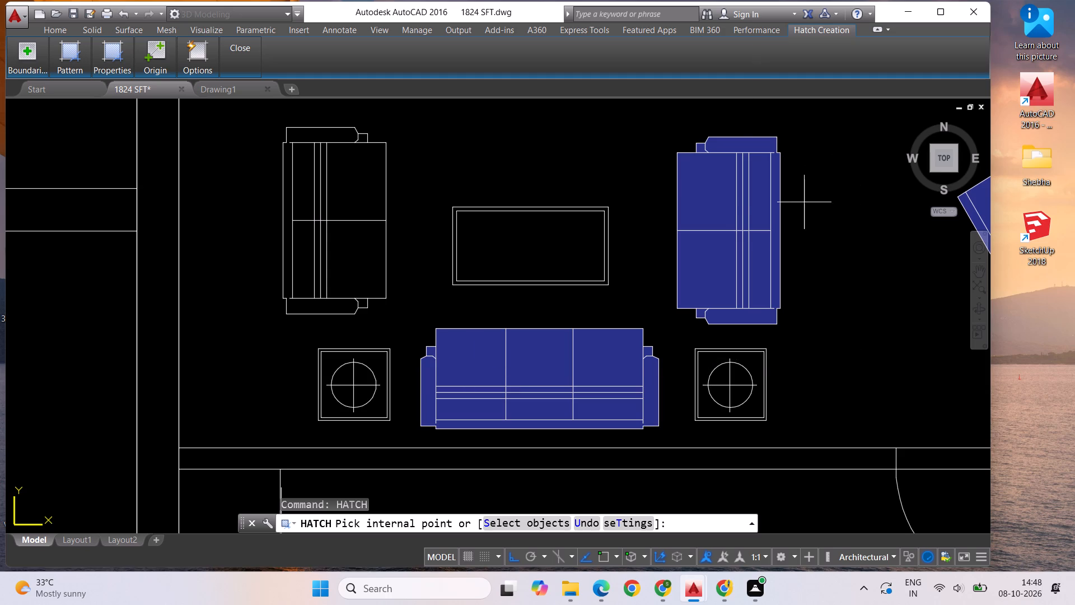
scroll(728, 356, up, 2)
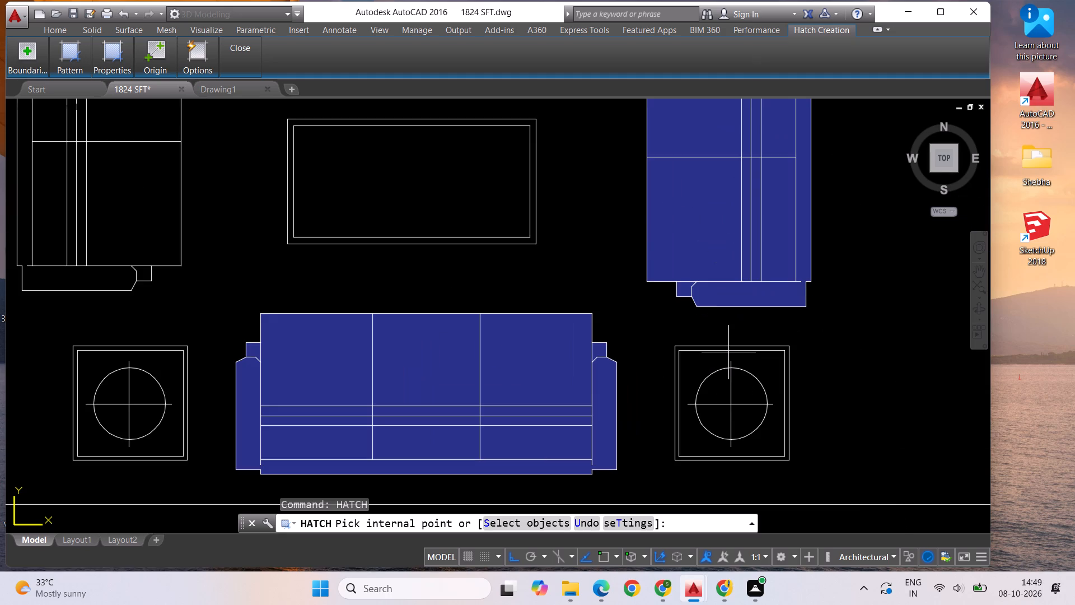
scroll(728, 351, up, 2)
click(731, 348)
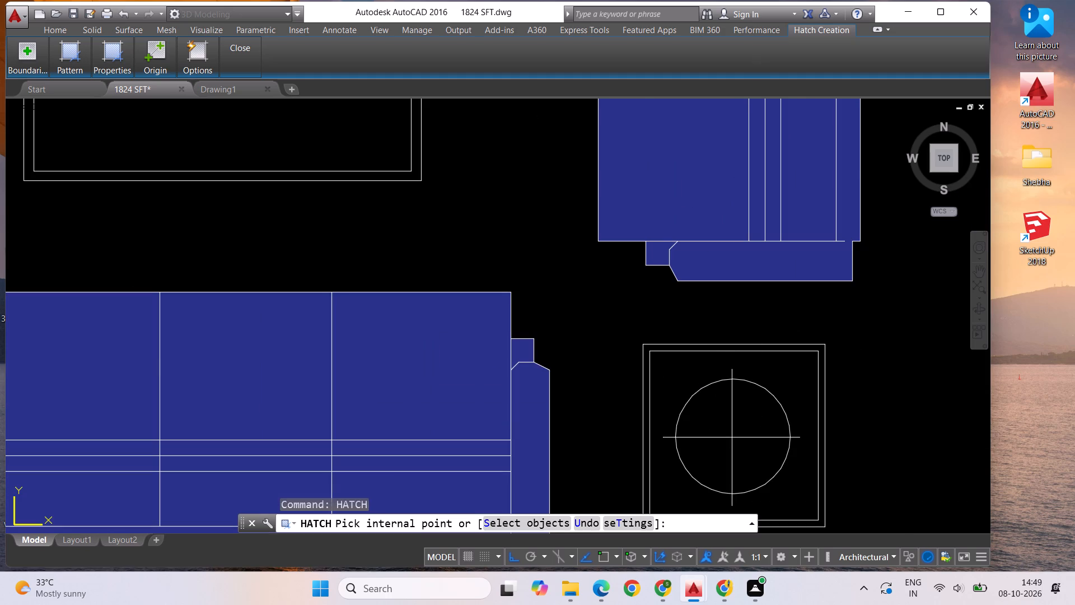
scroll(731, 348, down, 2)
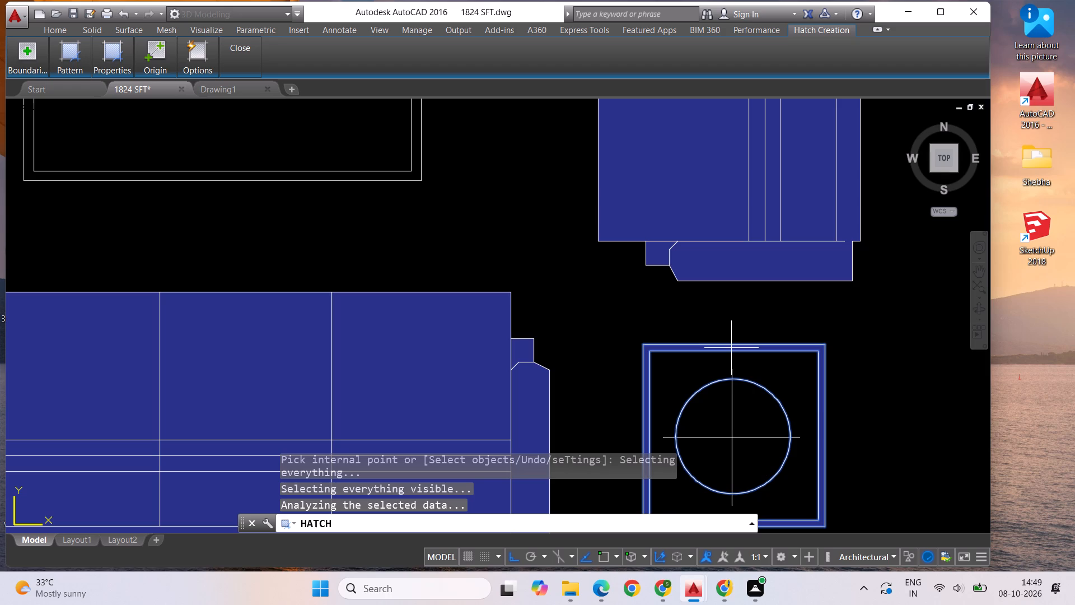
key(Escape)
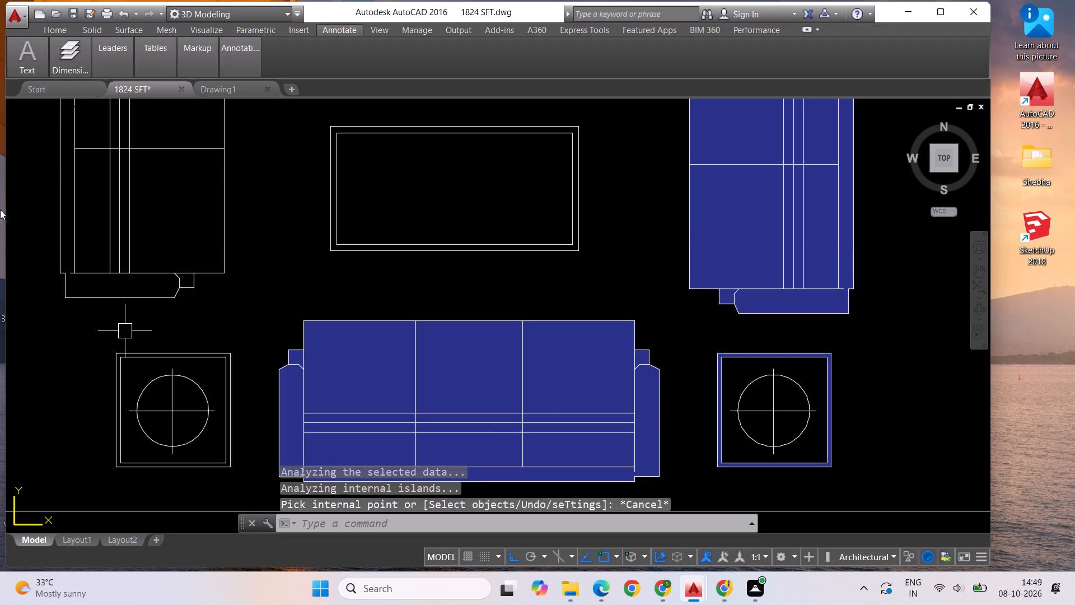
Hatch the border between the two square outlines of the Drawing room's west side table with solid blue.
scroll(722, 367, down, 1)
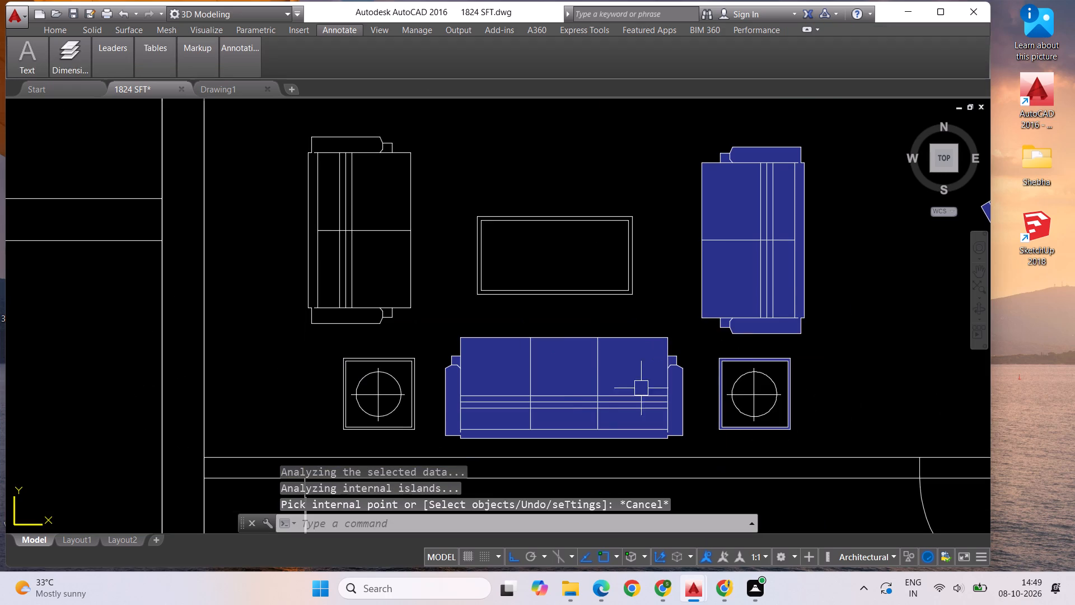
text(HATCH)
key(Return)
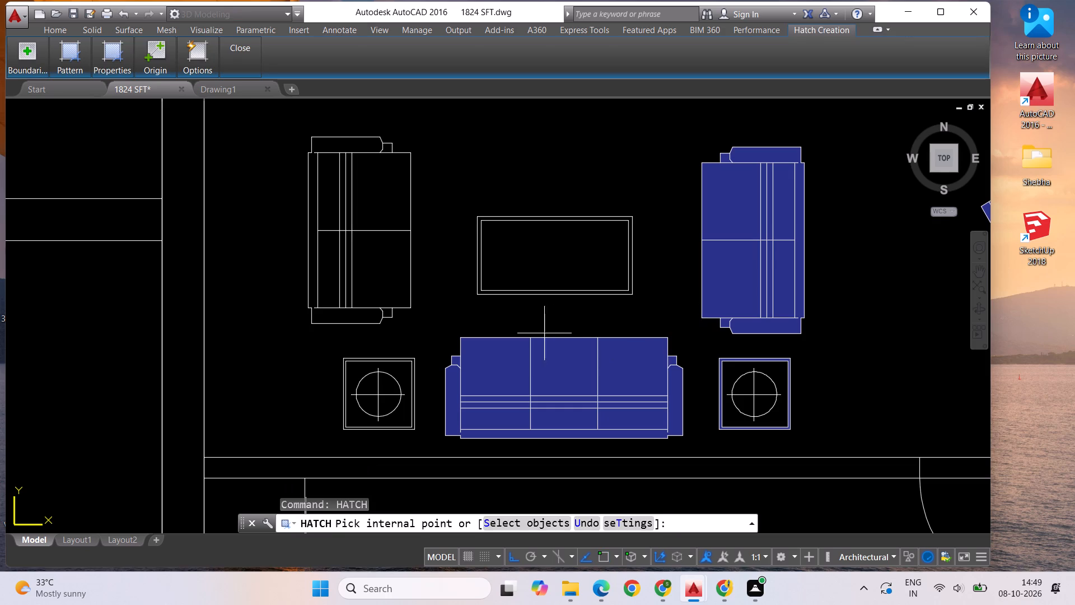
scroll(395, 361, up, 2)
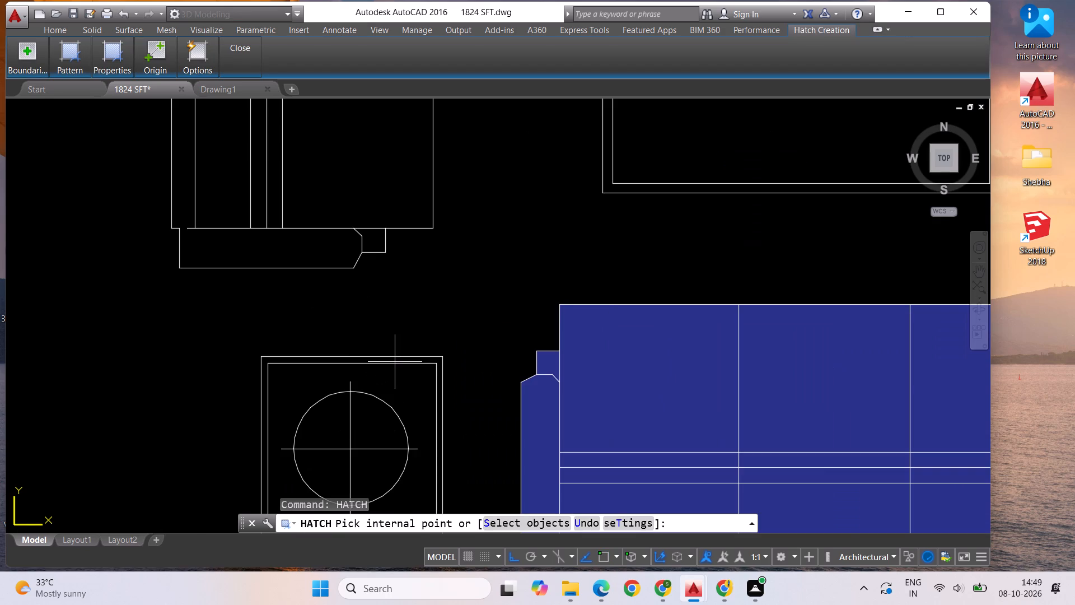
click(395, 359)
scroll(403, 322, down, 2)
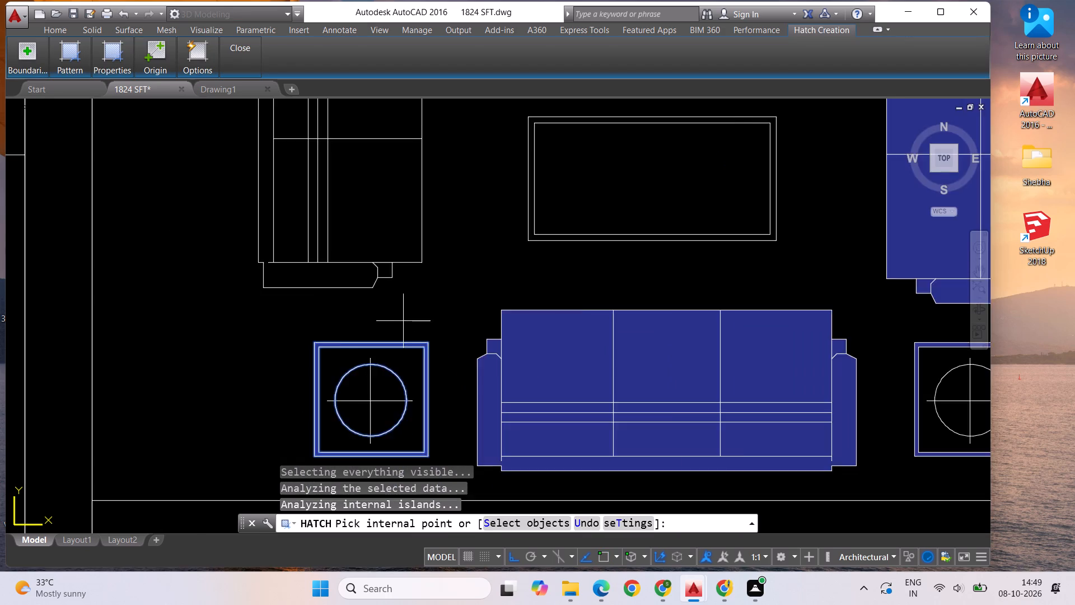
scroll(403, 321, down, 1)
key(Escape)
Start a new Hatch and fill the west Drawing room sofa's two seats, two rear back sections and outer frame with armrests in solid blue.
text(HATCH)
key(Return)
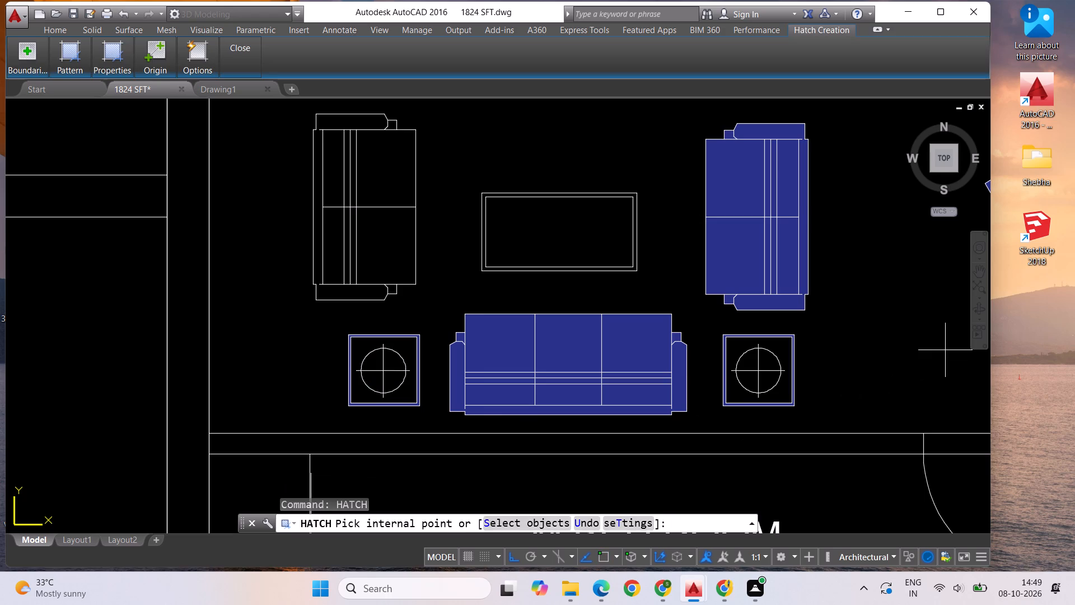
click(374, 190)
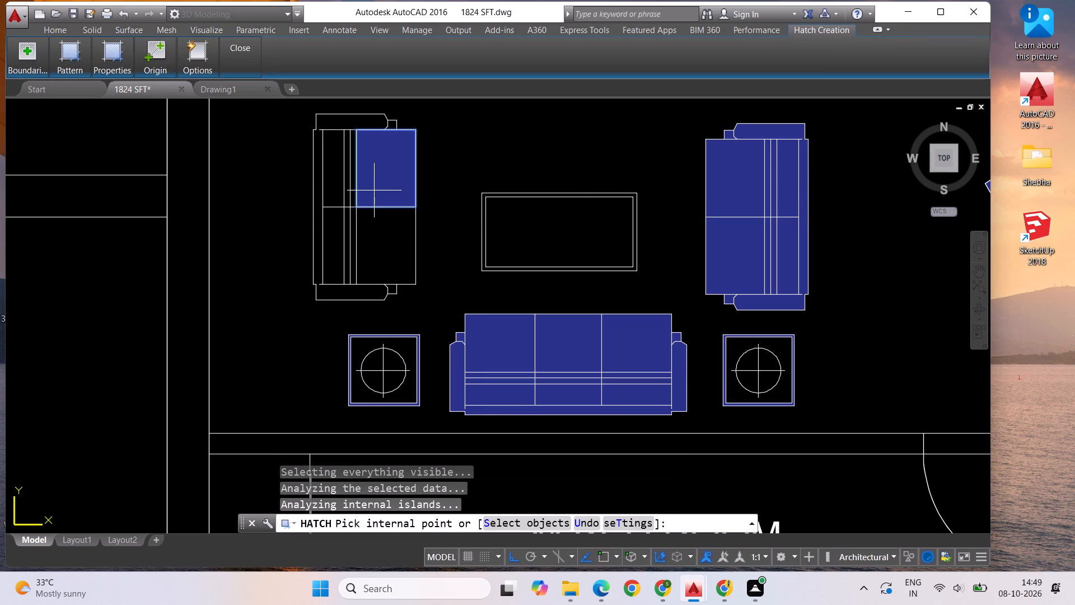
click(382, 236)
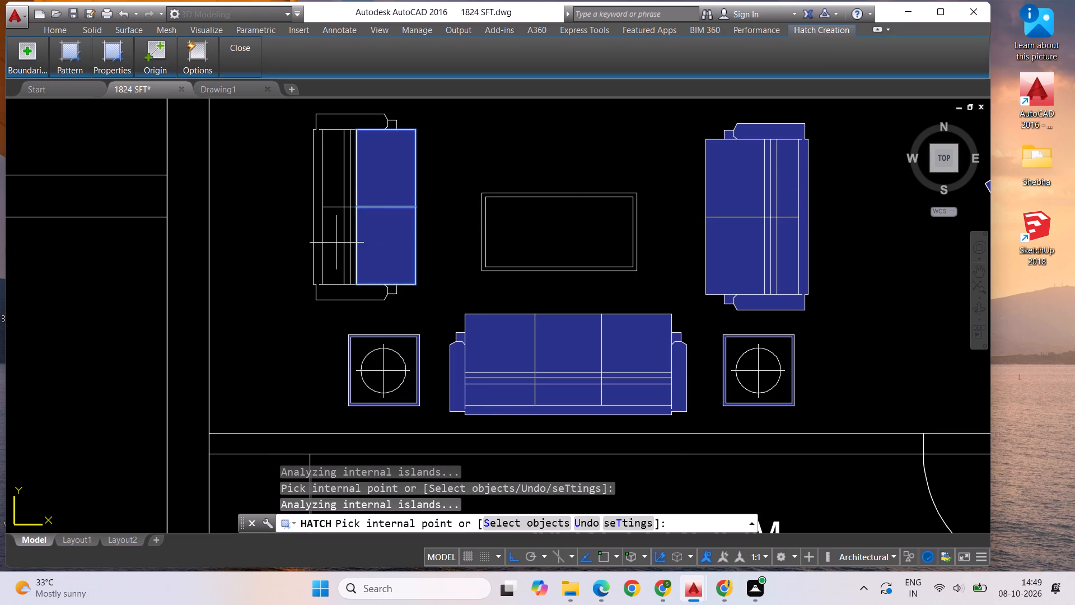
click(336, 243)
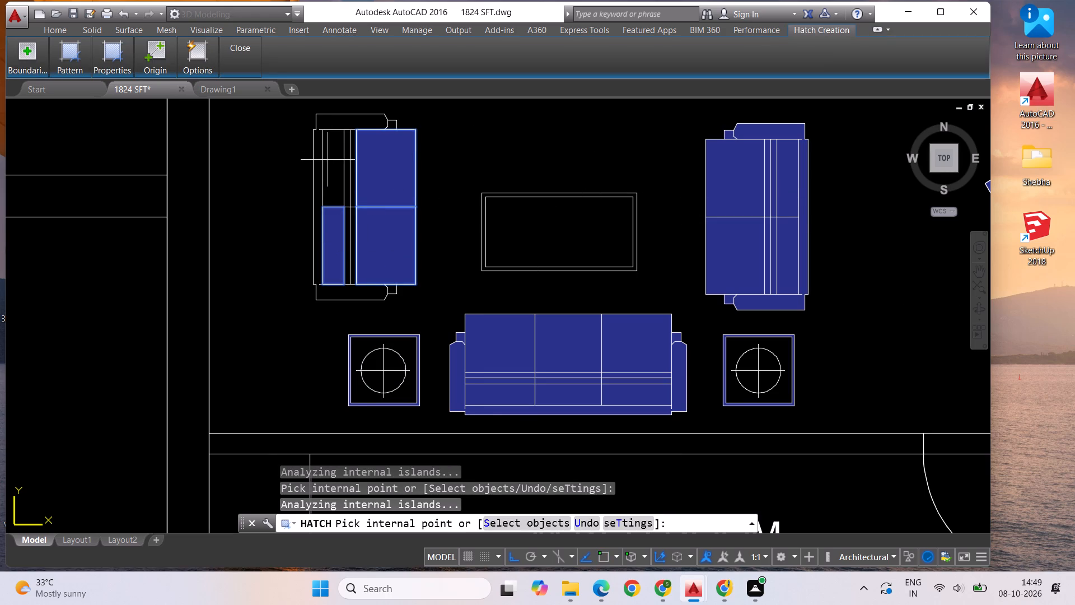
click(328, 160)
click(318, 170)
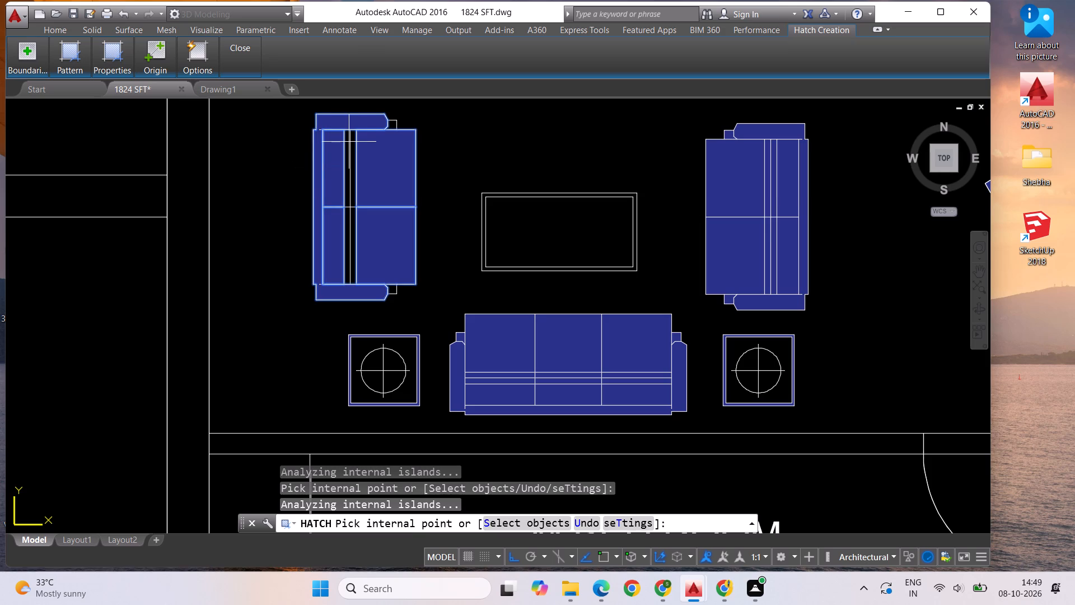
Add the west sofa's four thin strips between seats and back sections and both small armrest end pieces to the solid blue hatch.
click(348, 143)
click(352, 146)
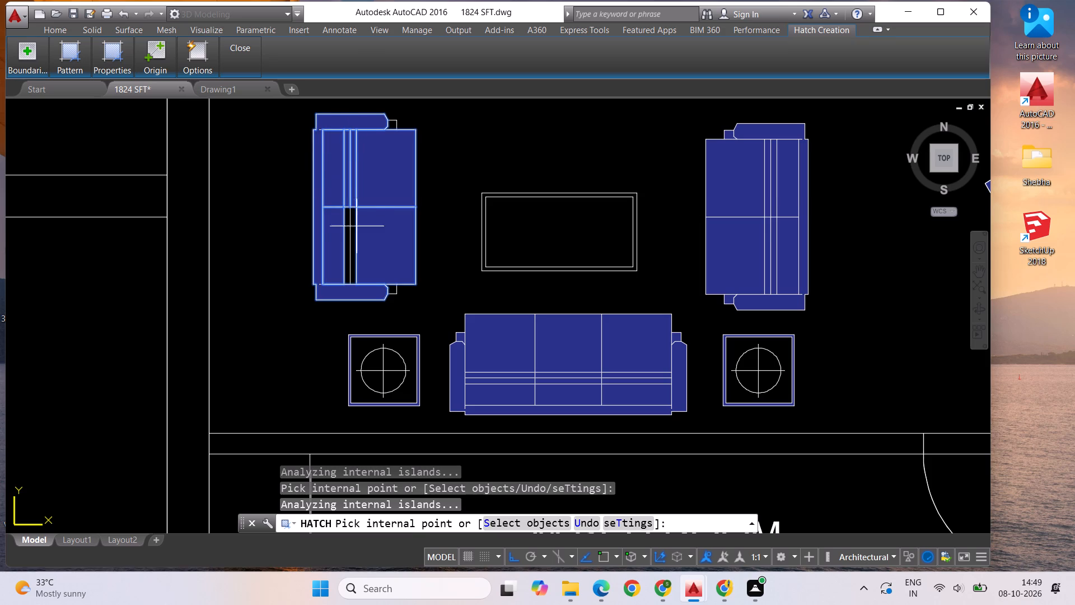
click(347, 232)
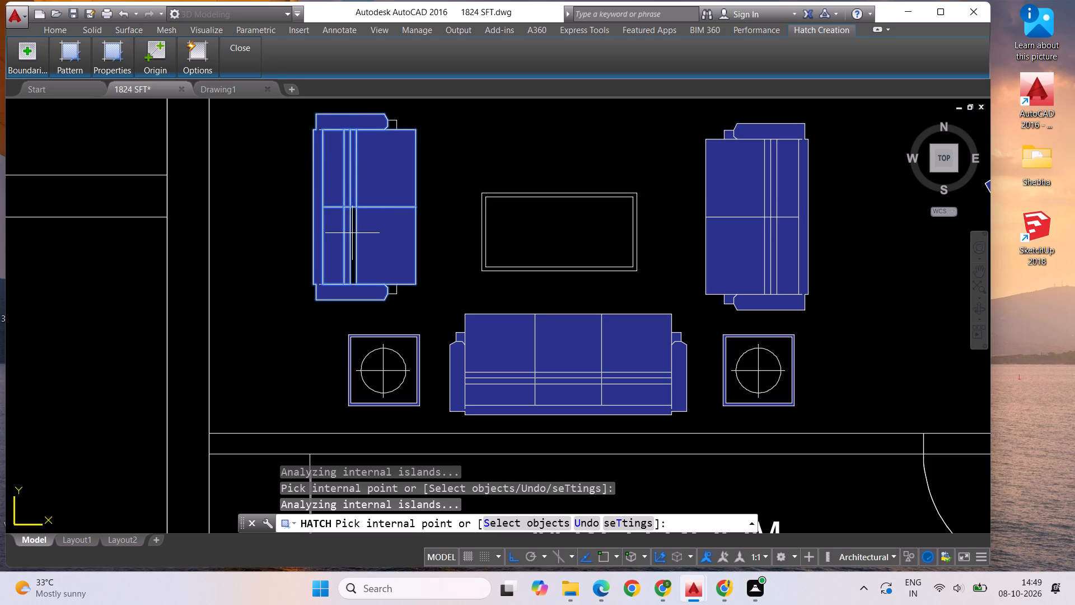
click(353, 233)
click(391, 287)
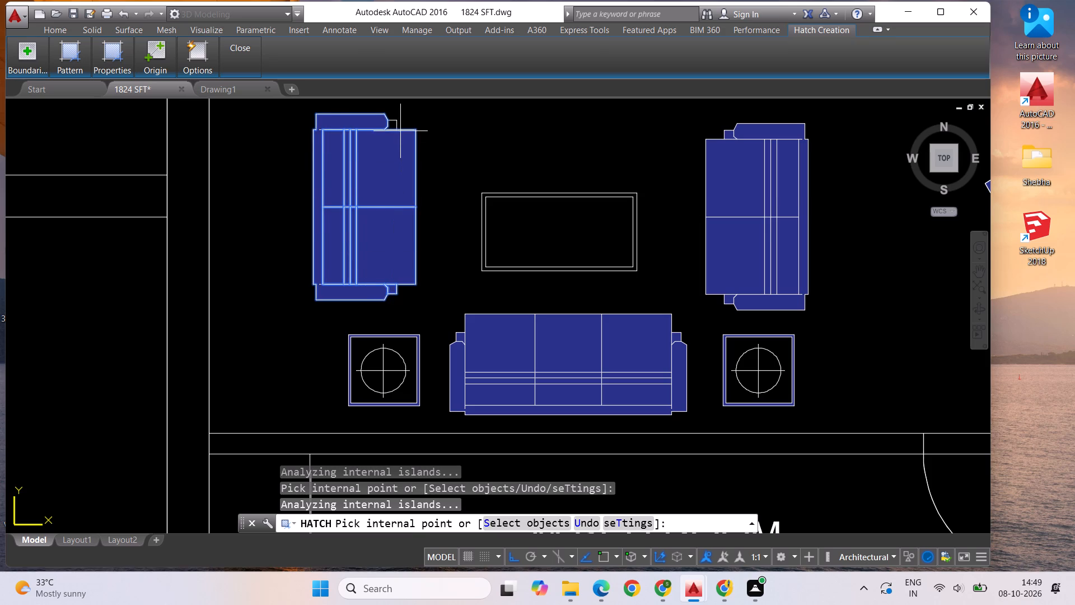
click(394, 125)
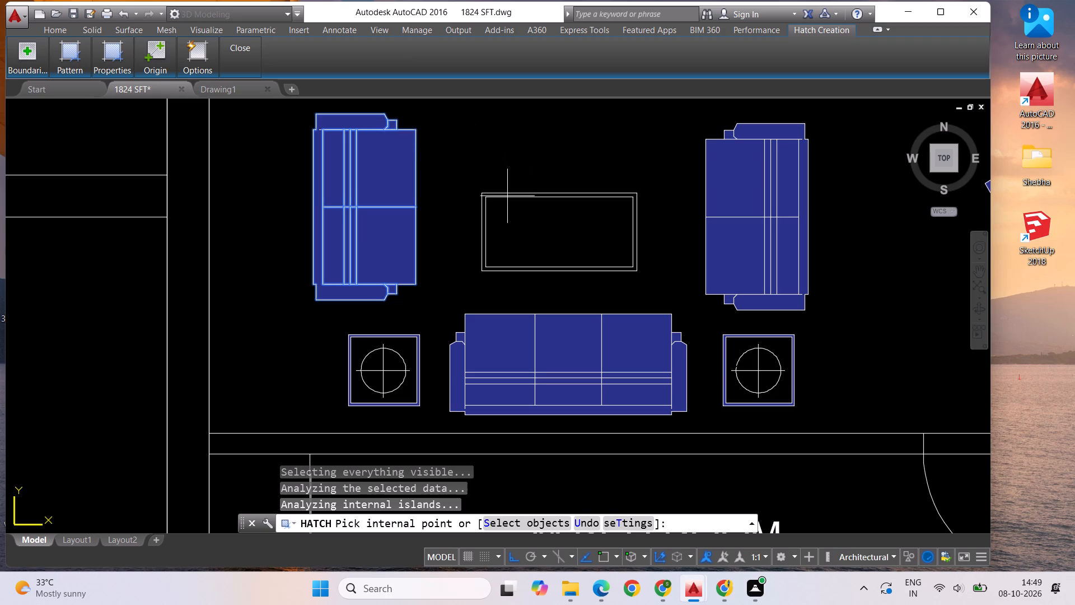
Add the border between the two rectangular outlines of the Drawing room's centre table to the solid blue hatch.
click(508, 194)
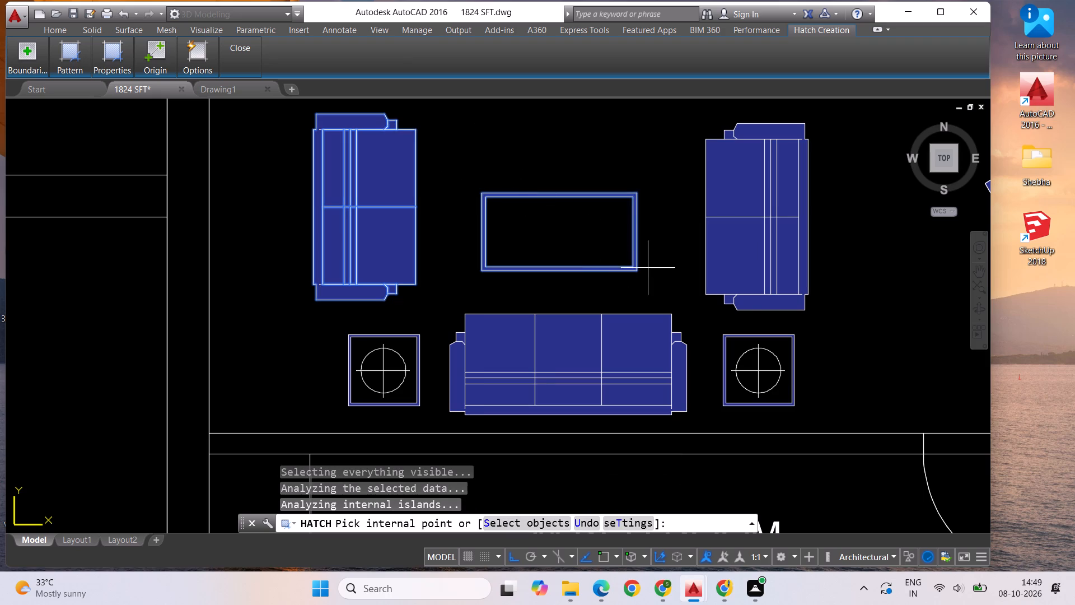
Finish the current hatch and move the raster reference image slightly south, closer to the drawn apartments plan.
key(Escape)
scroll(524, 300, down, 2)
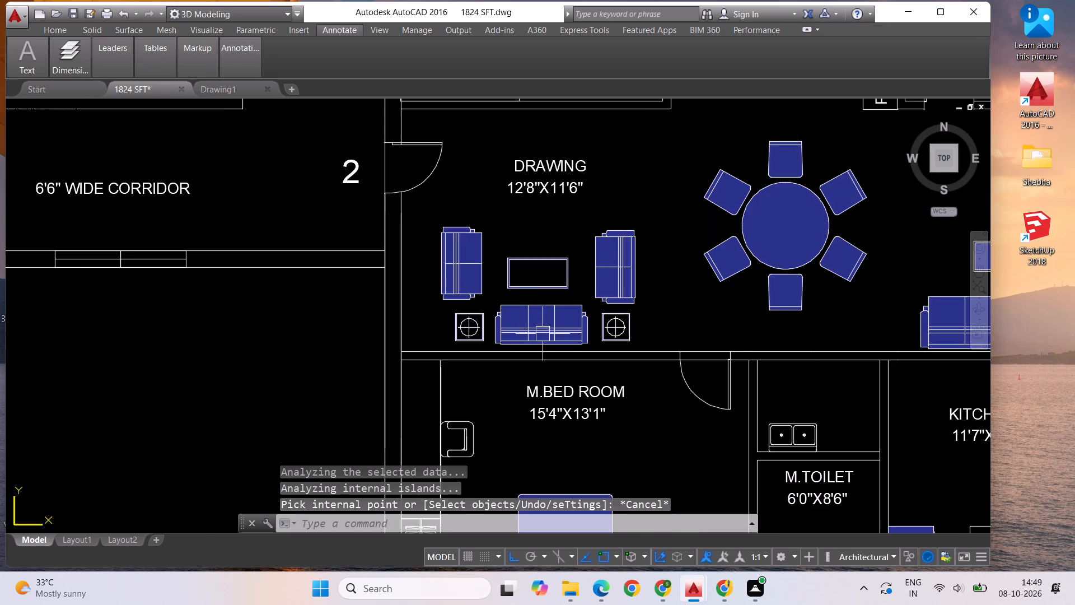
scroll(541, 339, down, 1)
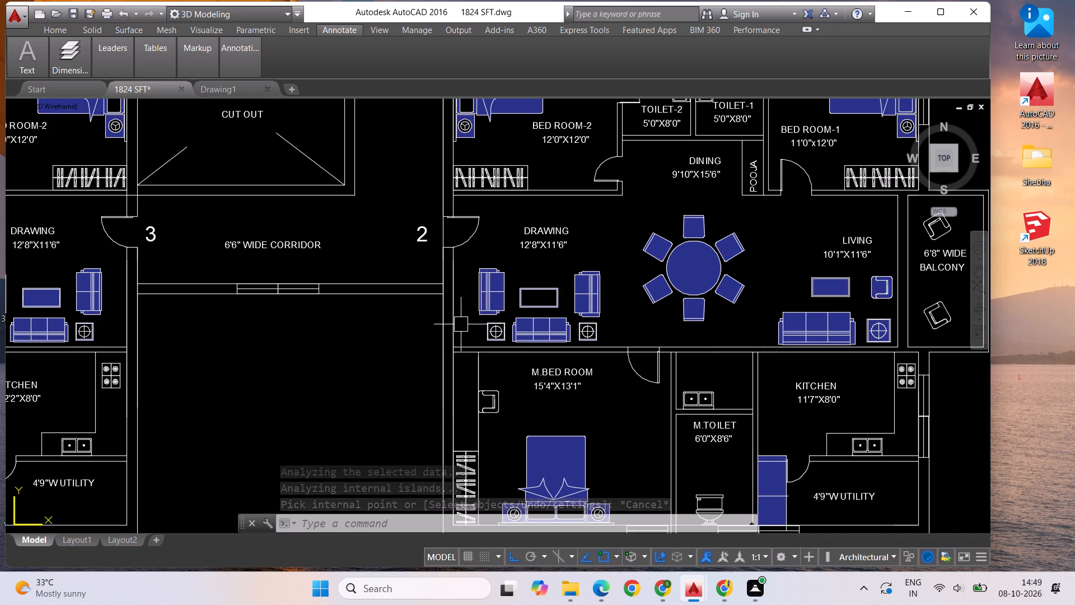
scroll(461, 324, down, 3)
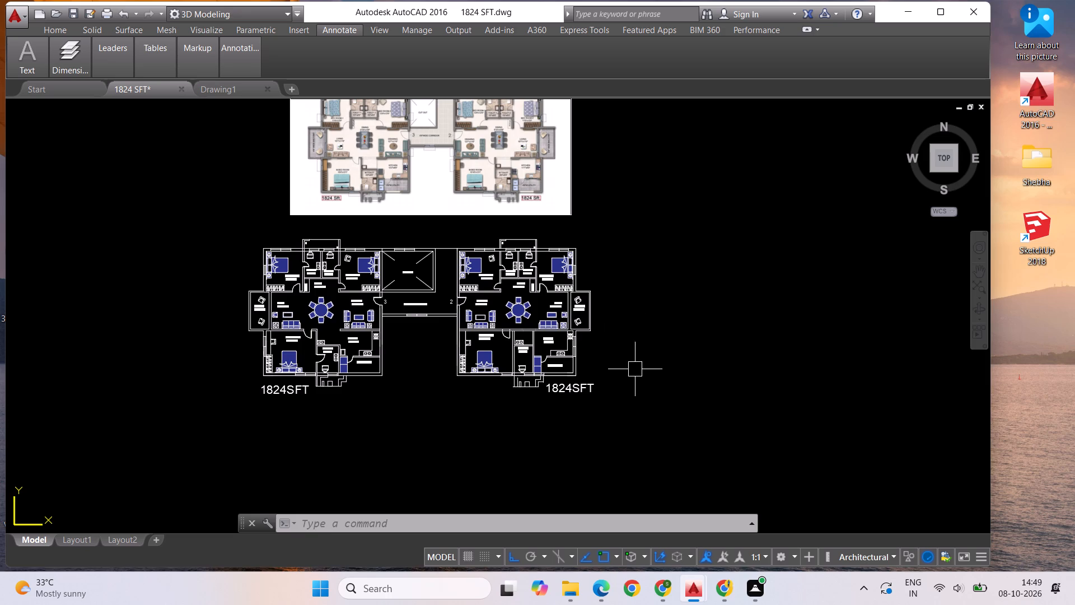
scroll(468, 413, down, 1)
scroll(469, 266, up, 2)
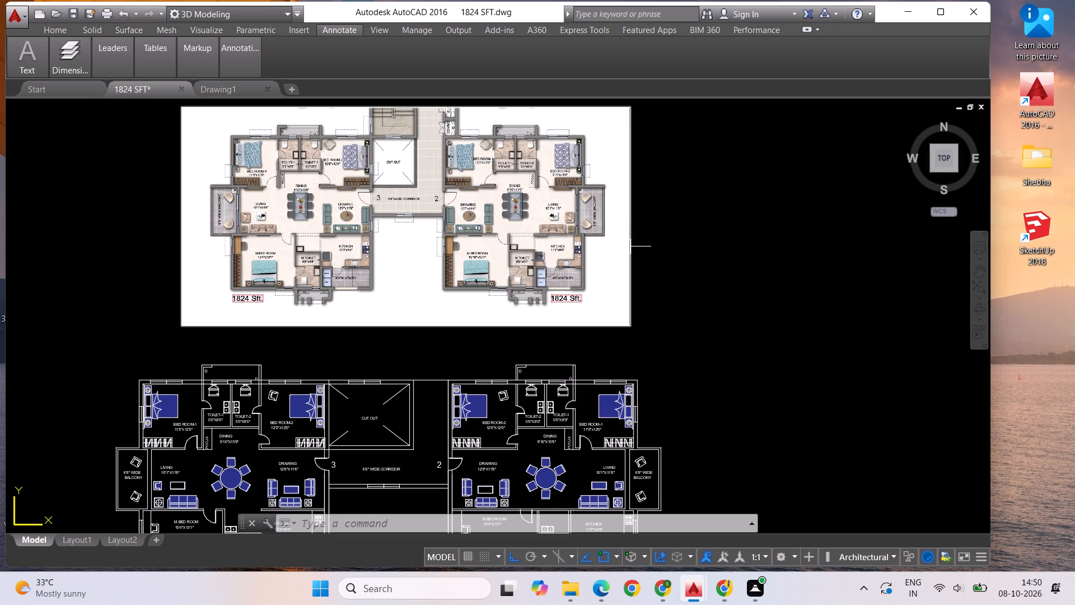
scroll(526, 202, down, 1)
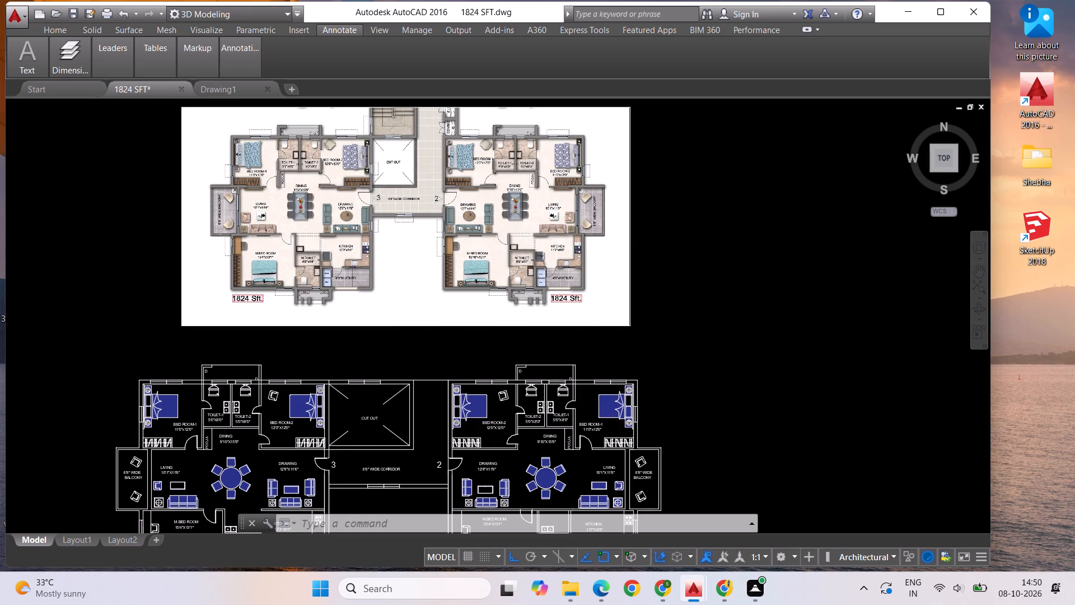
click(586, 278)
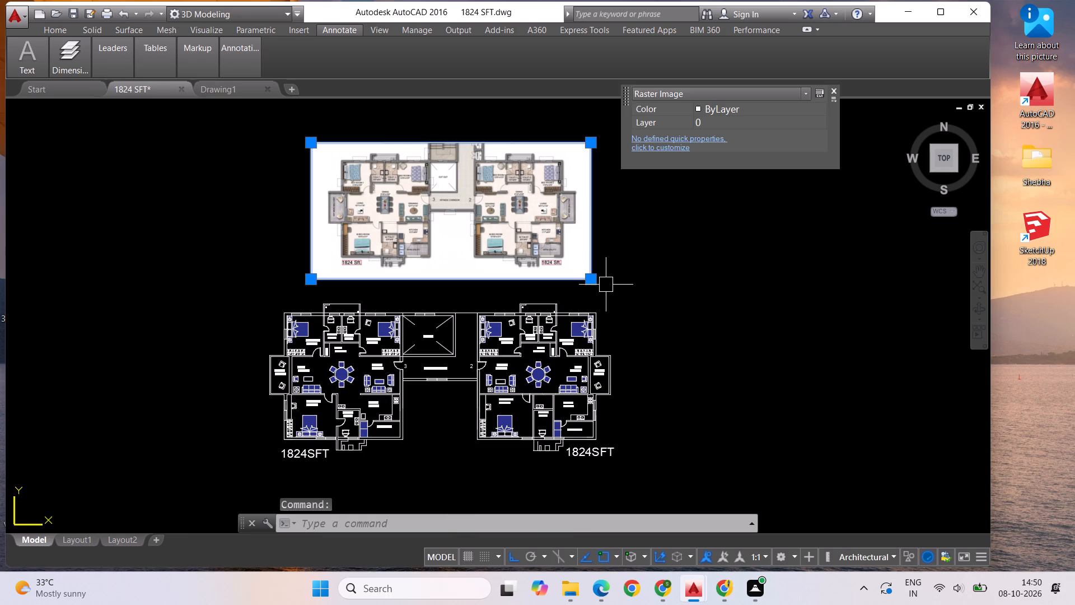
right_click(651, 306)
click(683, 322)
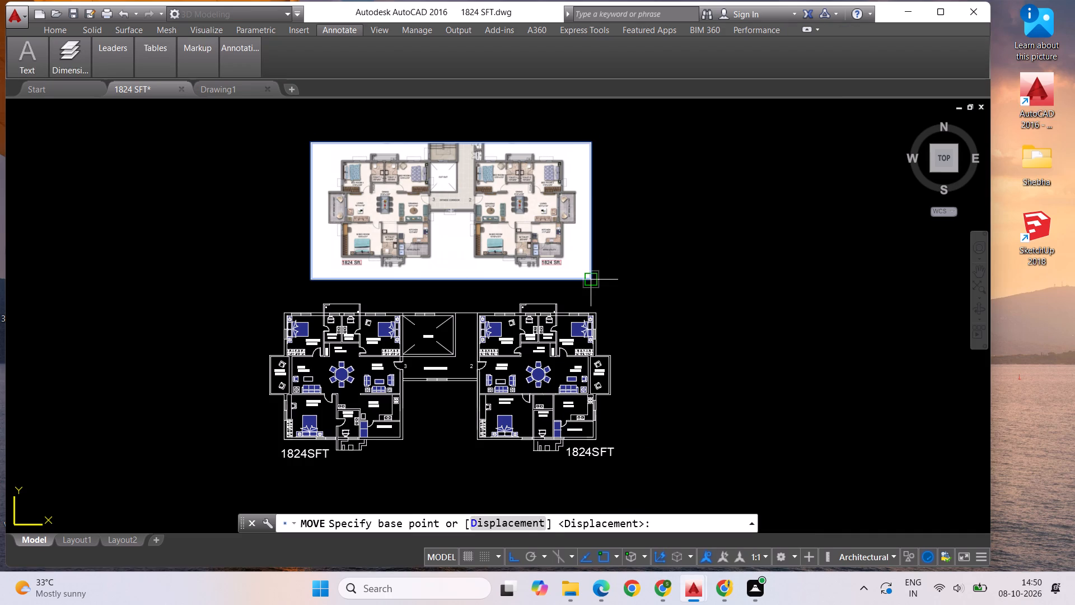
click(594, 282)
click(592, 294)
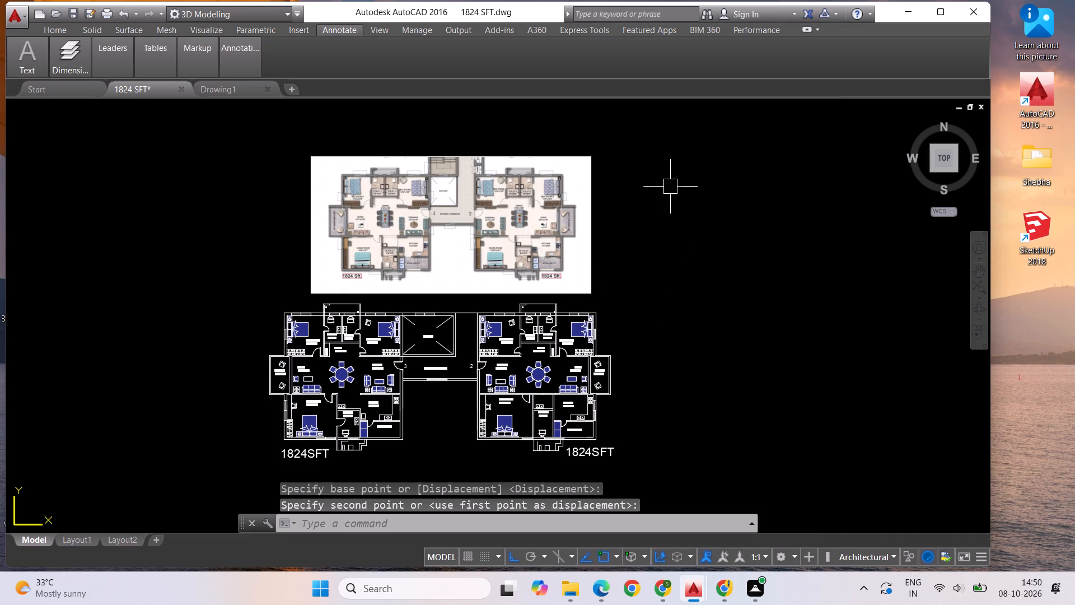
Compare the furniture and hatching of both drawn apartments with the reference image to find areas still unfilled.
scroll(539, 167, up, 1)
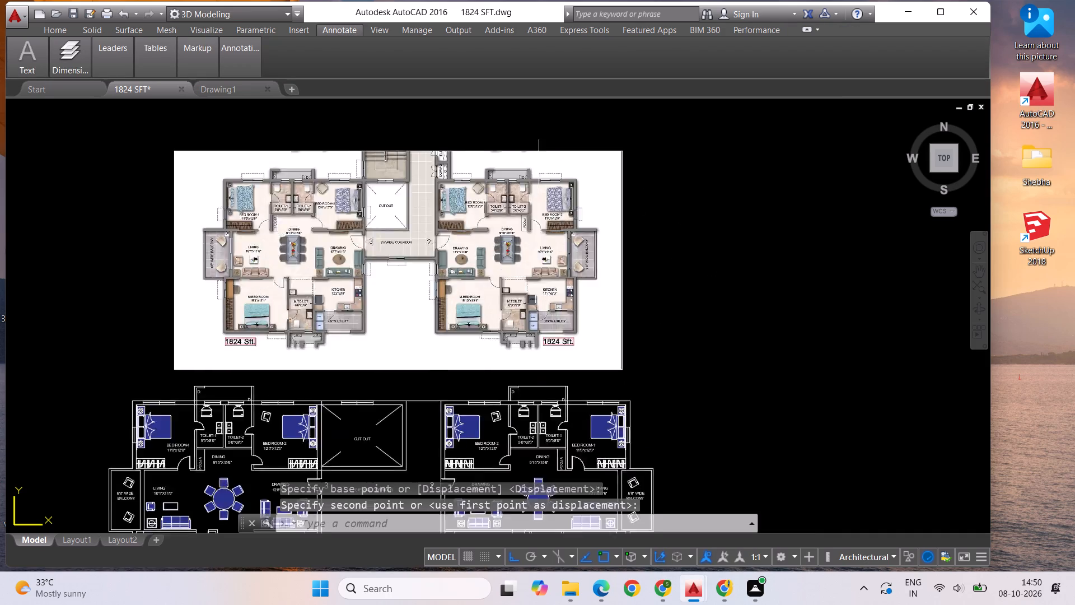
scroll(539, 167, up, 1)
scroll(605, 134, down, 1)
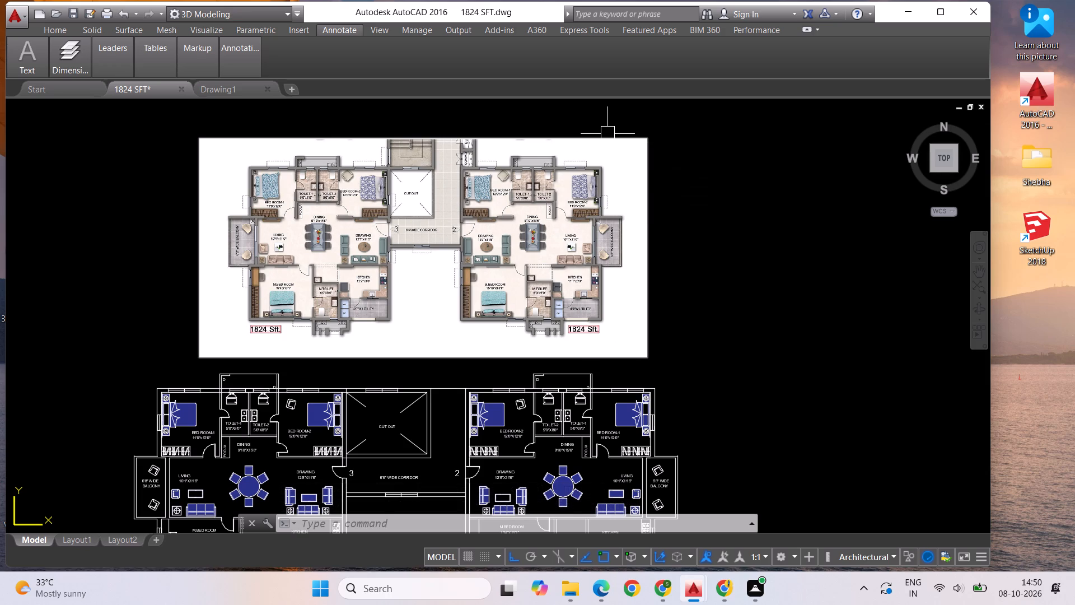
scroll(607, 134, down, 1)
scroll(471, 415, up, 2)
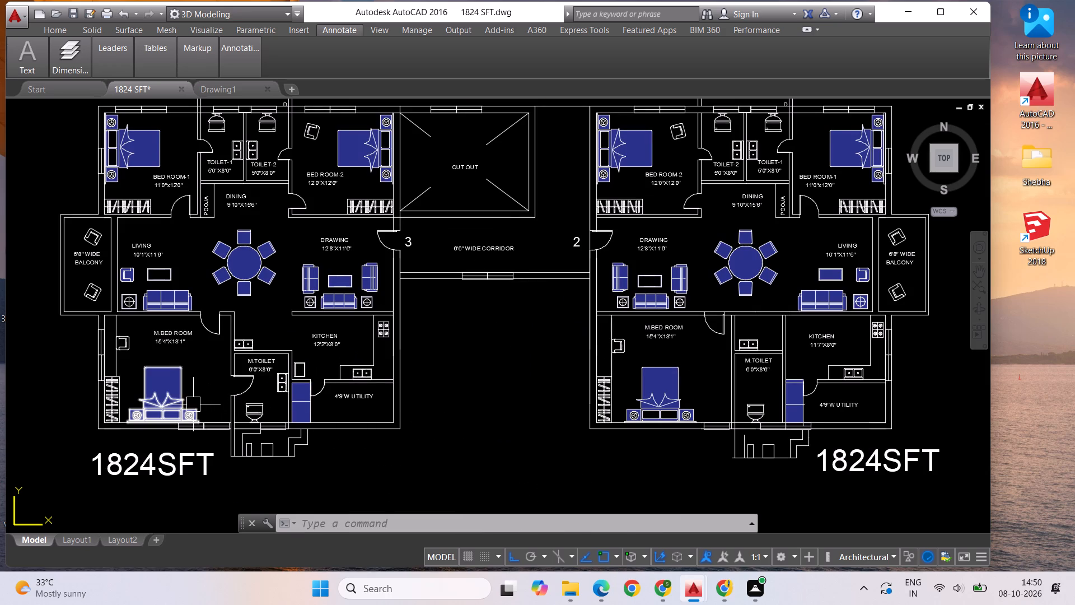
scroll(384, 402, down, 2)
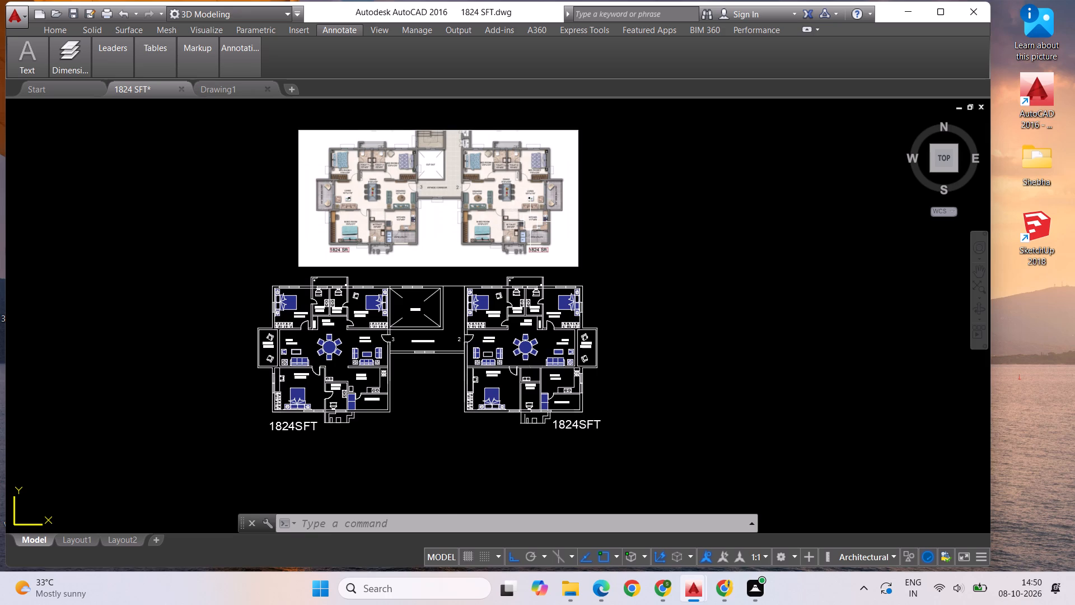
scroll(530, 222, up, 1)
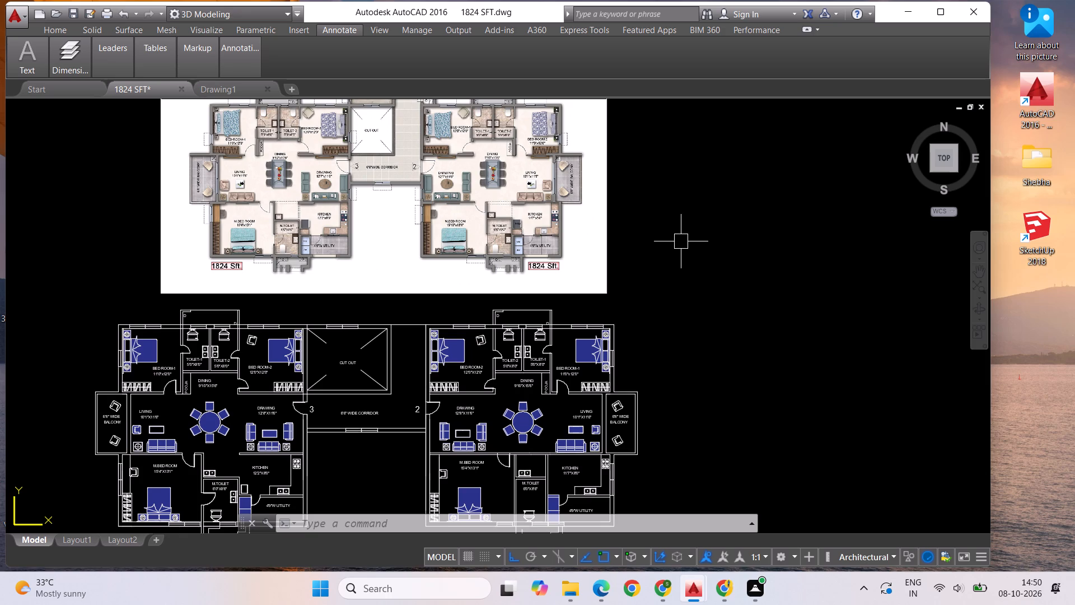
key(Escape)
Hatch the north pillow of the Bed Room-1 bed in apartment 2 with solid blue.
text(HATCH)
key(Return)
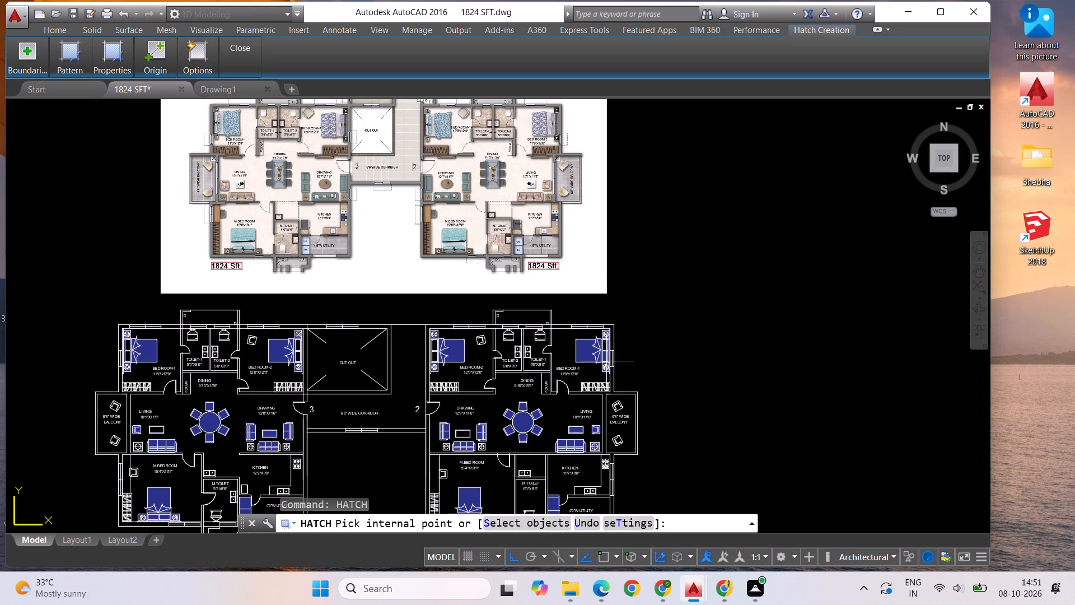
scroll(606, 361, up, 4)
click(609, 341)
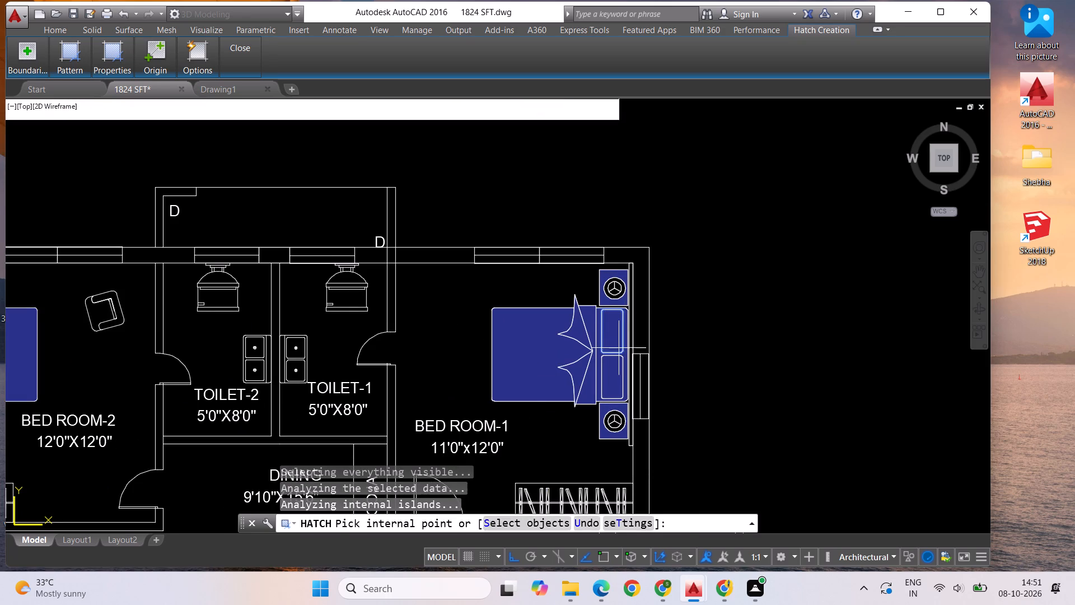
scroll(619, 348, down, 2)
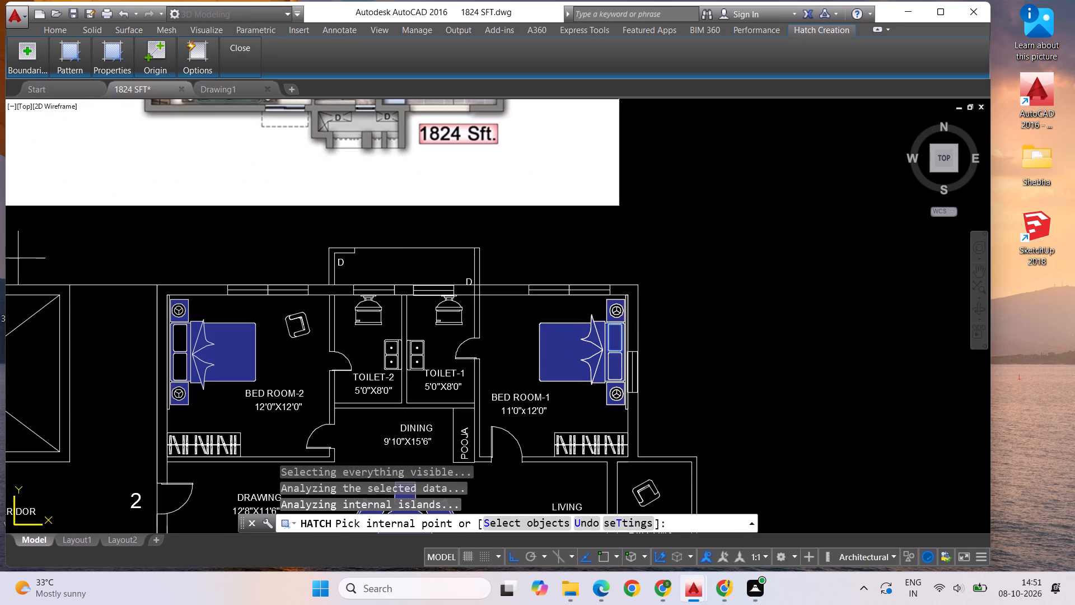
key(Escape)
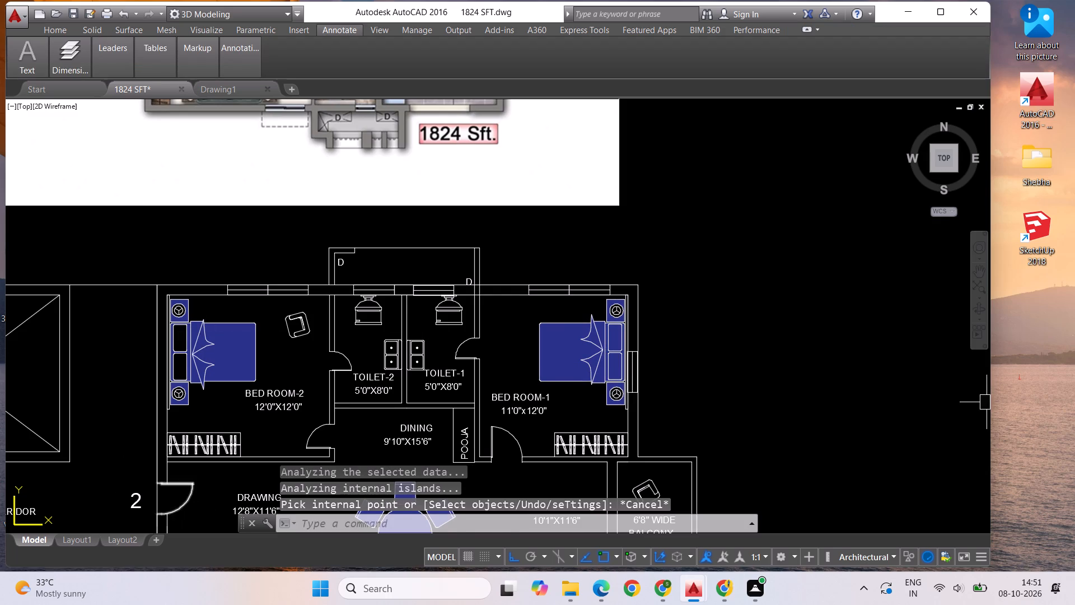
Hatch both pillows of the Bed Room-2 bed in apartment 2 with solid blue.
scroll(890, 327, down, 1)
text(HATCH)
key(Return)
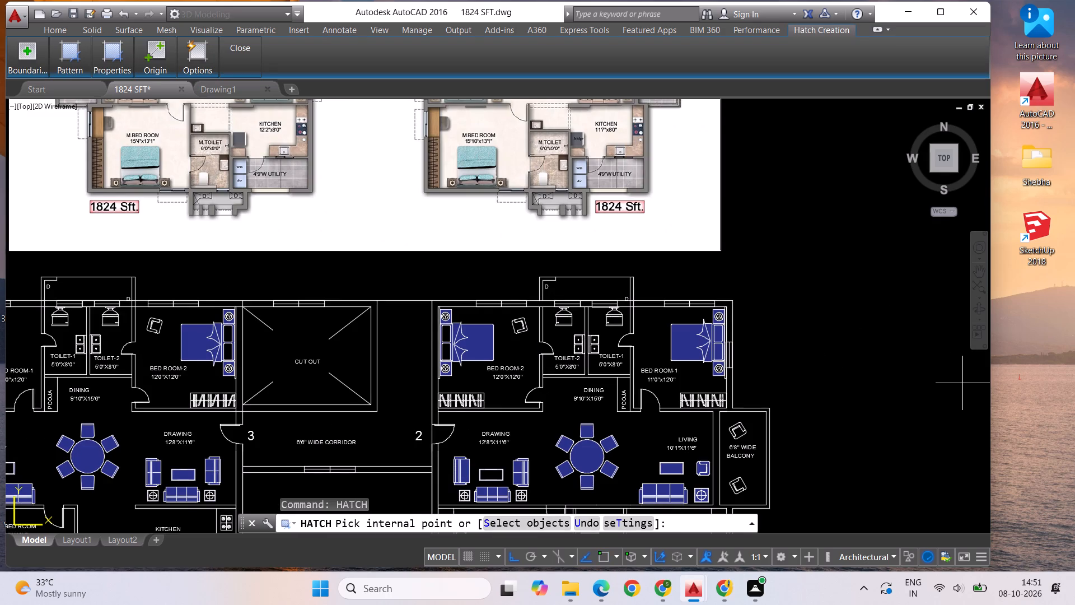
click(445, 336)
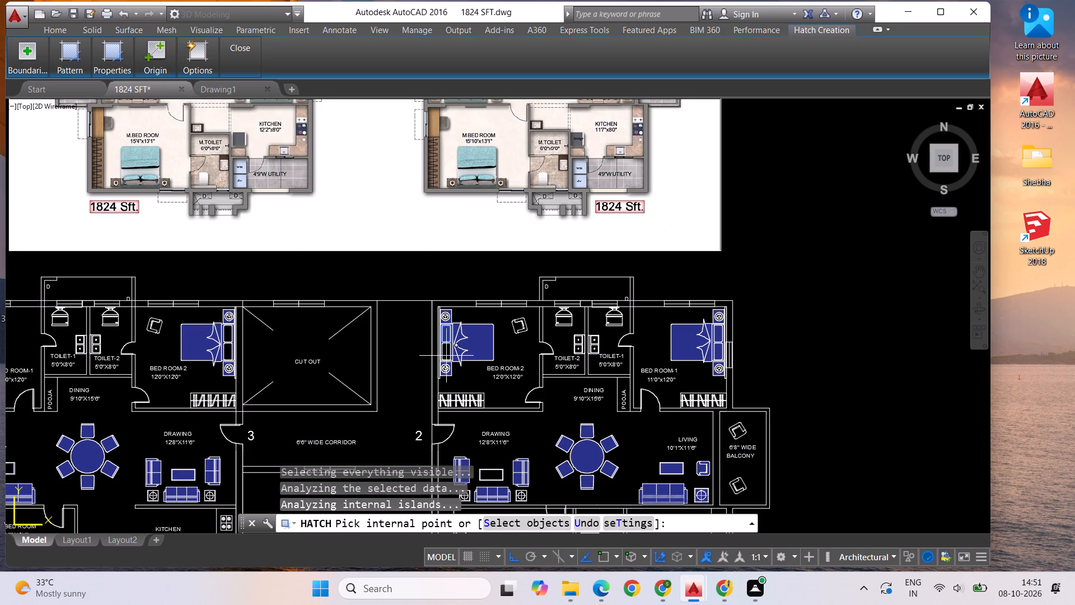
click(448, 353)
key(Escape)
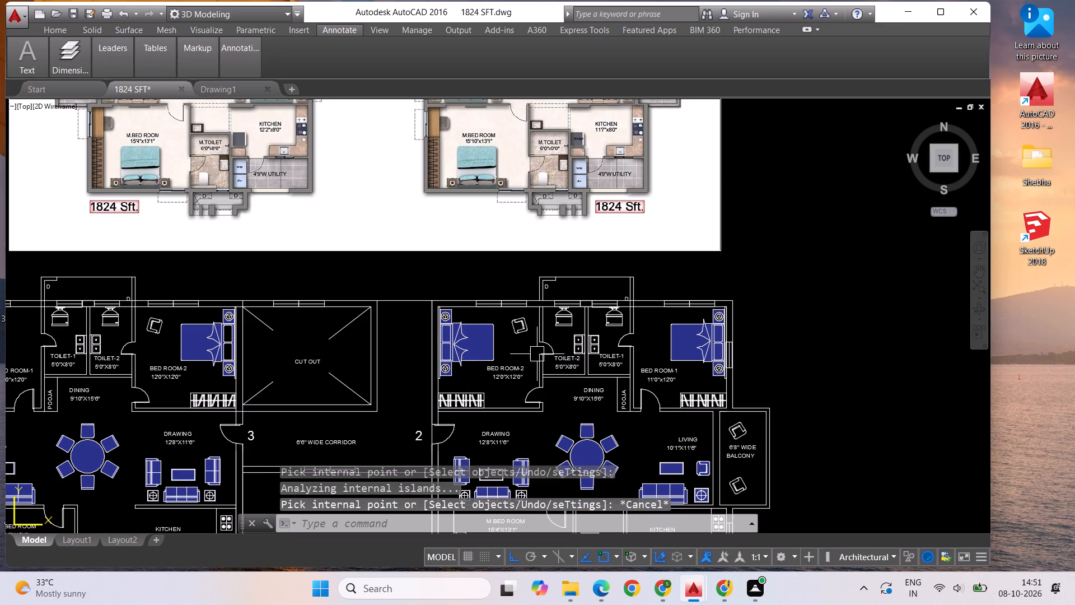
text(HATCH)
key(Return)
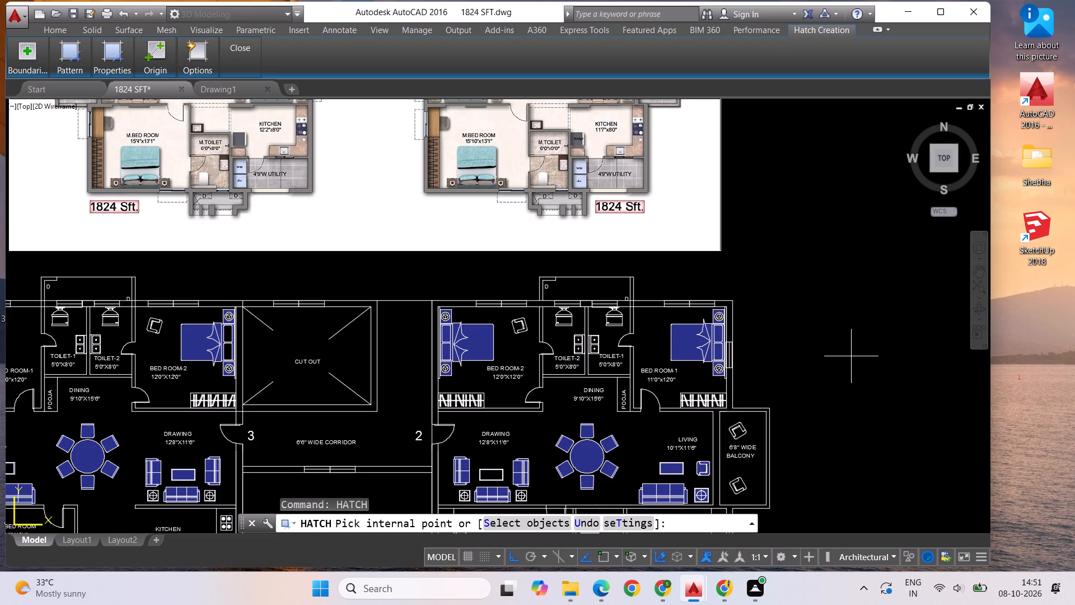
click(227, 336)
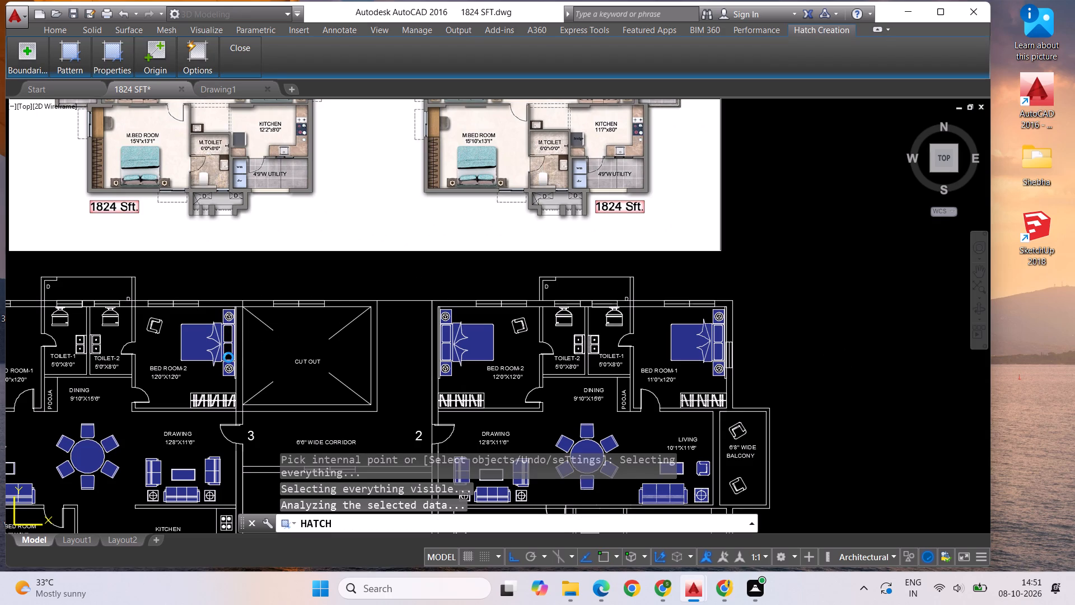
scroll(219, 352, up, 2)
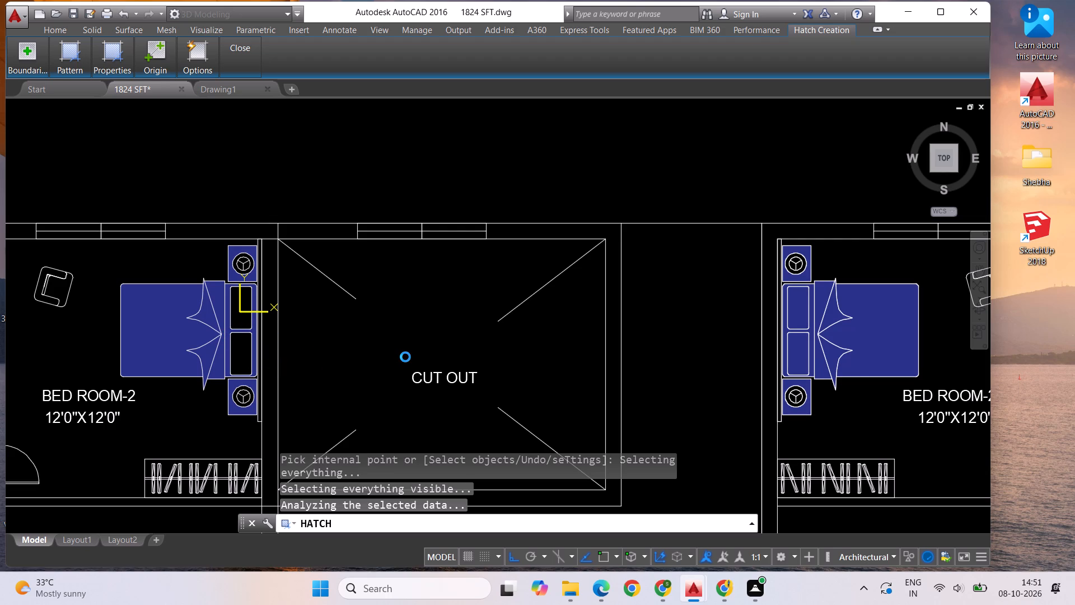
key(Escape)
Hatch both pillows of the Bed Room-2 bed in apartment 3 with solid blue.
scroll(661, 329, down, 1)
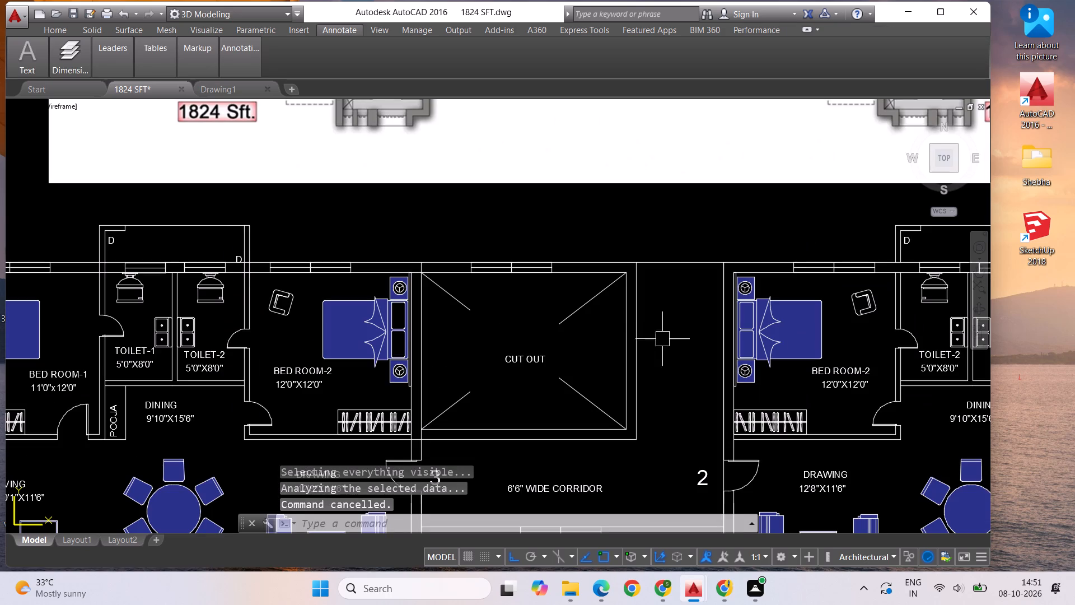
scroll(311, 334, up, 1)
text(HATCH)
key(Return)
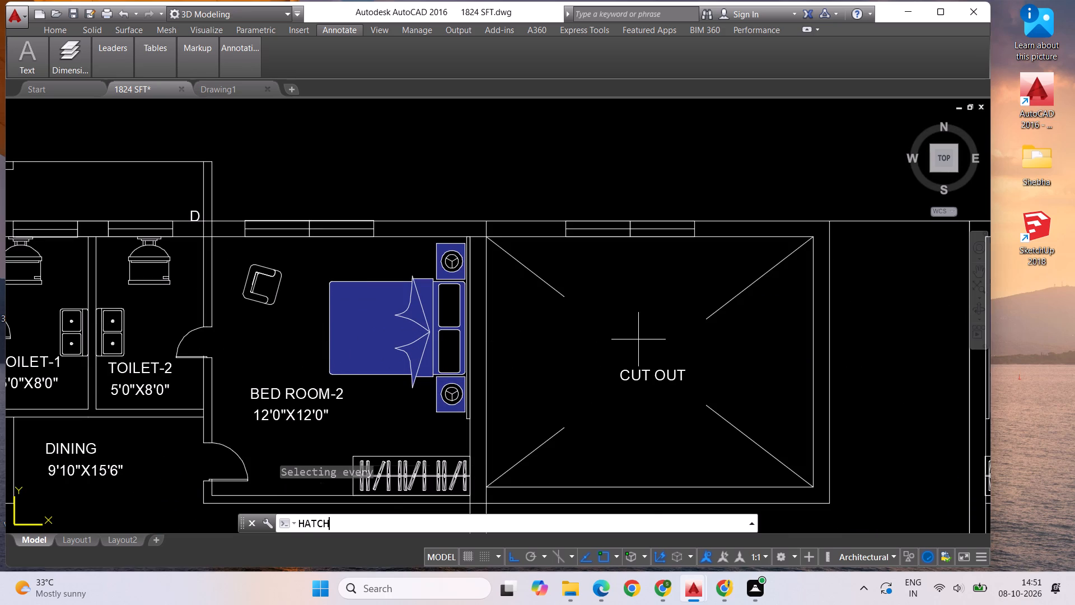
click(452, 309)
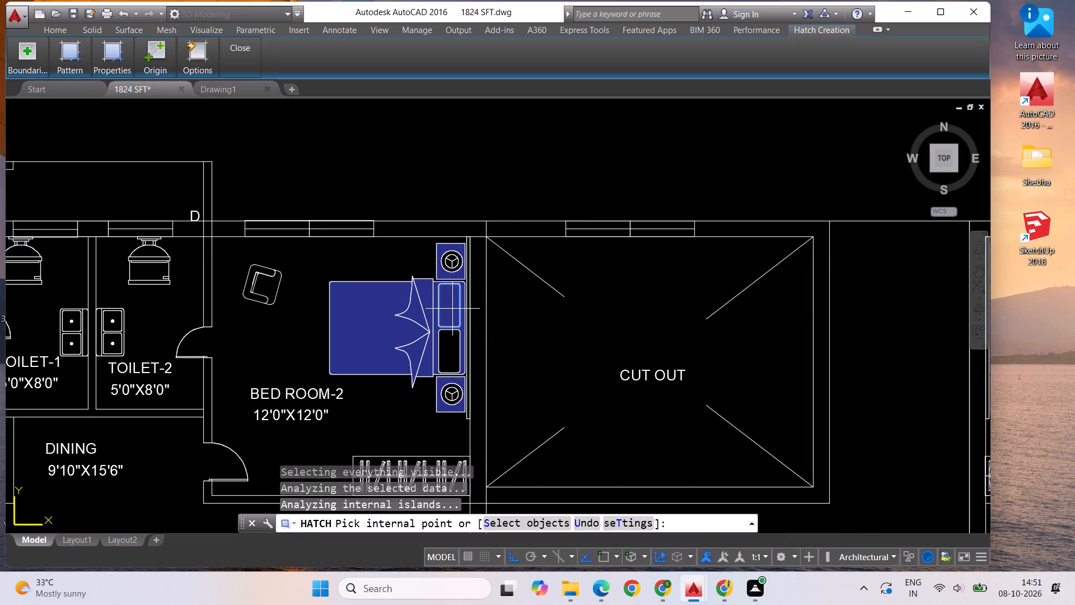
click(454, 347)
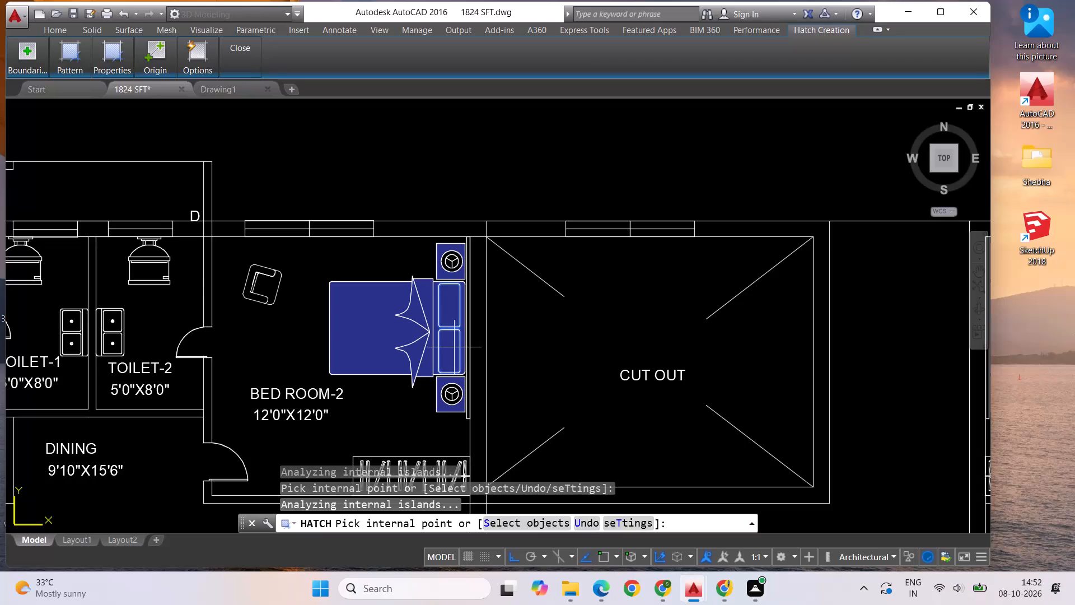
key(Escape)
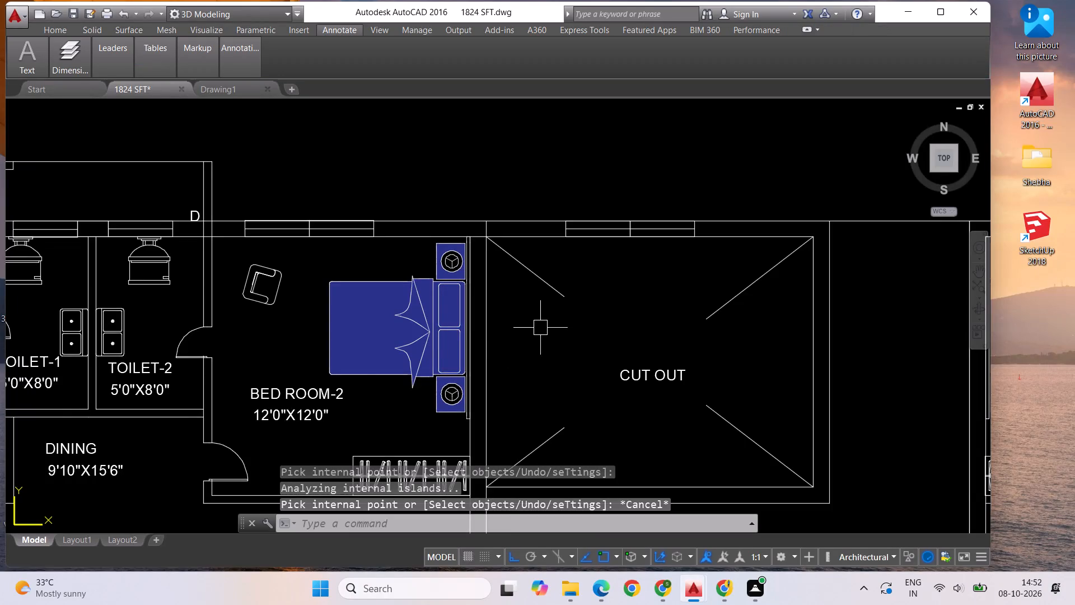
Hatch both pillows of the Bed Room-1 bed in apartment 3 with solid blue.
scroll(551, 275, down, 3)
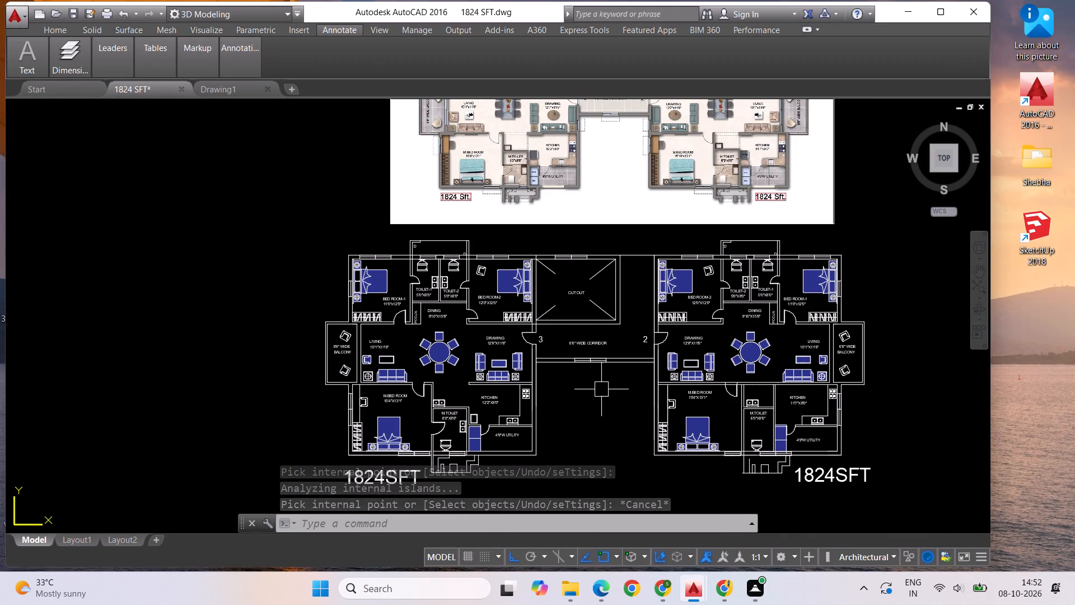
text(HATCH)
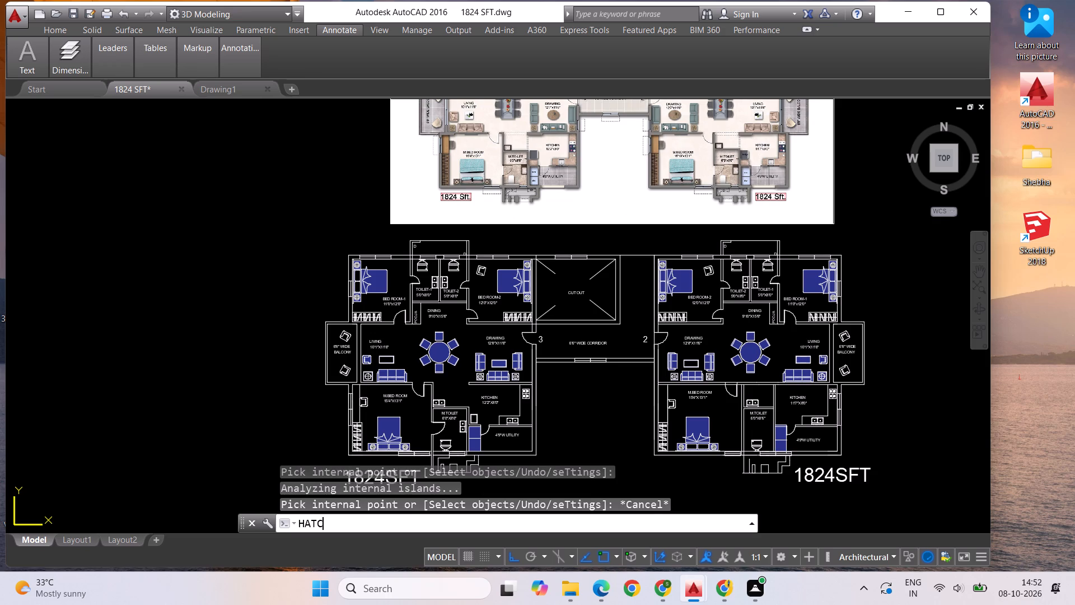
key(Return)
scroll(364, 287, up, 3)
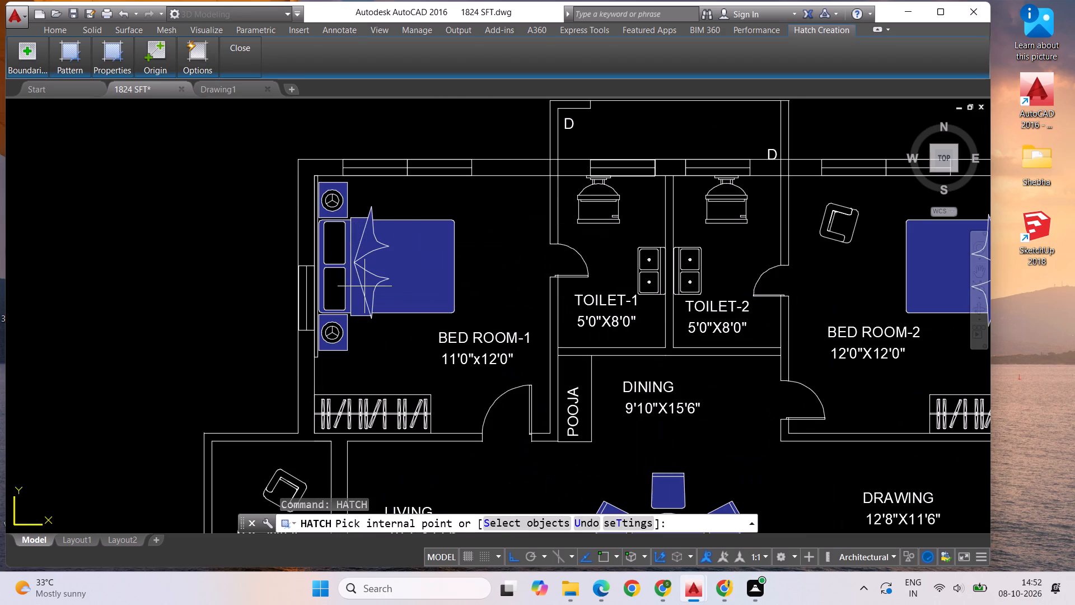
click(337, 244)
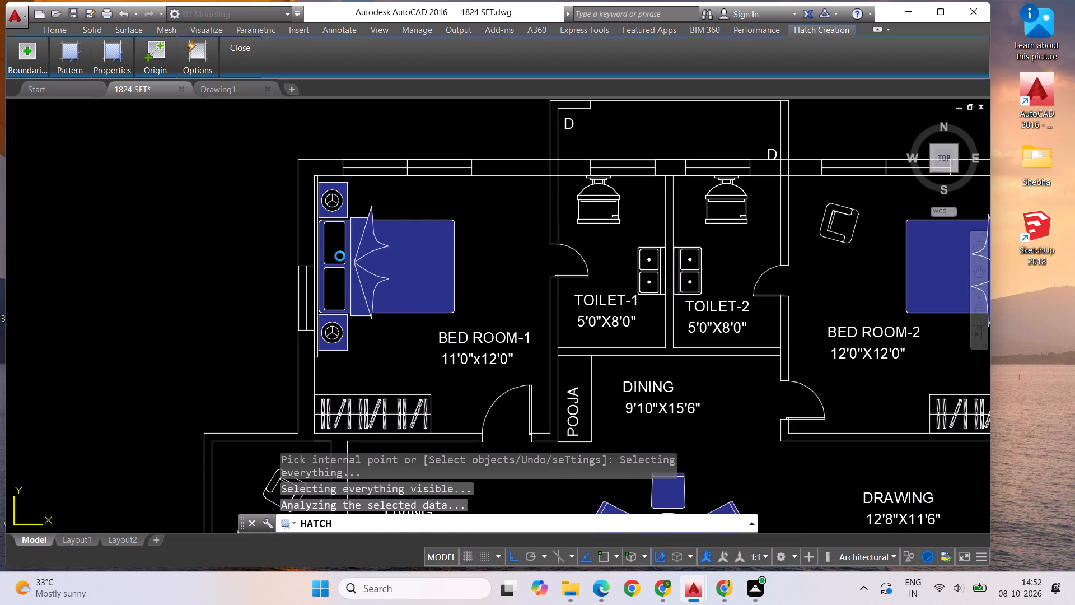
click(334, 285)
key(Escape)
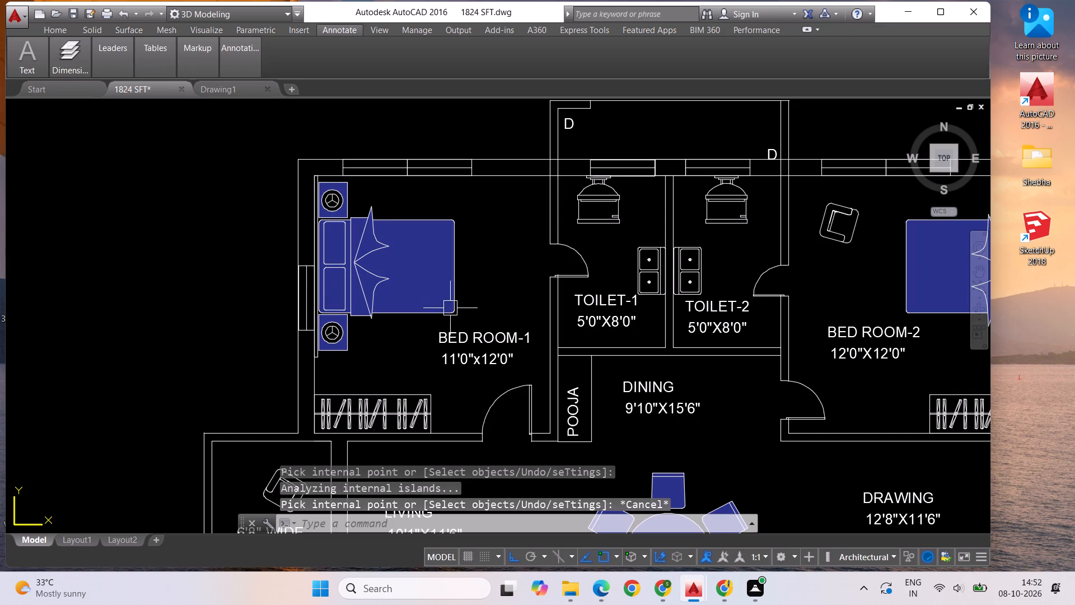
scroll(261, 300, down, 2)
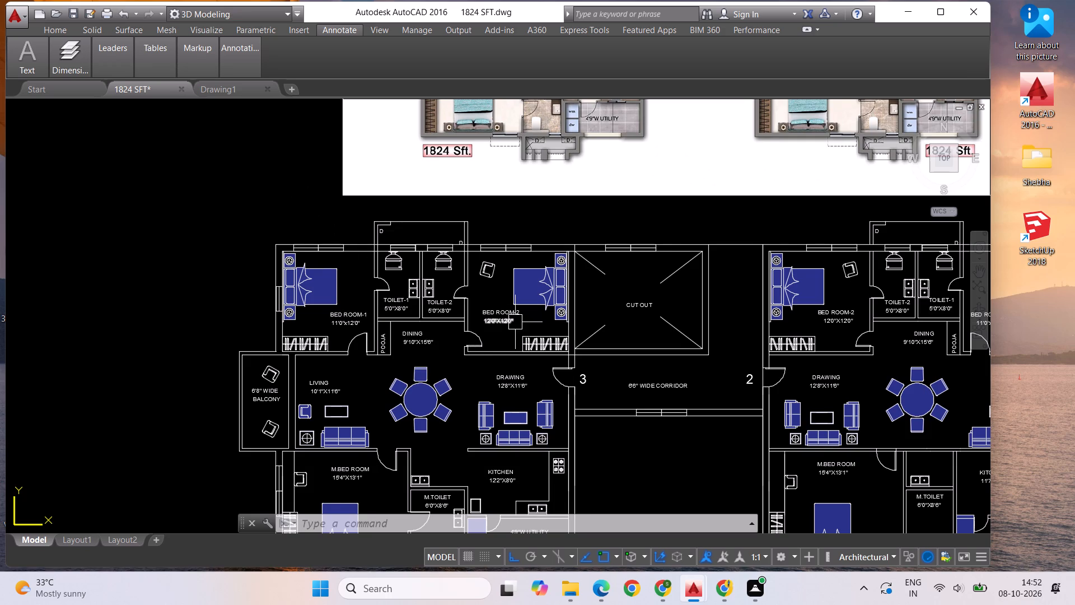
key(Escape)
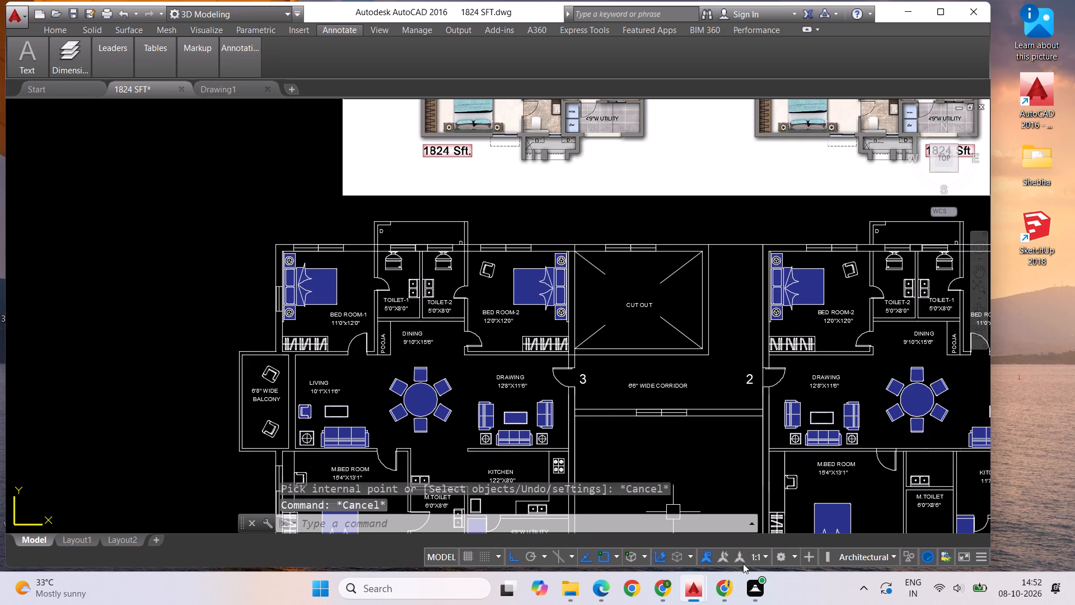
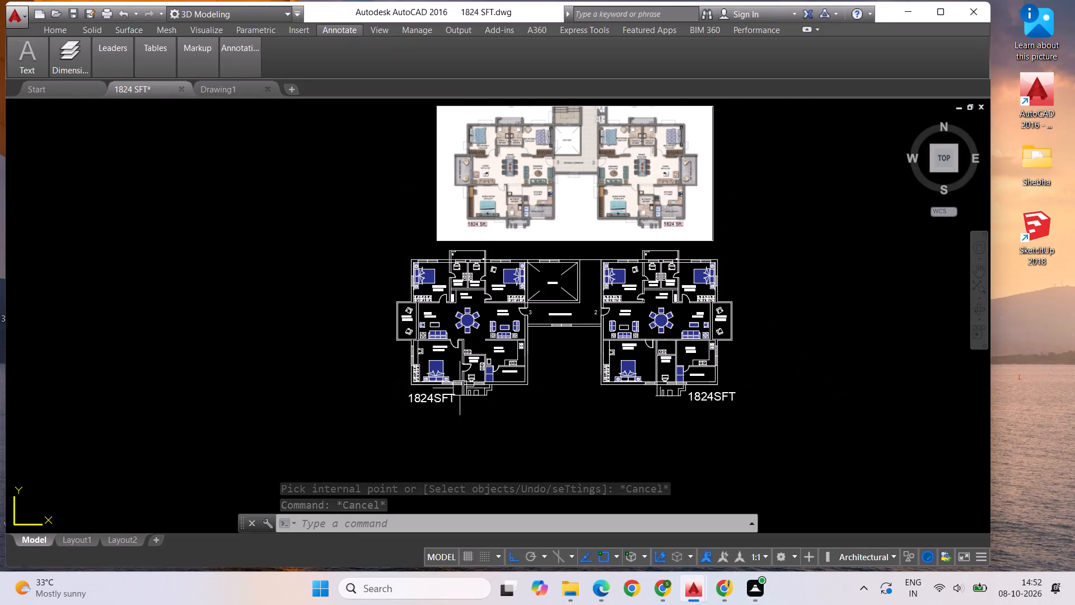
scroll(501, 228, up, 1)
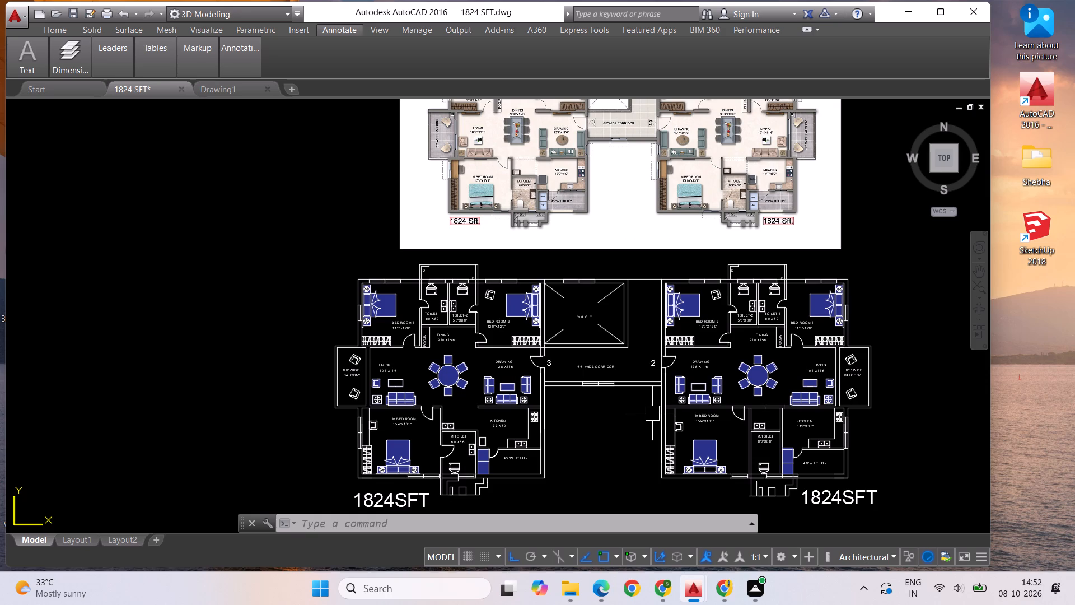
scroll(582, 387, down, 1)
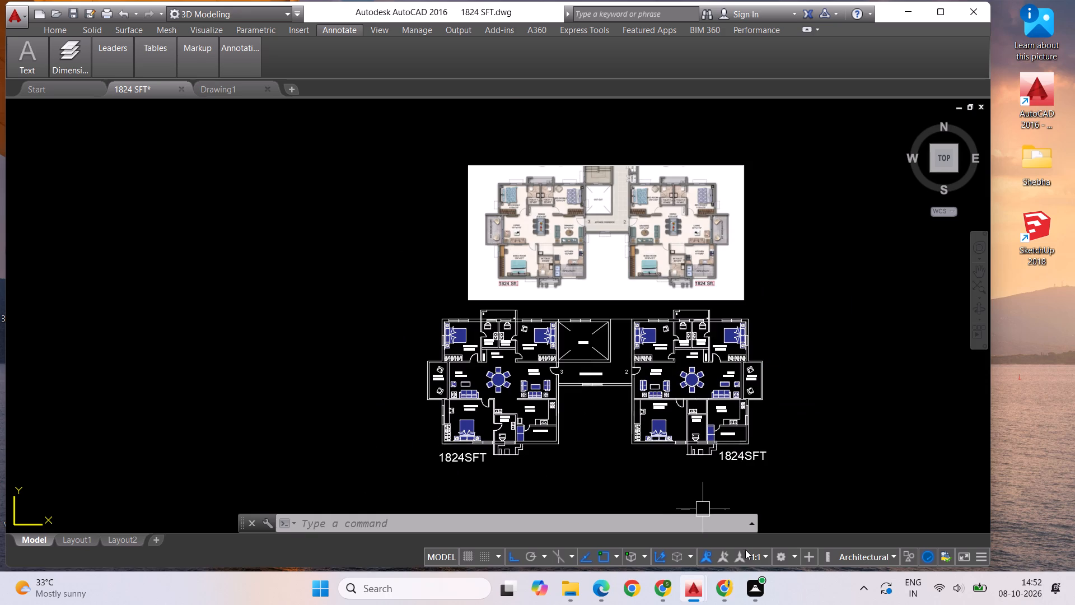
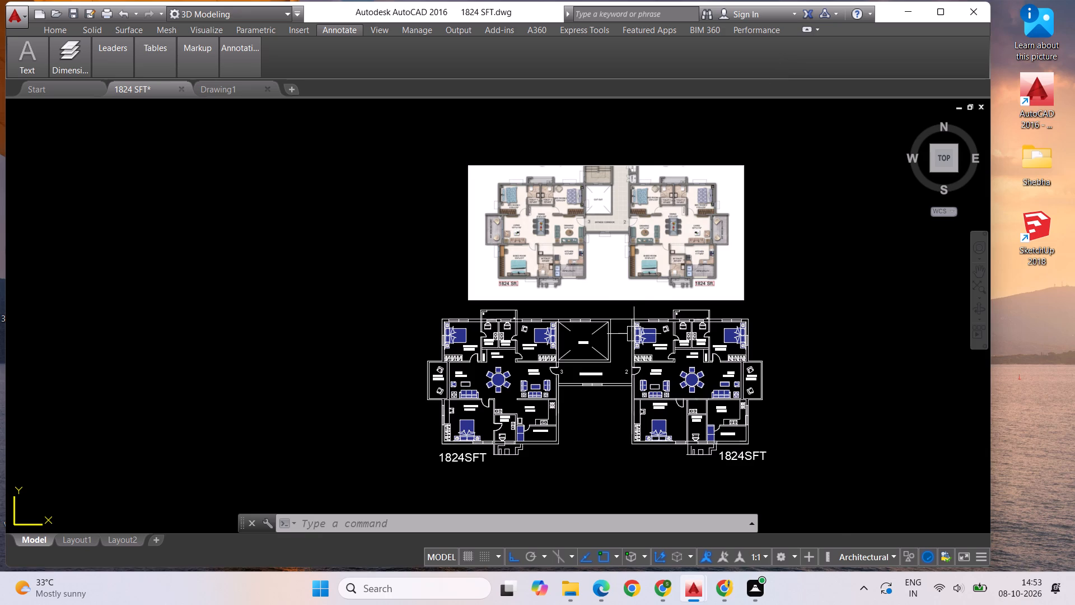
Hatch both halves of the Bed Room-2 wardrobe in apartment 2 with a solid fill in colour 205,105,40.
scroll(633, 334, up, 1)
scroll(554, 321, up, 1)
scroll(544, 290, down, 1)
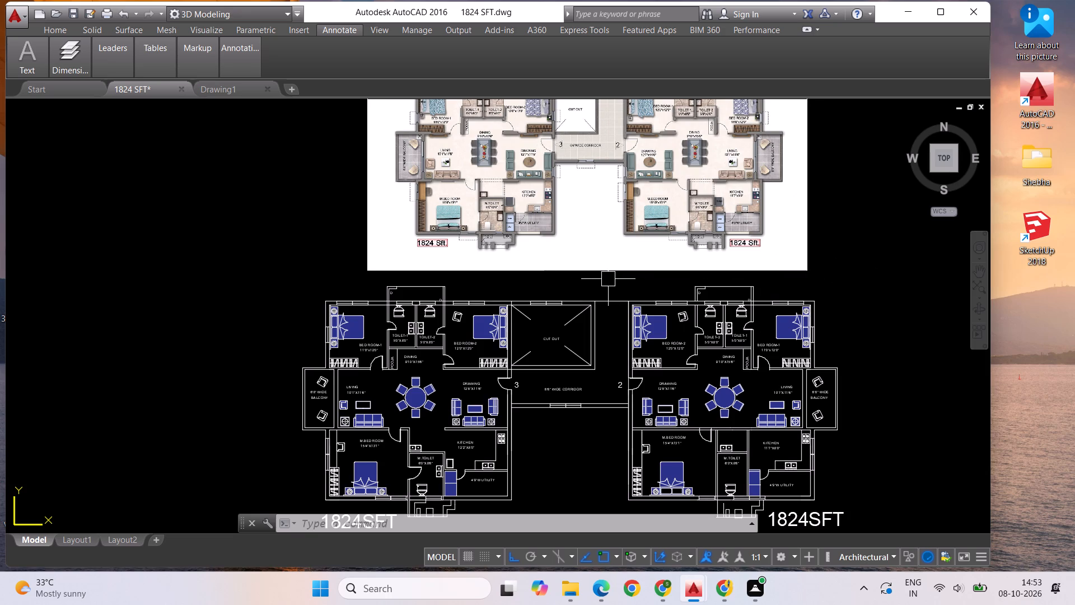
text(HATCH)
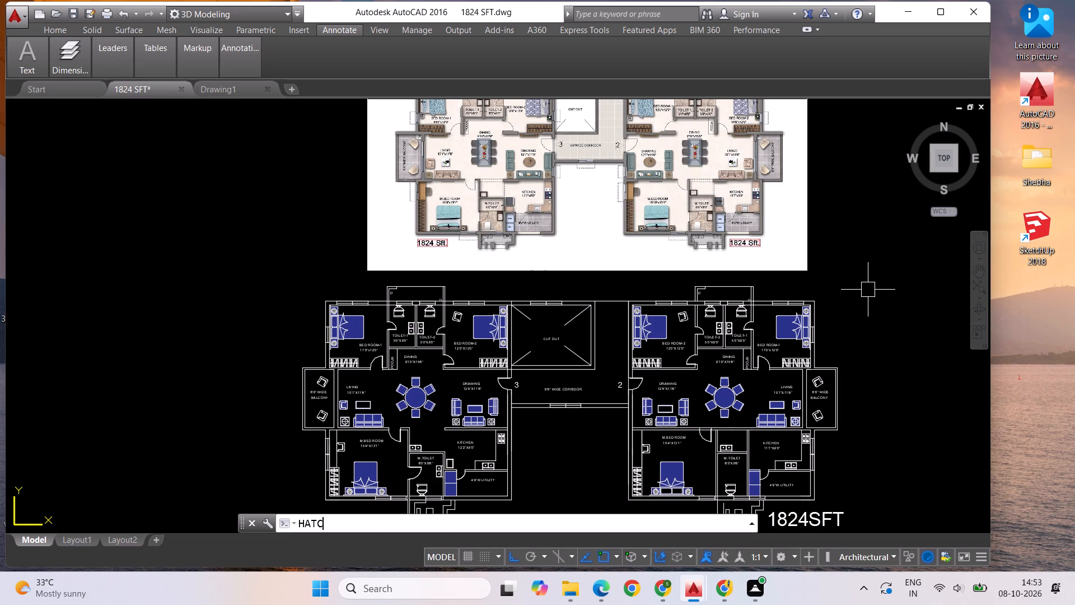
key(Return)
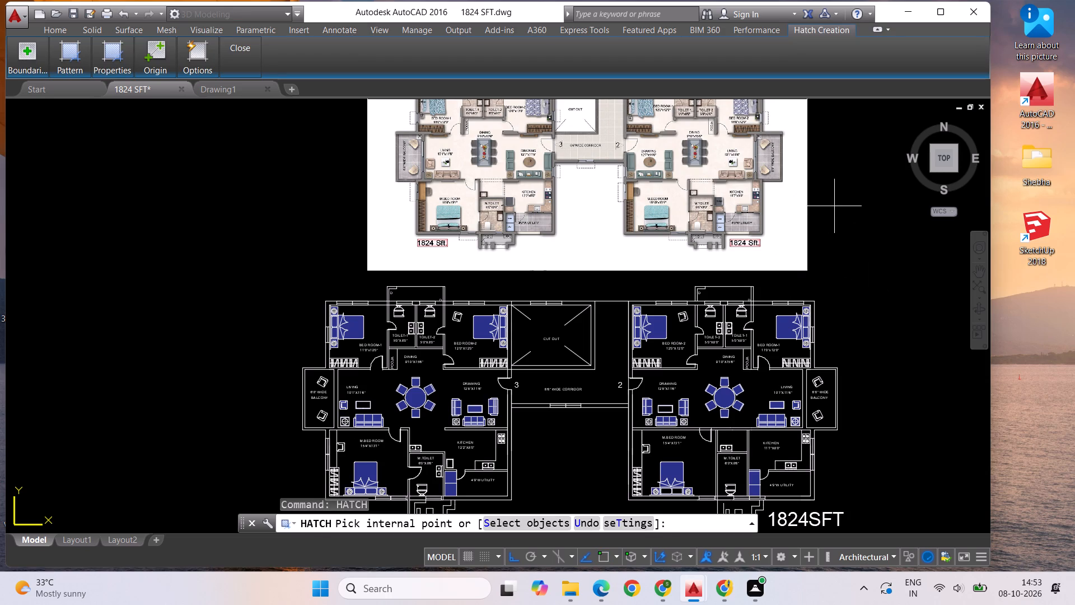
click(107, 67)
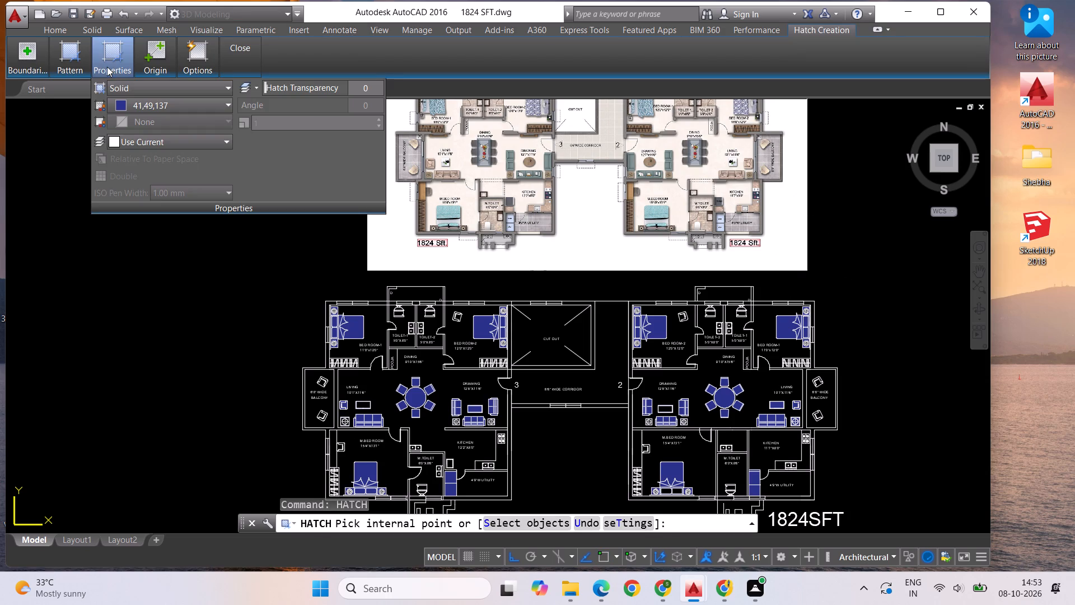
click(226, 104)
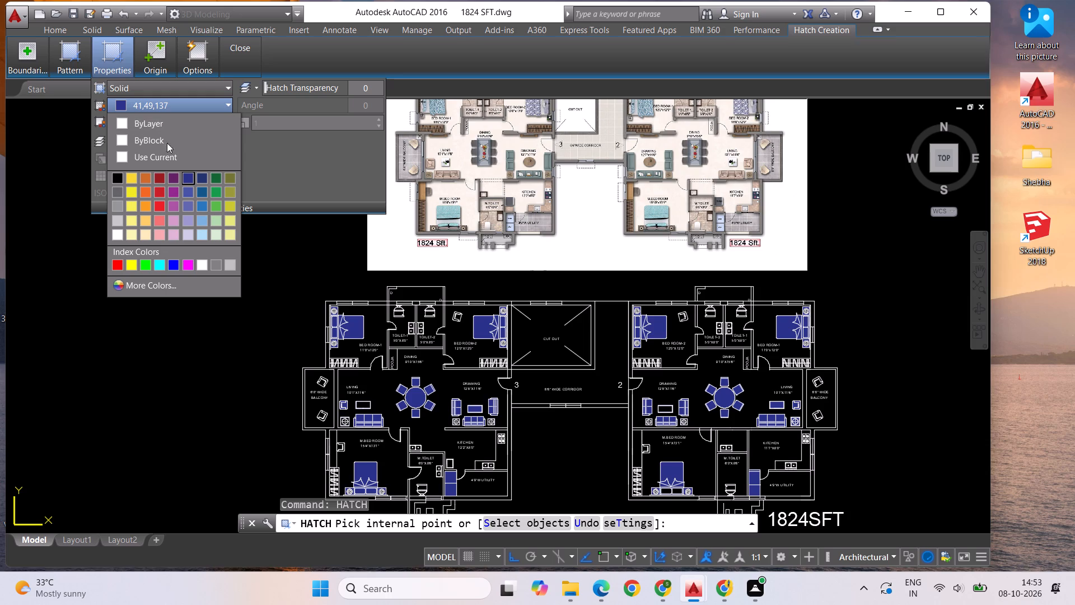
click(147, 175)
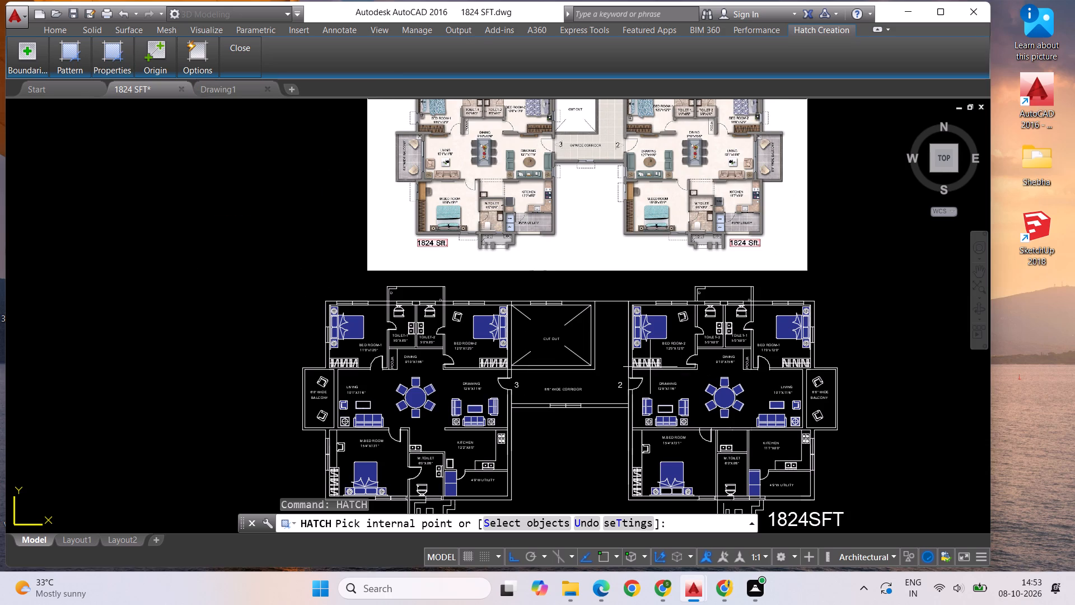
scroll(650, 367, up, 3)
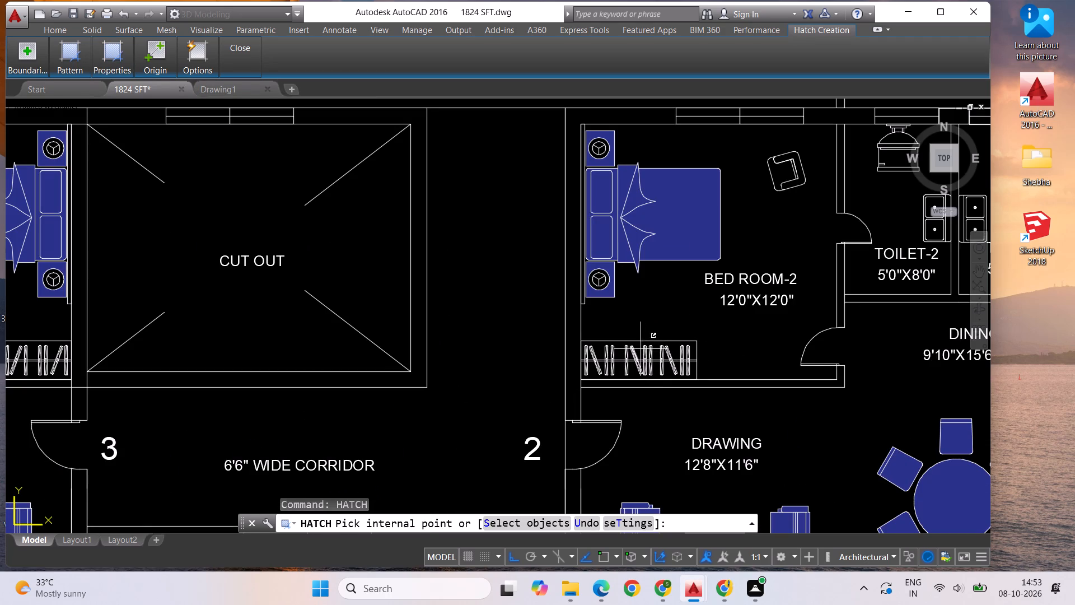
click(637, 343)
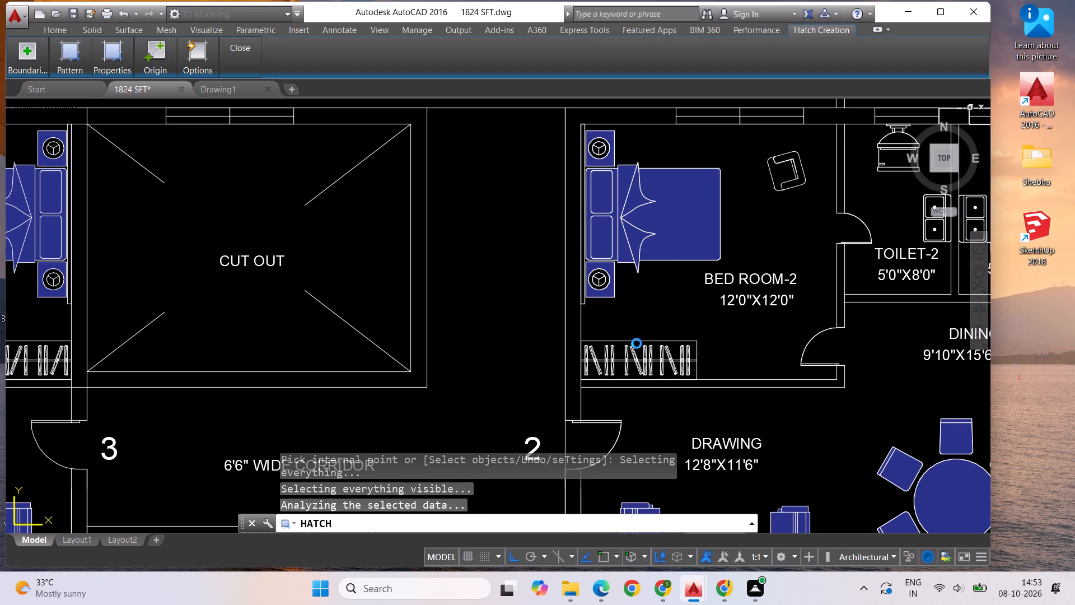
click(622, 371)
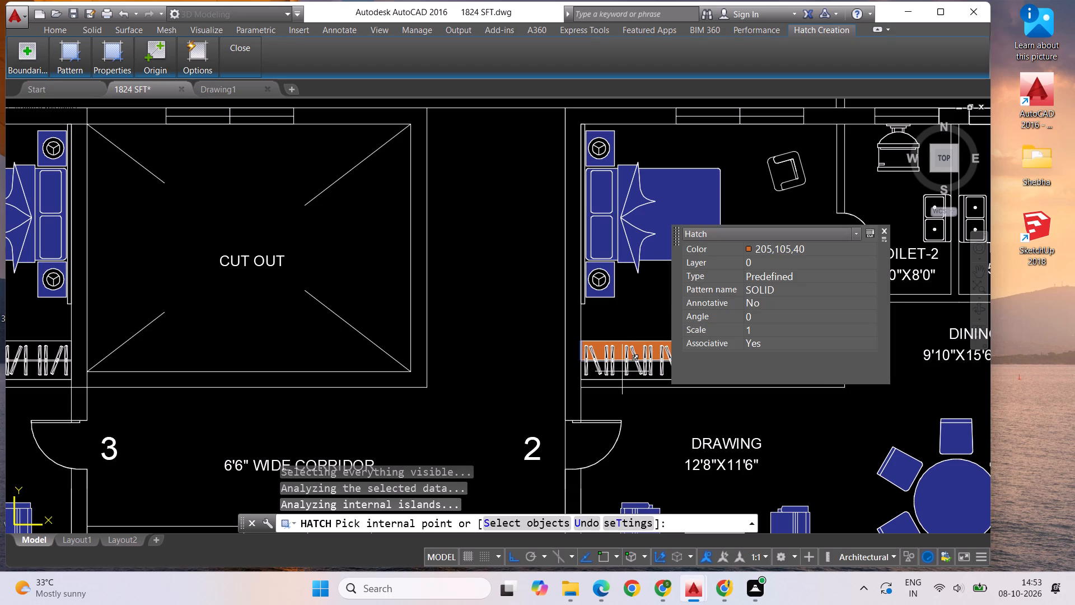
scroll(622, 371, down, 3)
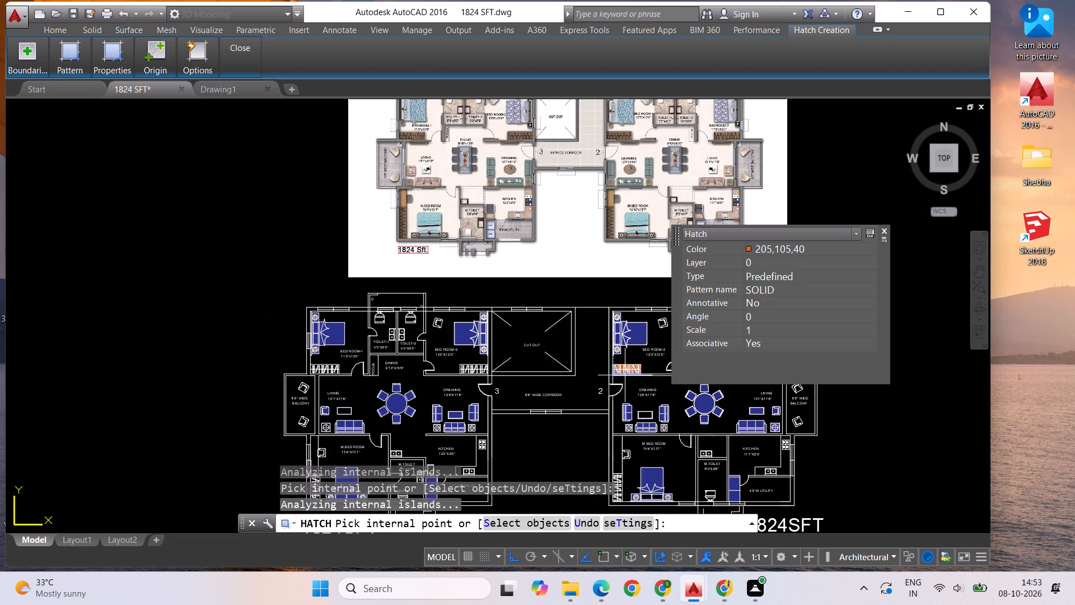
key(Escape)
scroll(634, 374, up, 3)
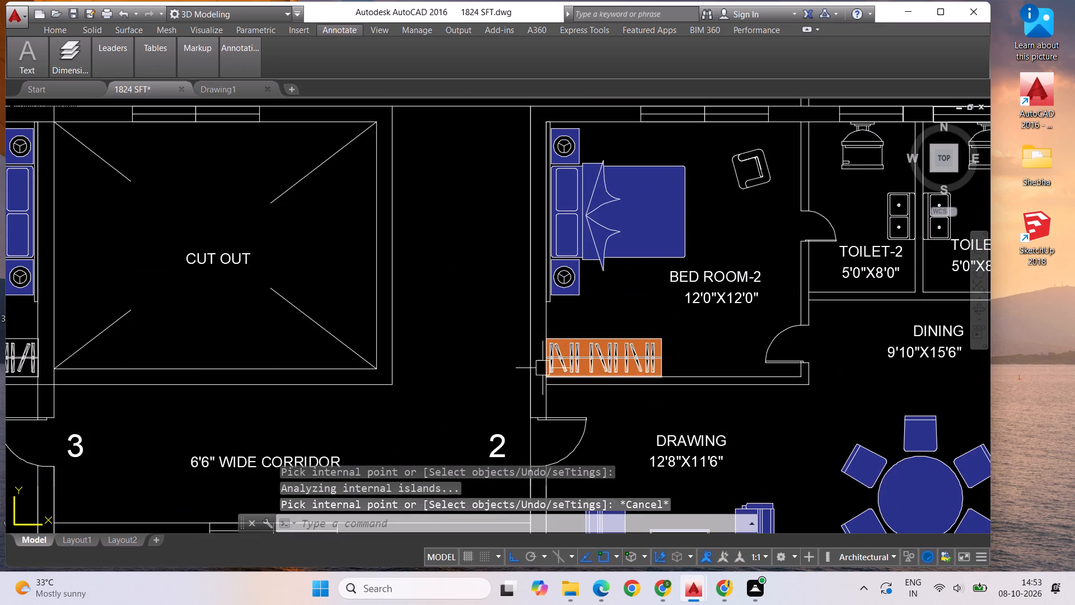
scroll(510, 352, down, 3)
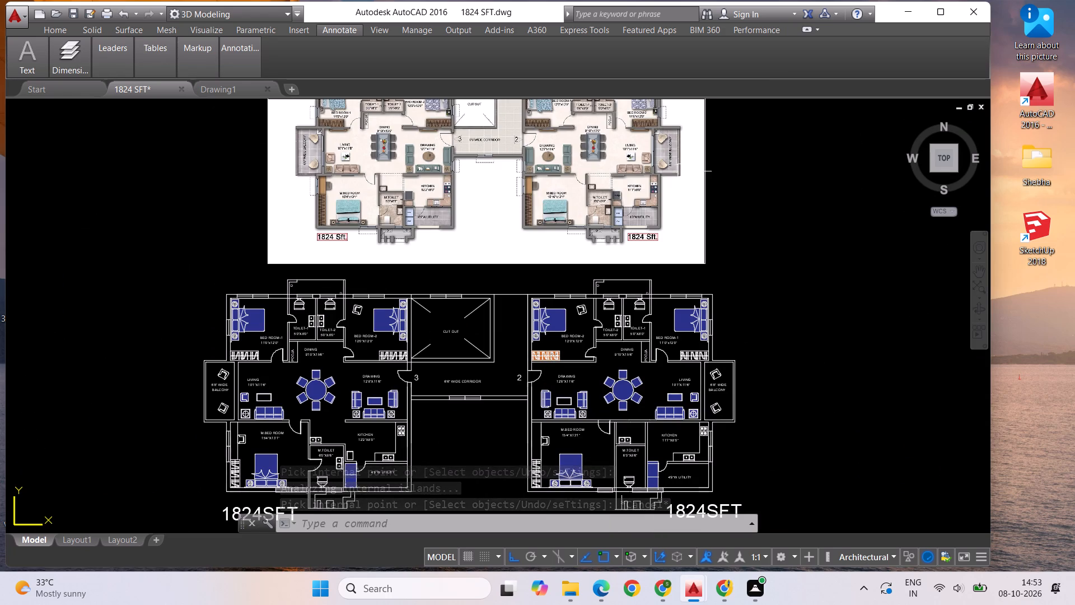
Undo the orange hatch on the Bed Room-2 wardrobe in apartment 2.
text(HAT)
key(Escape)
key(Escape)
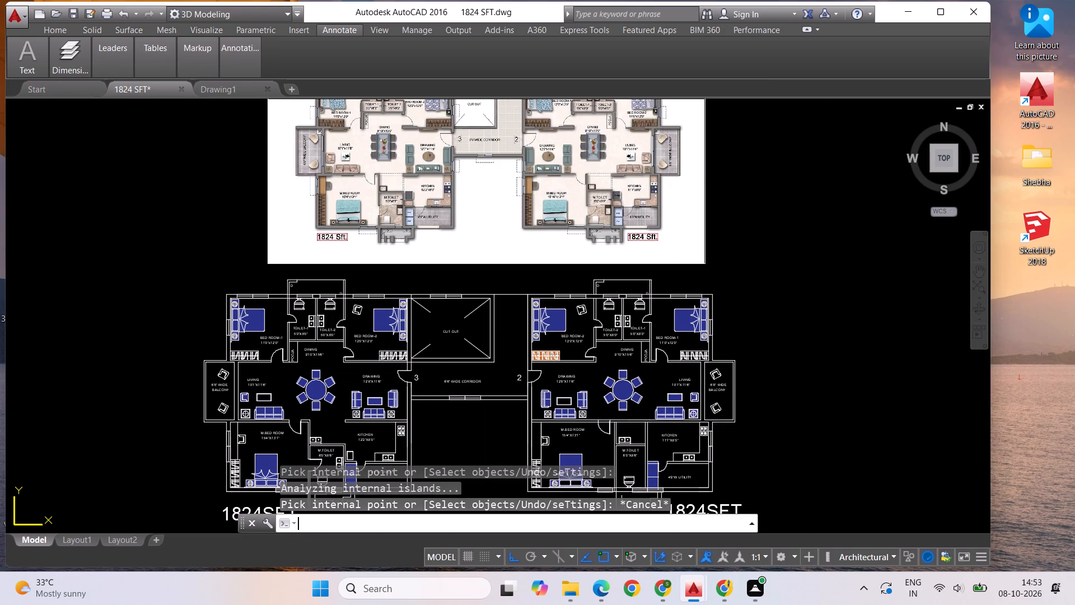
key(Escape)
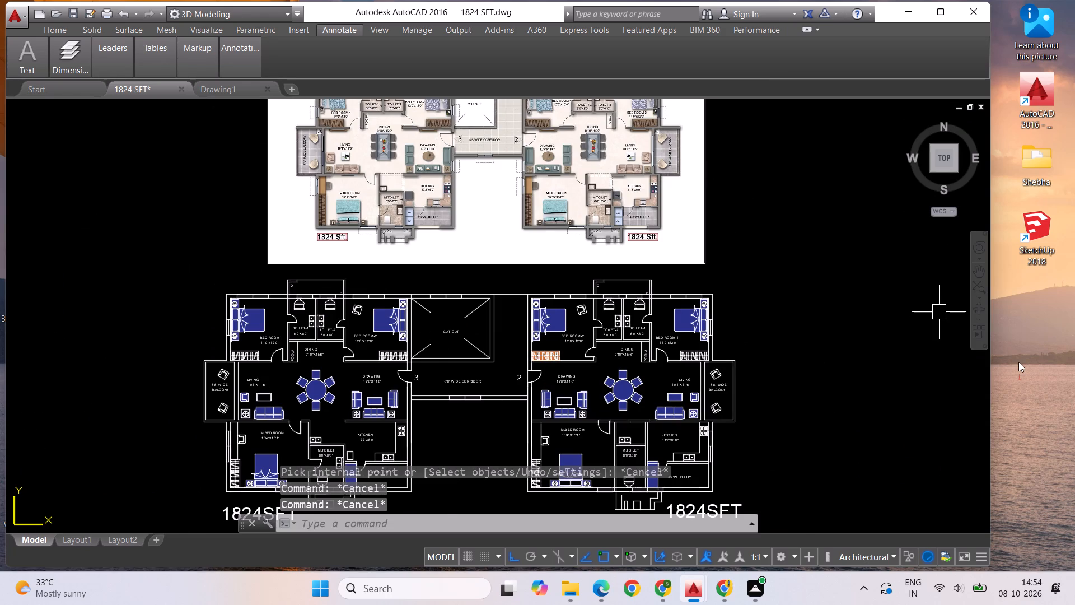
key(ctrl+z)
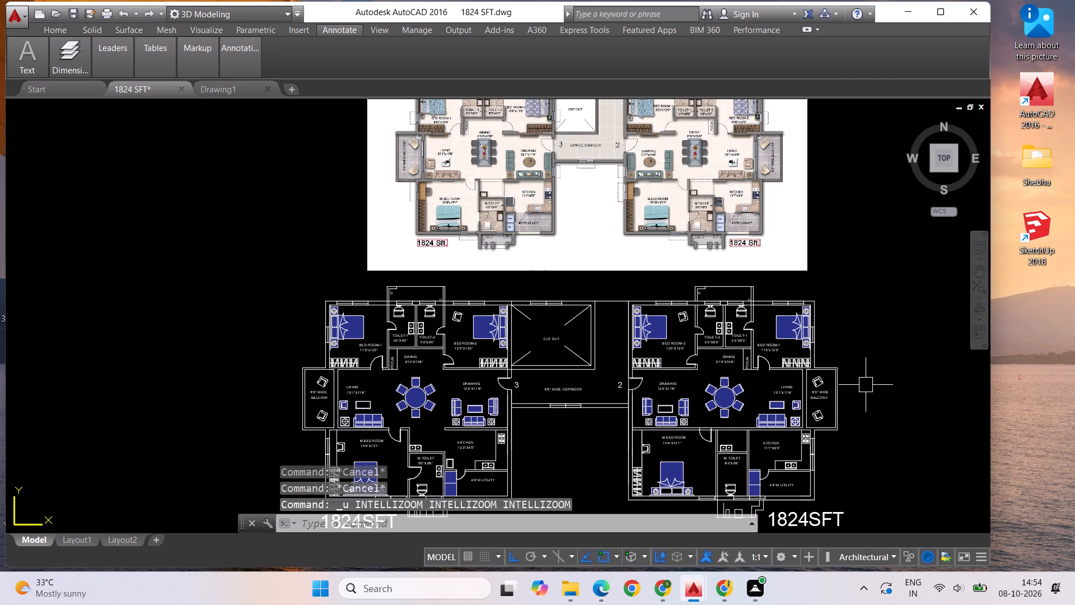
Save the drawing.
key(ctrl+s)
key(Escape)
Hatch both halves of the Bed Room-1 wardrobe in apartment 3 with a solid fill in index colour 44.
text(HATCH)
key(Return)
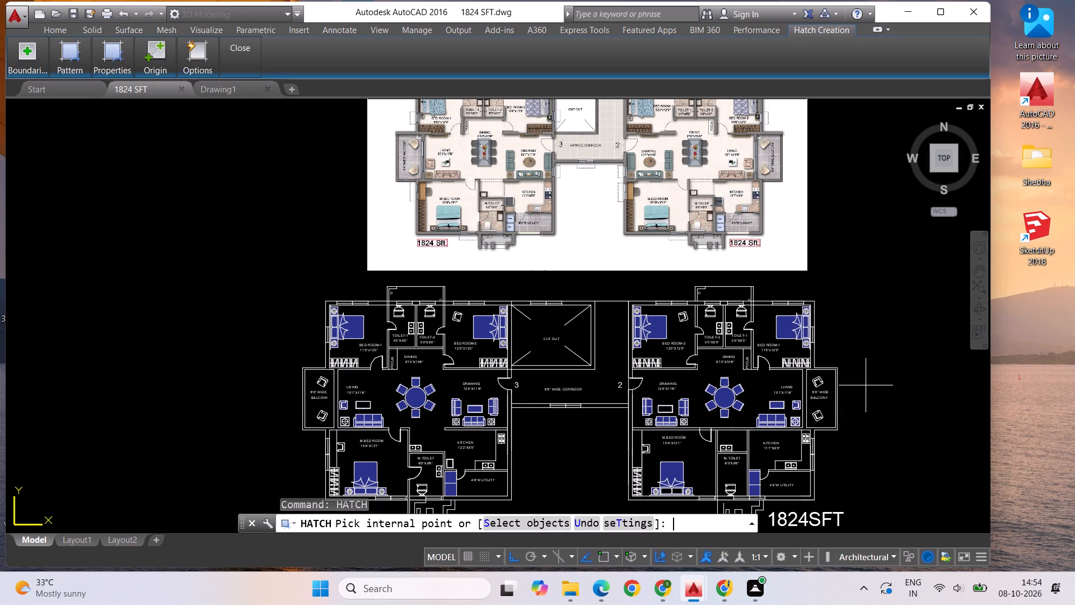
click(121, 67)
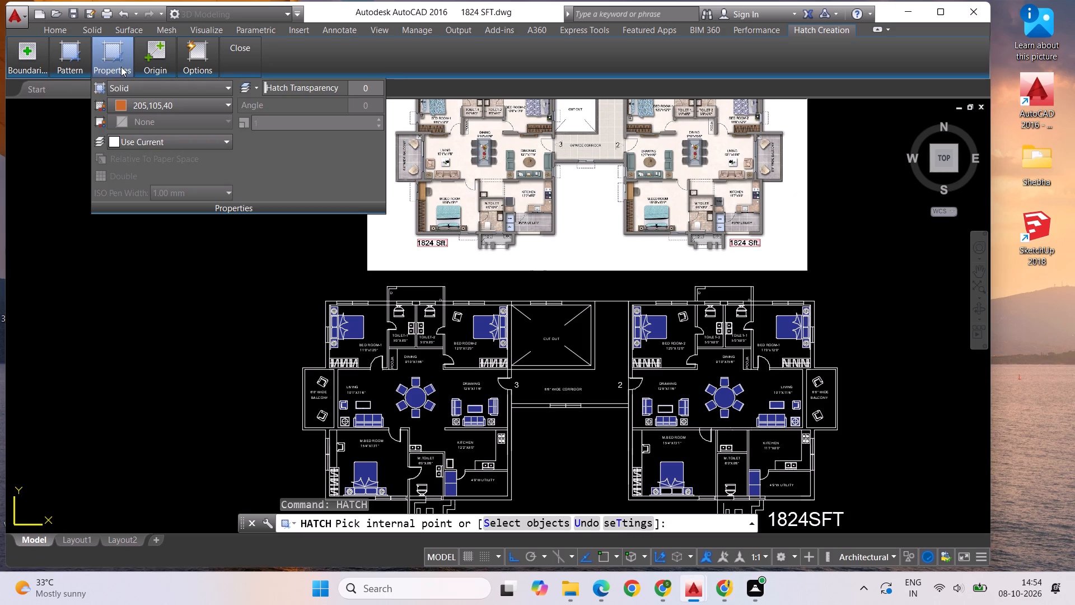
click(163, 100)
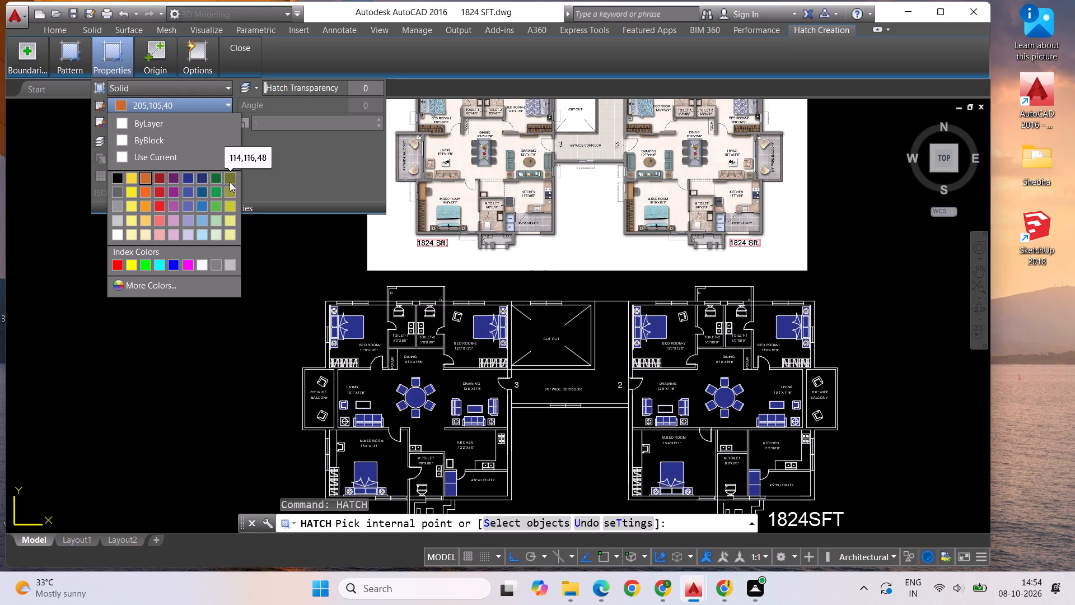
click(134, 282)
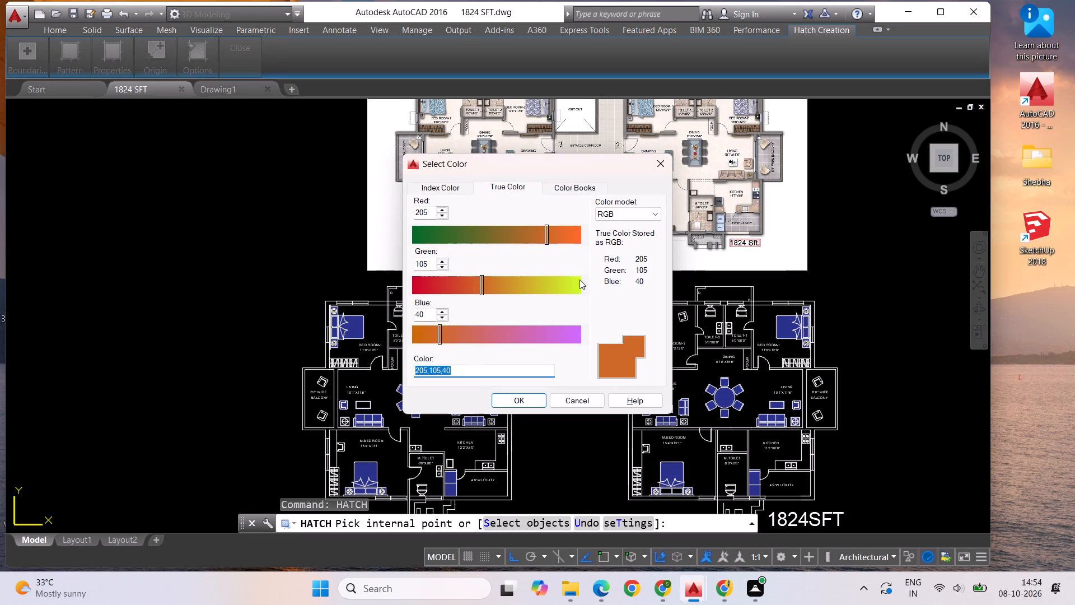
click(528, 395)
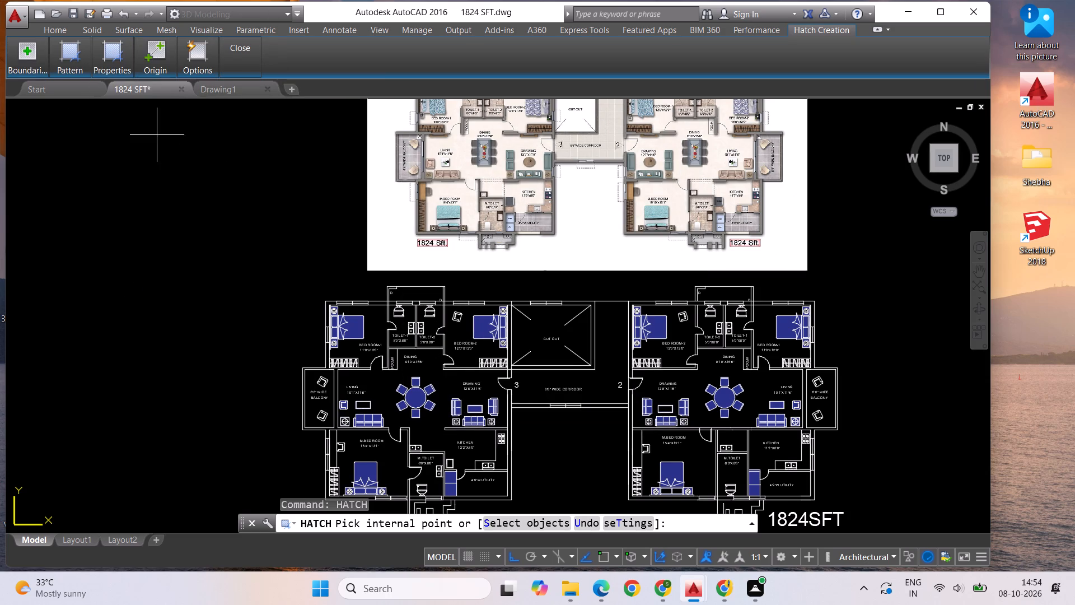
click(120, 62)
click(191, 106)
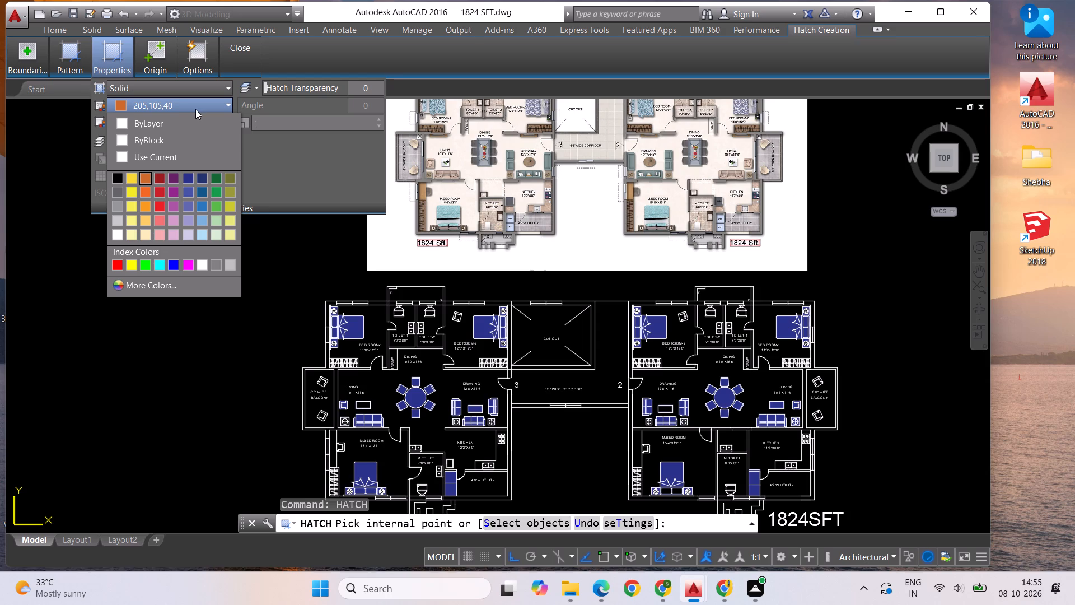
click(115, 286)
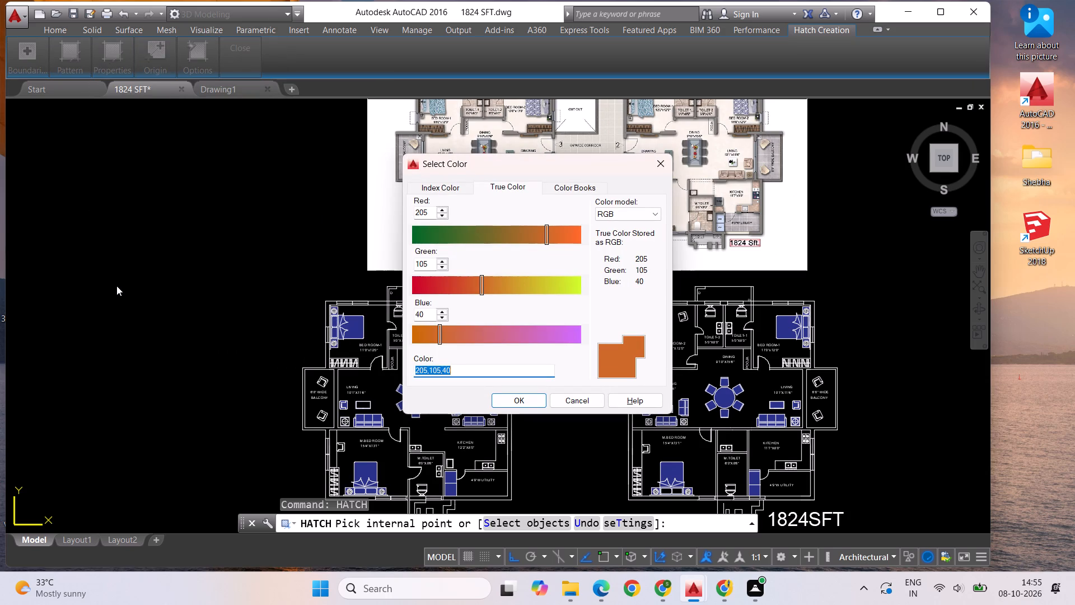
click(530, 396)
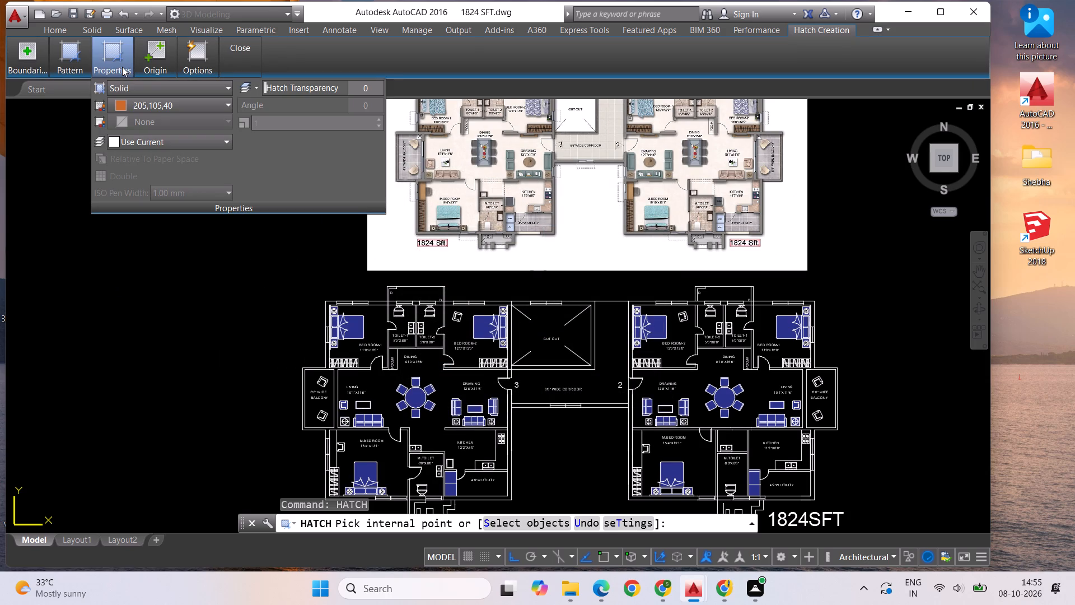
click(231, 104)
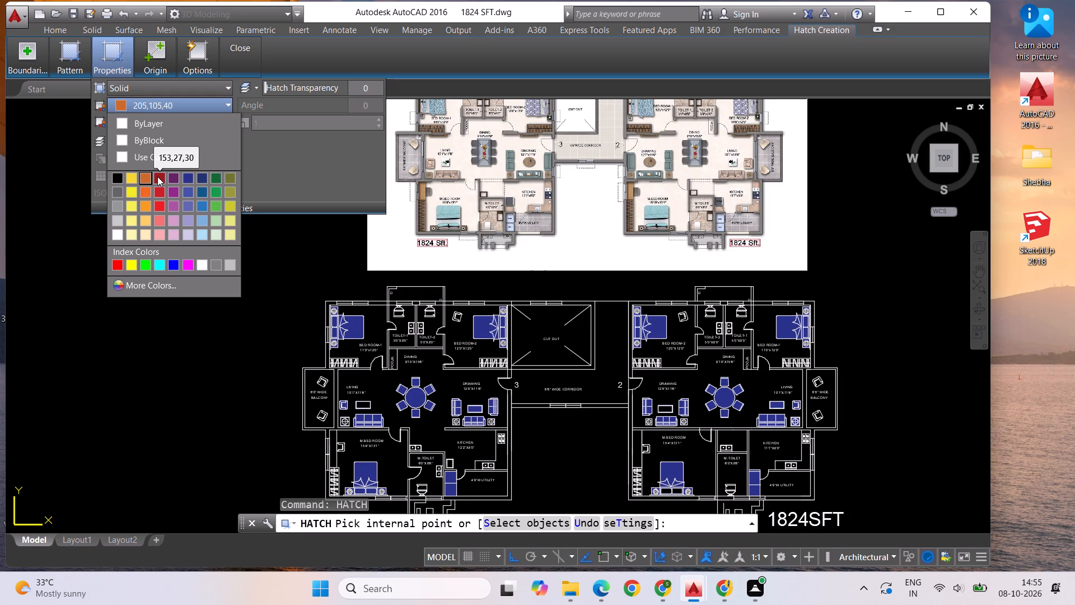
click(123, 287)
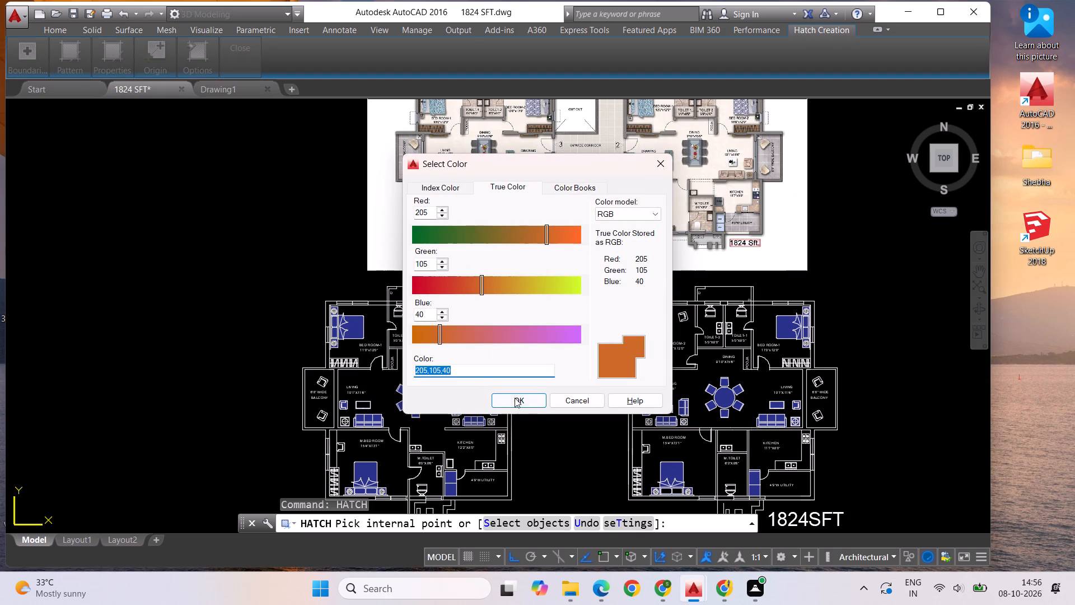
click(440, 182)
click(441, 185)
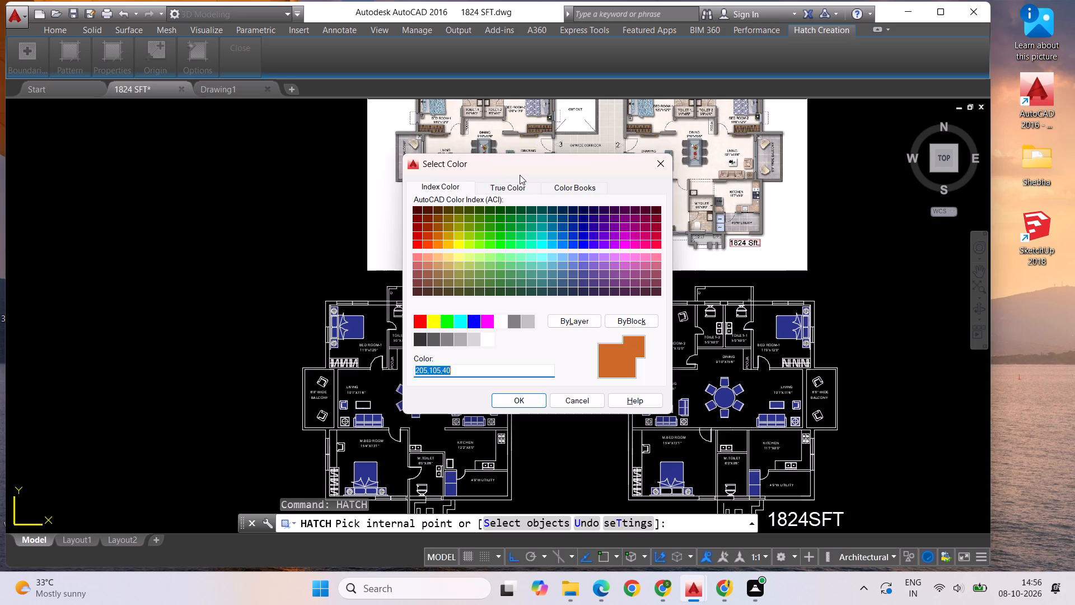
click(448, 227)
click(518, 402)
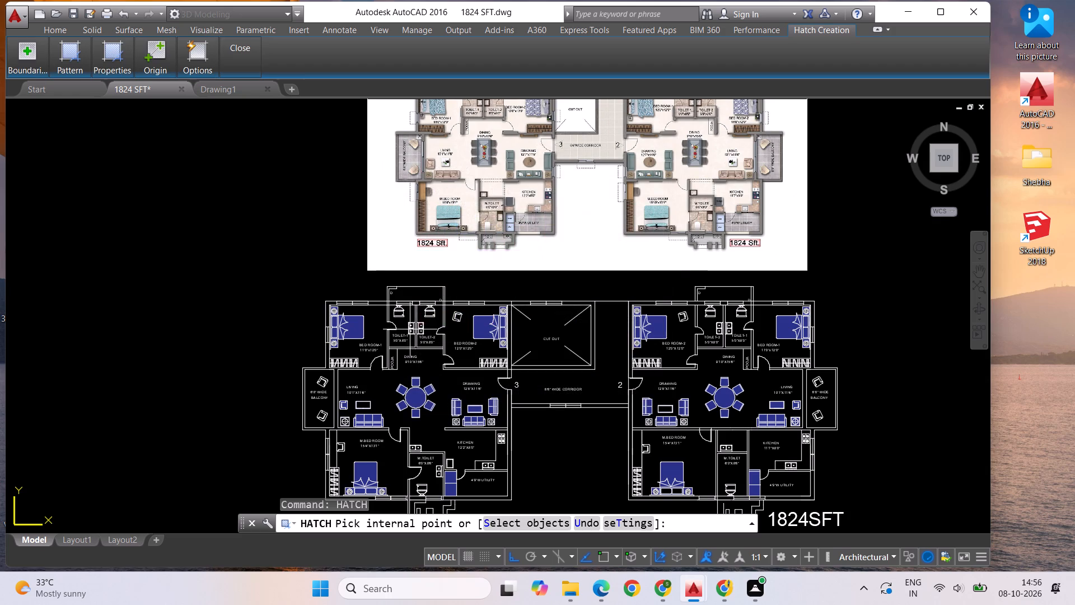
scroll(336, 366, up, 1)
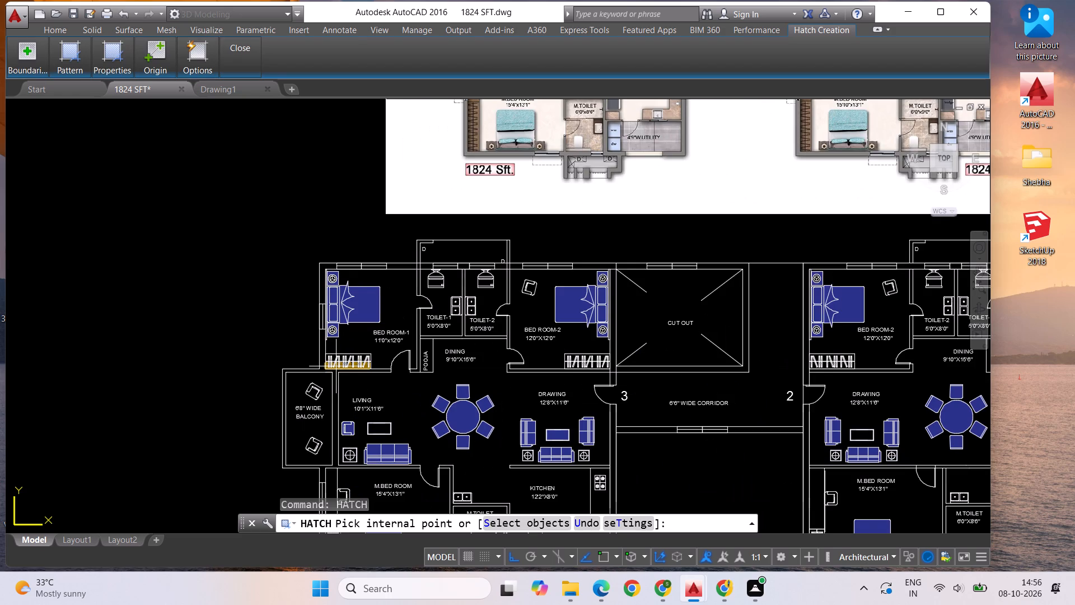
click(336, 366)
scroll(353, 361, up, 3)
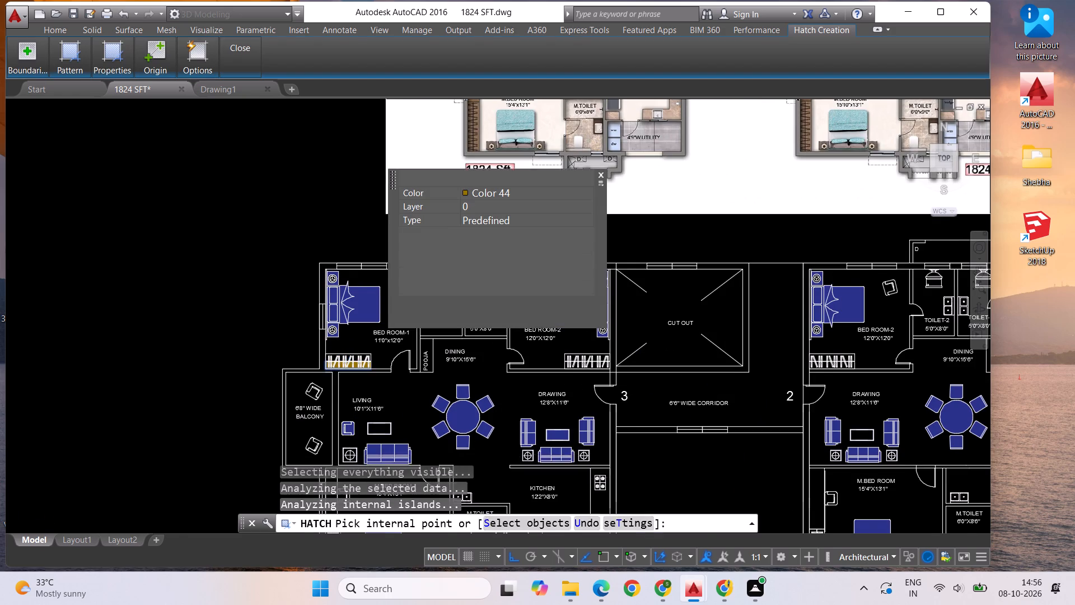
scroll(356, 356, up, 2)
click(356, 349)
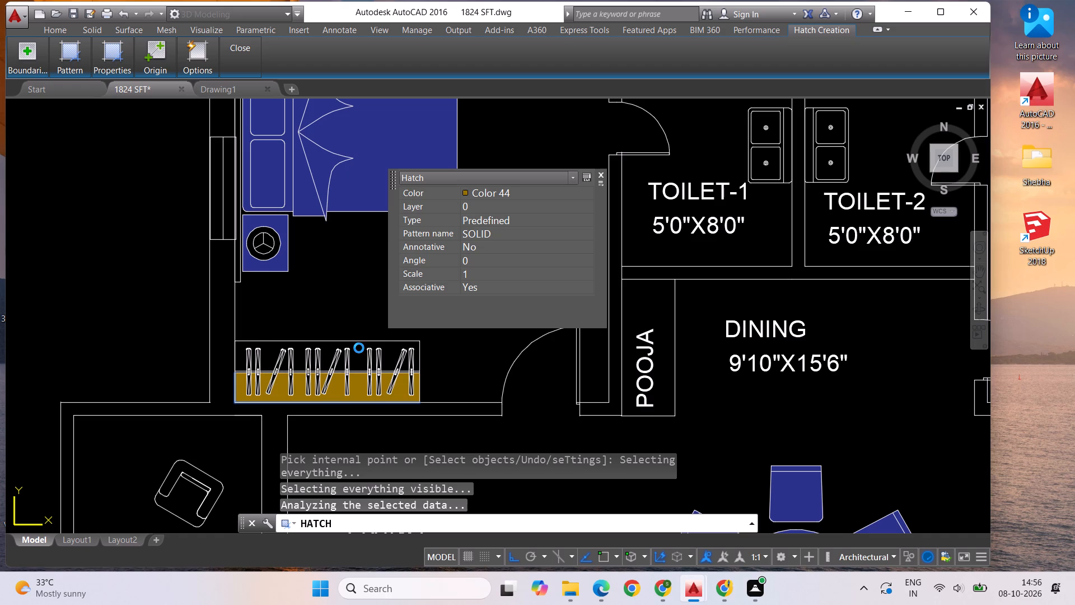
key(Escape)
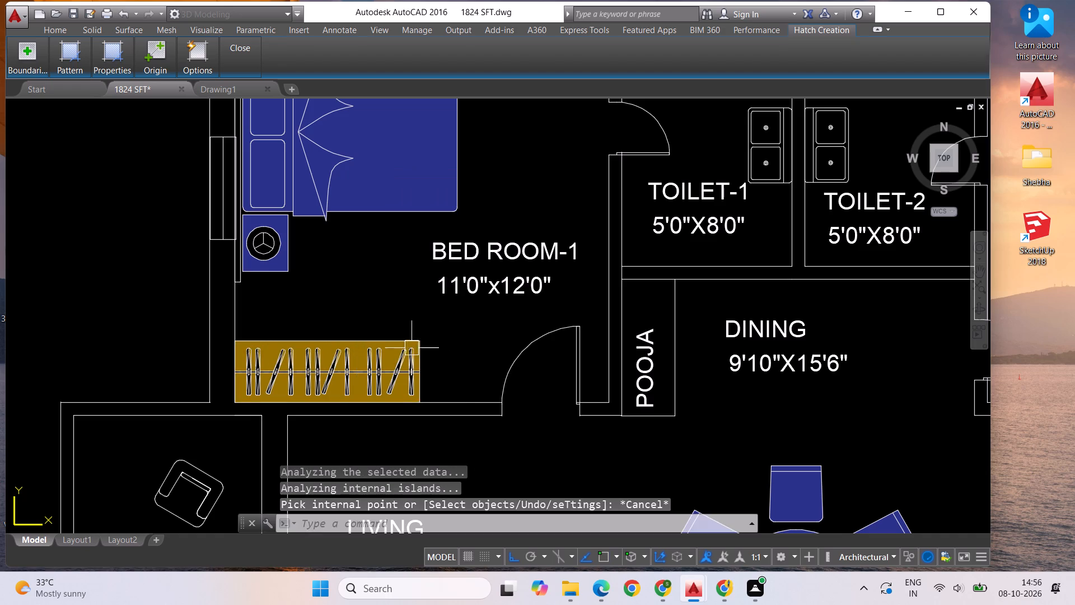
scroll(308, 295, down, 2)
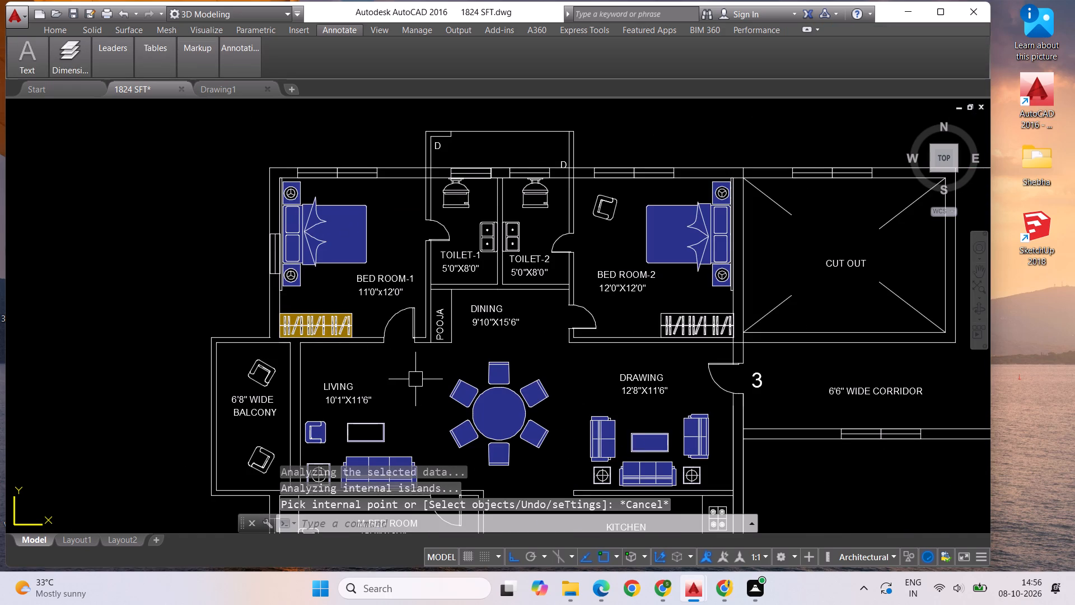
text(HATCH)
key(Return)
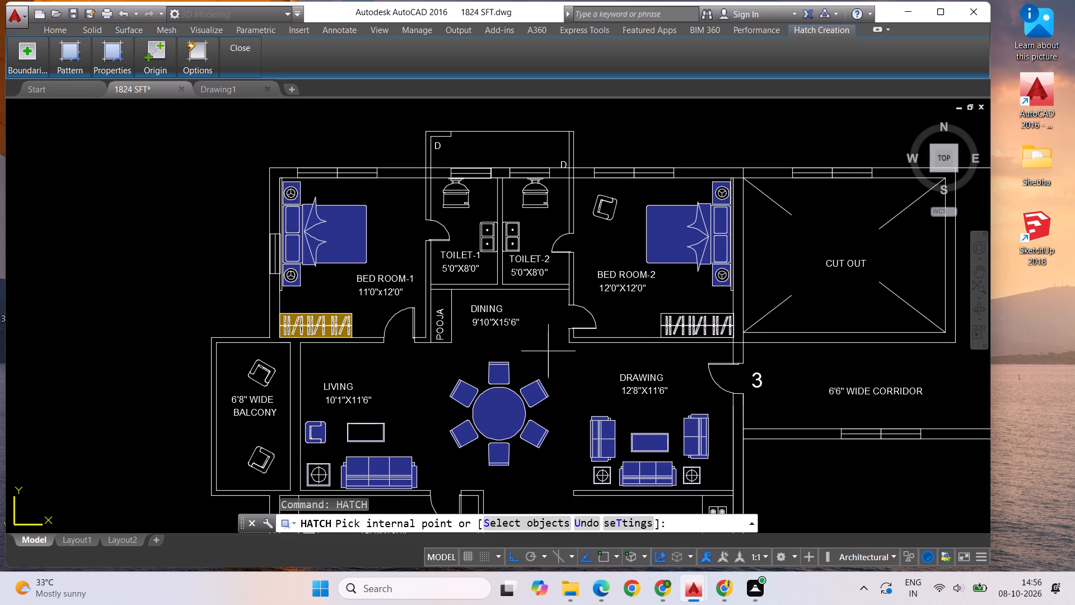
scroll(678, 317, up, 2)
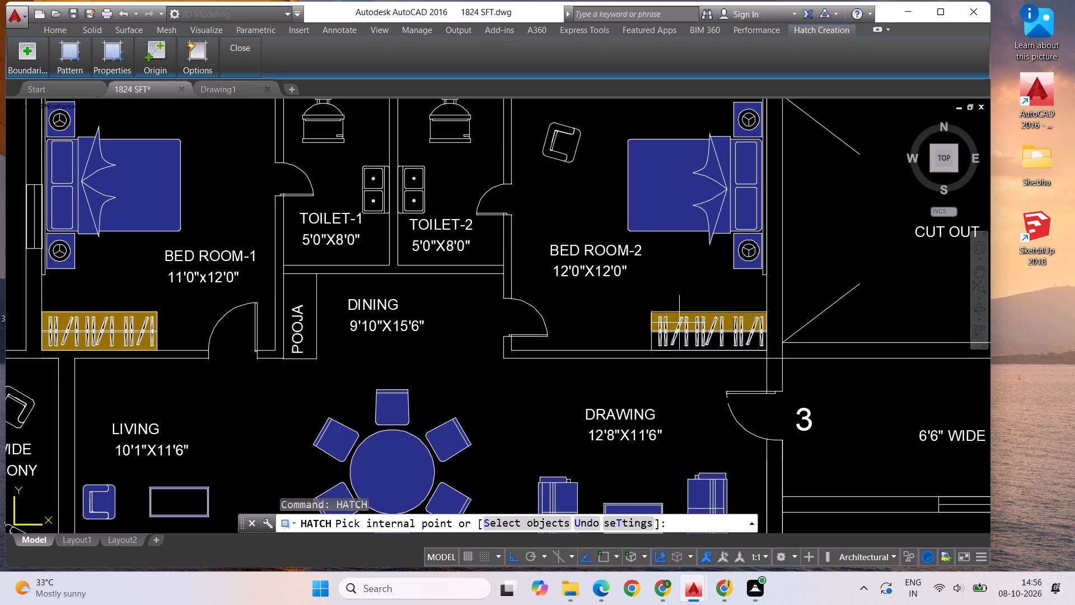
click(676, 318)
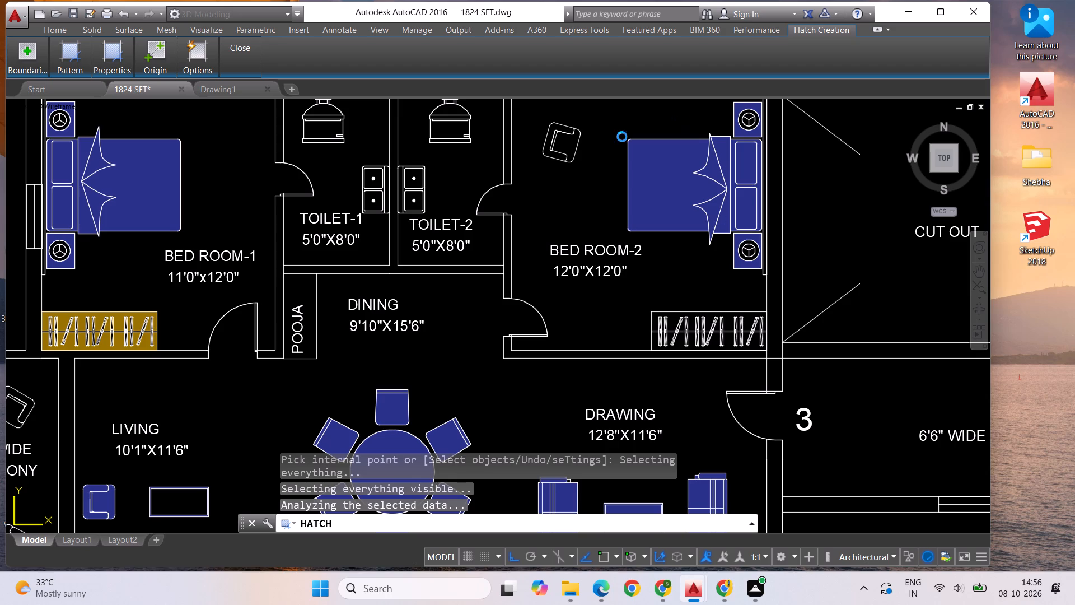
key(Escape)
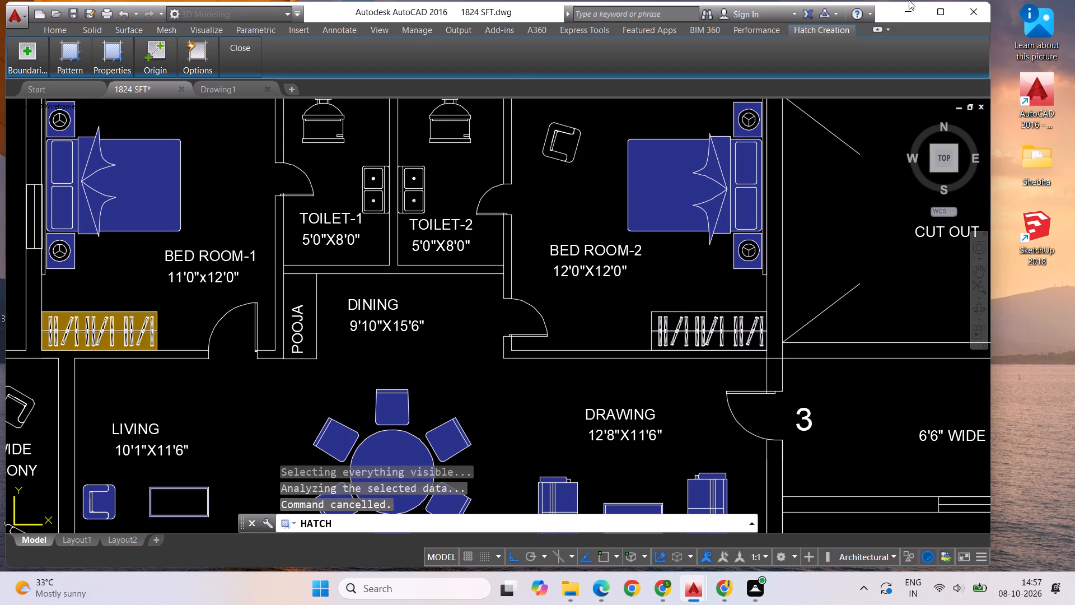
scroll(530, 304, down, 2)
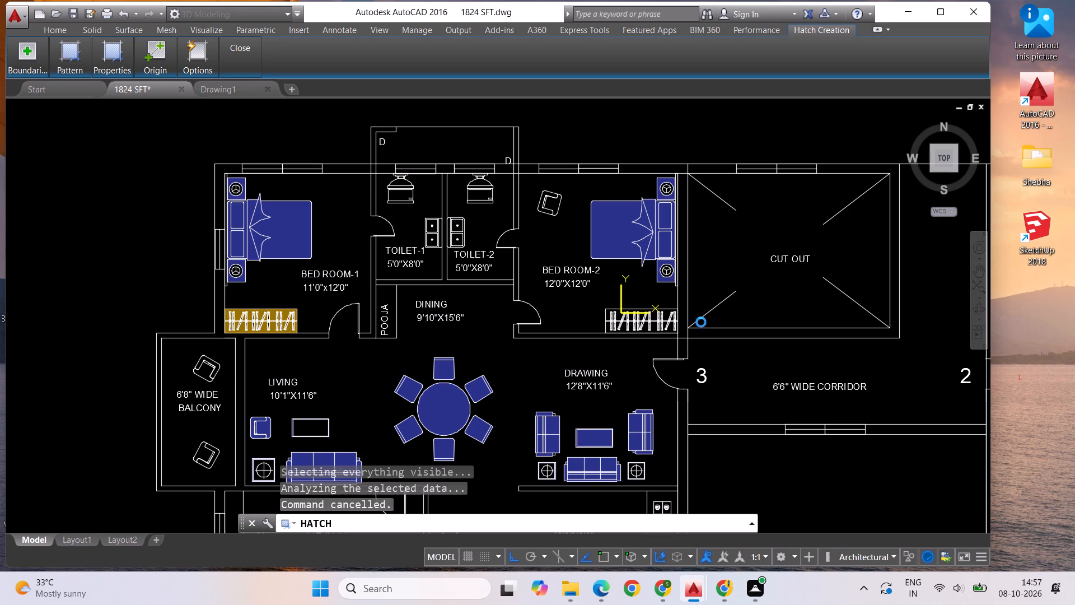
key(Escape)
Hatch both halves of the Bed Room-2 wardrobe in apartment 3 with the solid fill in index colour 44.
scroll(633, 328, up, 2)
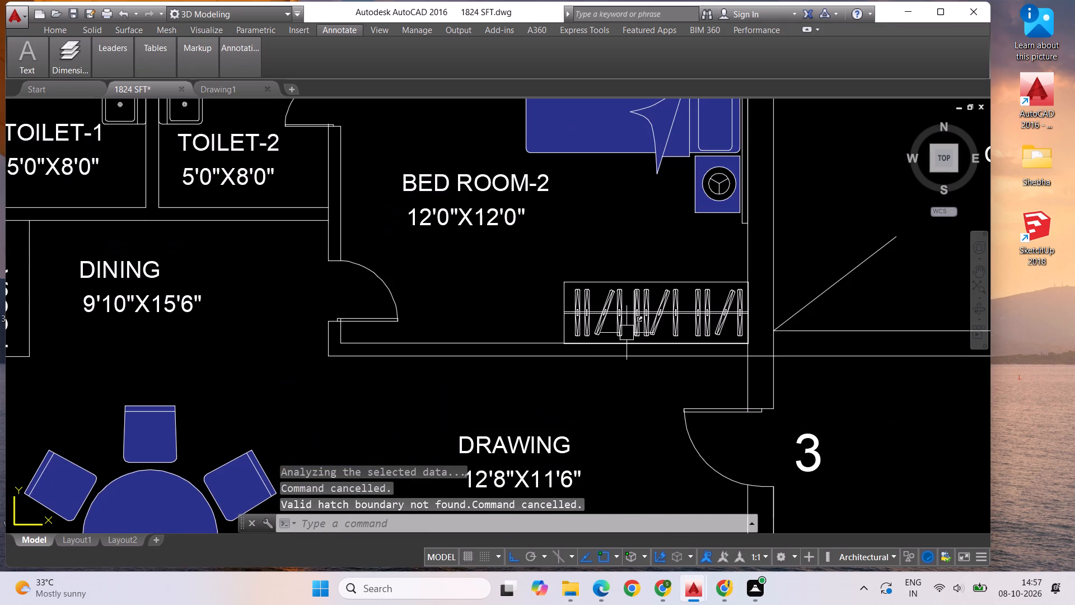
text(HATCH)
key(Return)
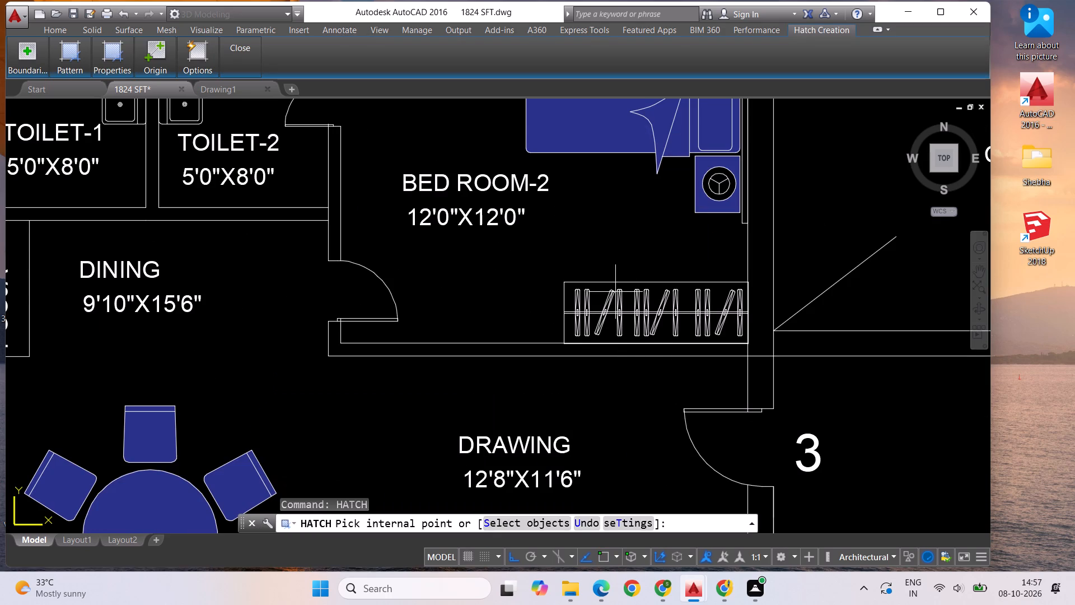
click(595, 294)
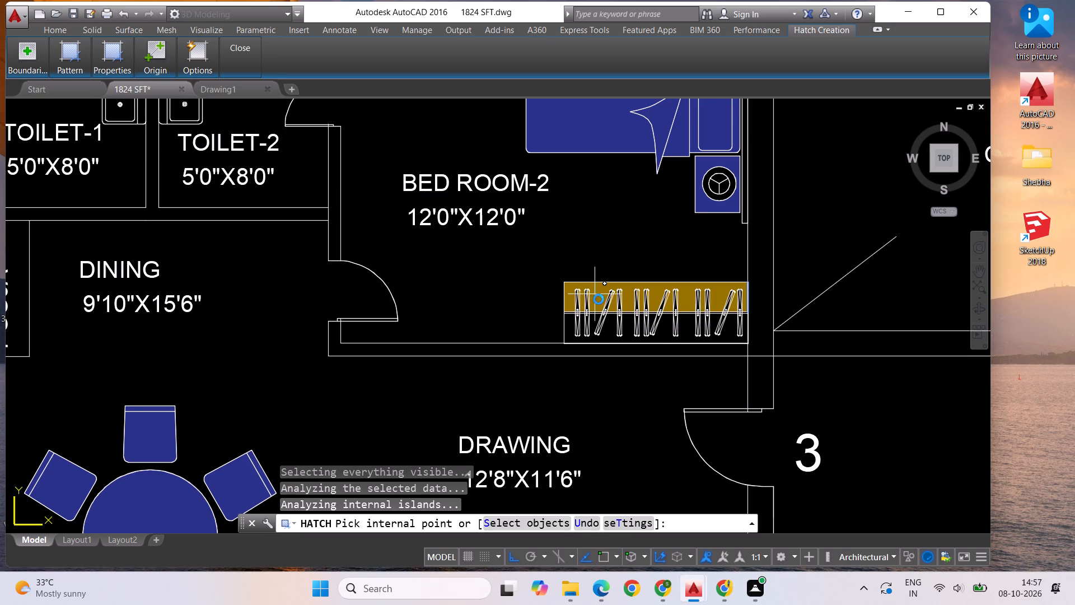
click(610, 326)
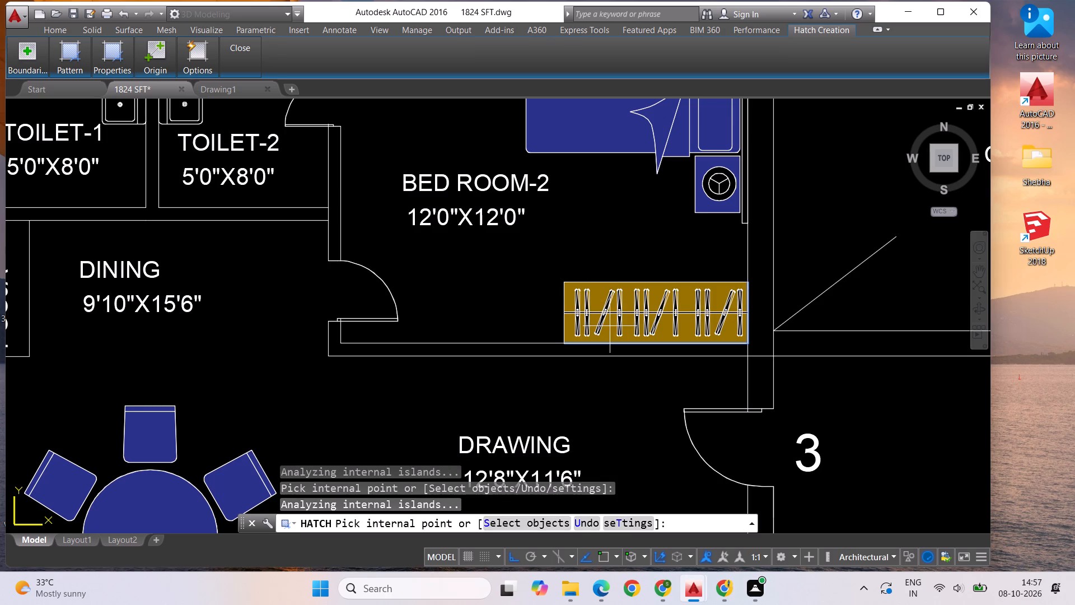
scroll(618, 327, down, 1)
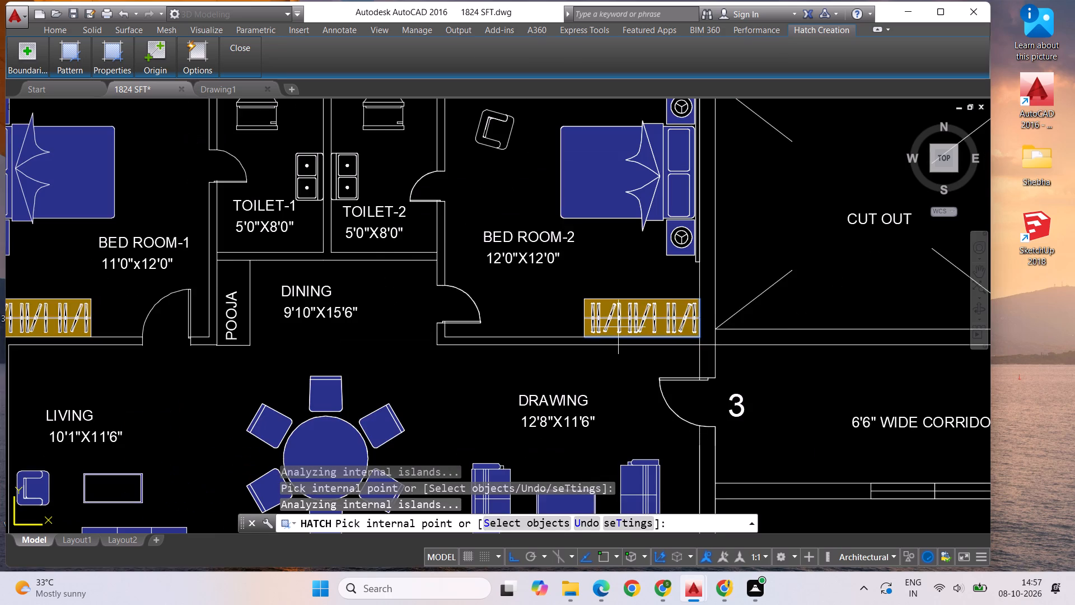
scroll(619, 327, down, 1)
key(Escape)
Hatch the outer-wall half of the M.Bed Room wardrobe in apartment 3 with the solid fill in index colour 44.
scroll(686, 338, down, 2)
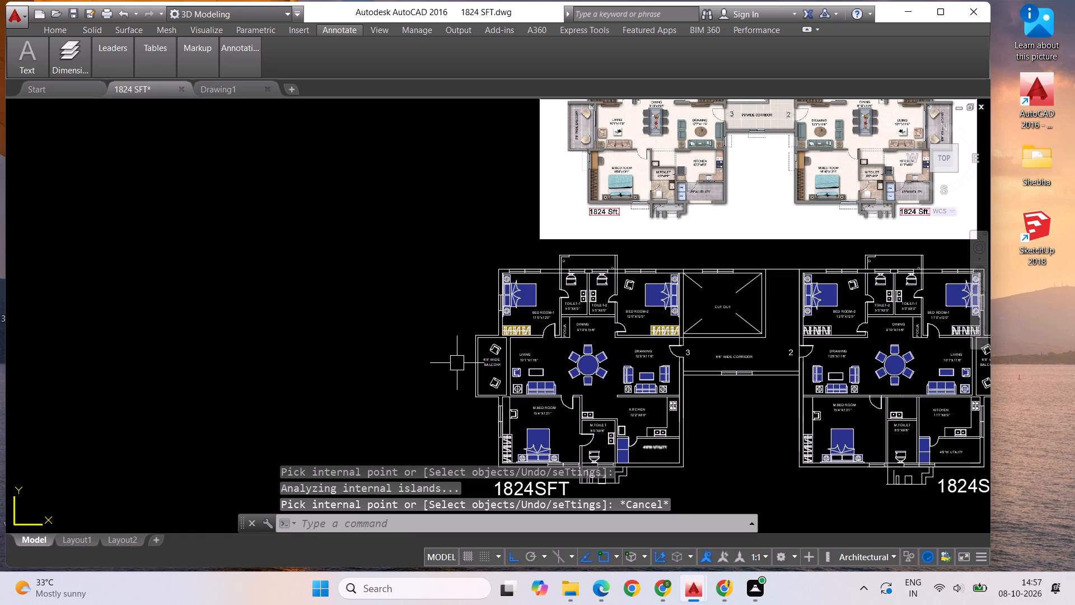
key(Escape)
text(HATCH)
key(Return)
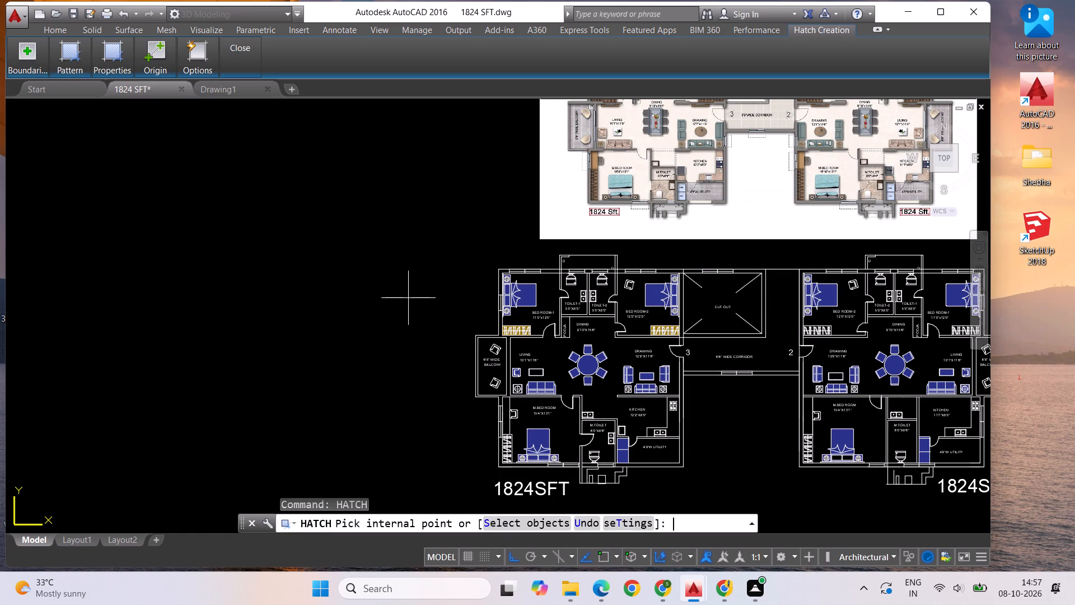
scroll(497, 470, up, 4)
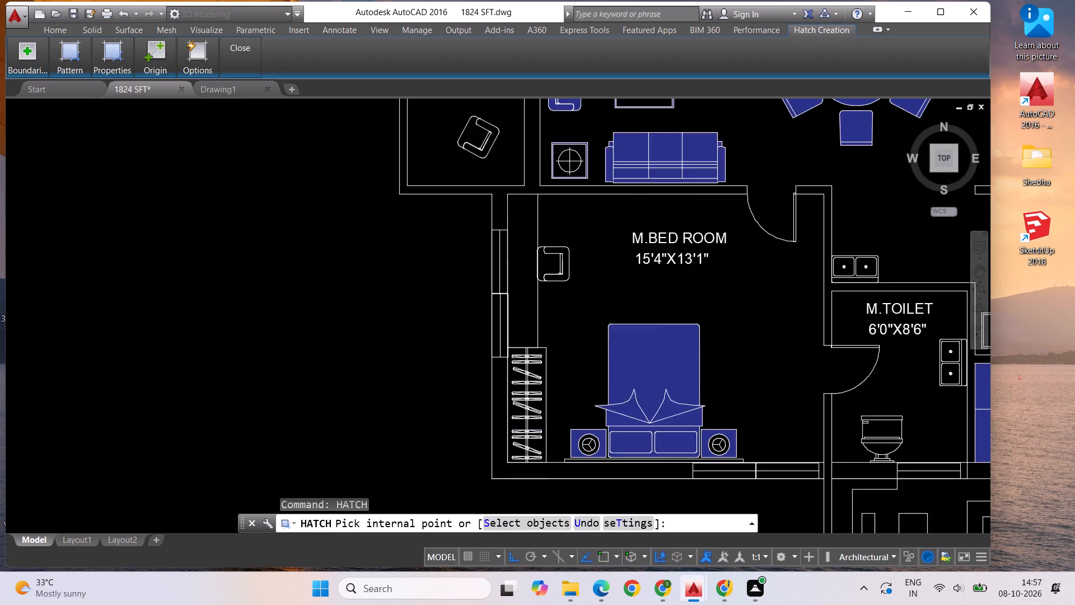
scroll(512, 439, up, 1)
click(523, 403)
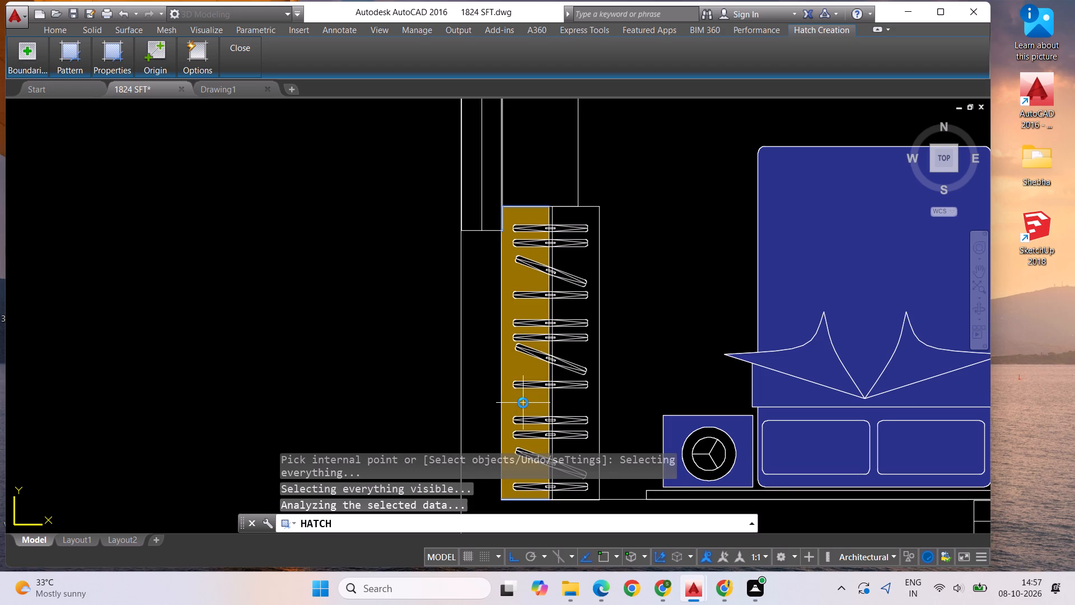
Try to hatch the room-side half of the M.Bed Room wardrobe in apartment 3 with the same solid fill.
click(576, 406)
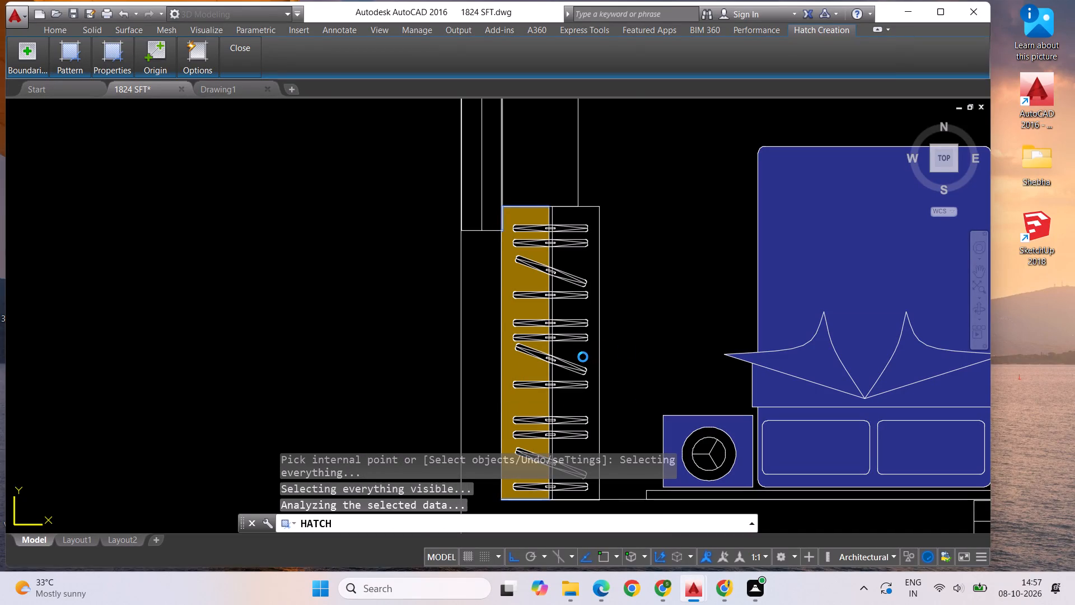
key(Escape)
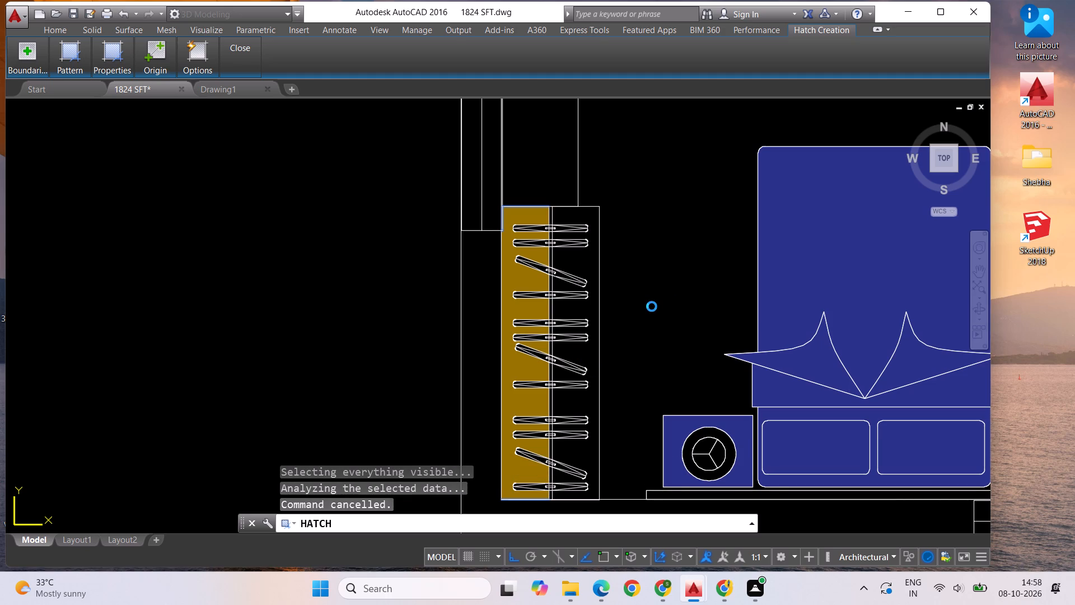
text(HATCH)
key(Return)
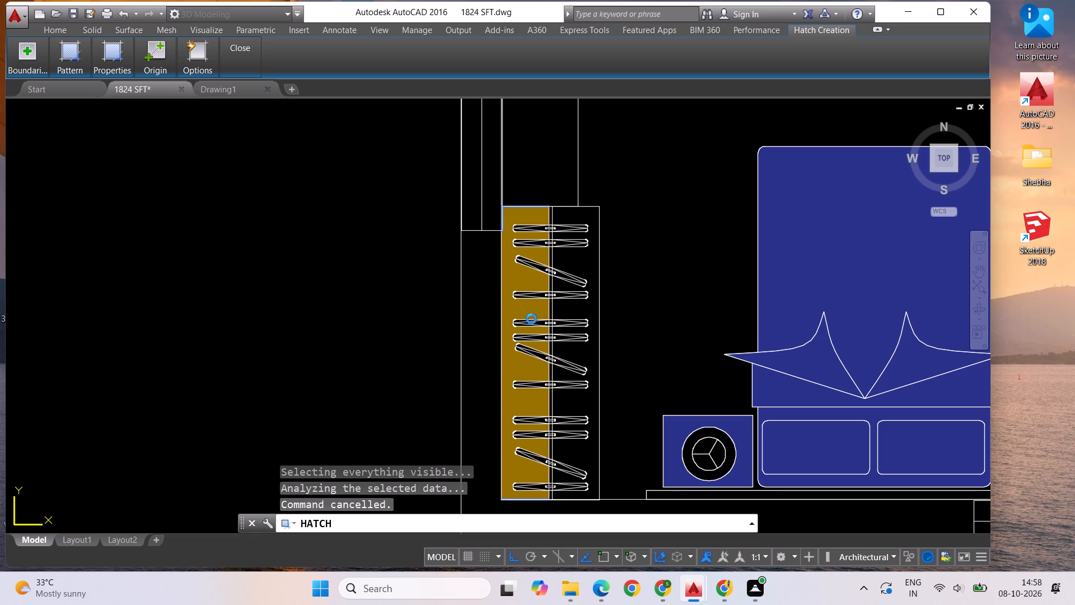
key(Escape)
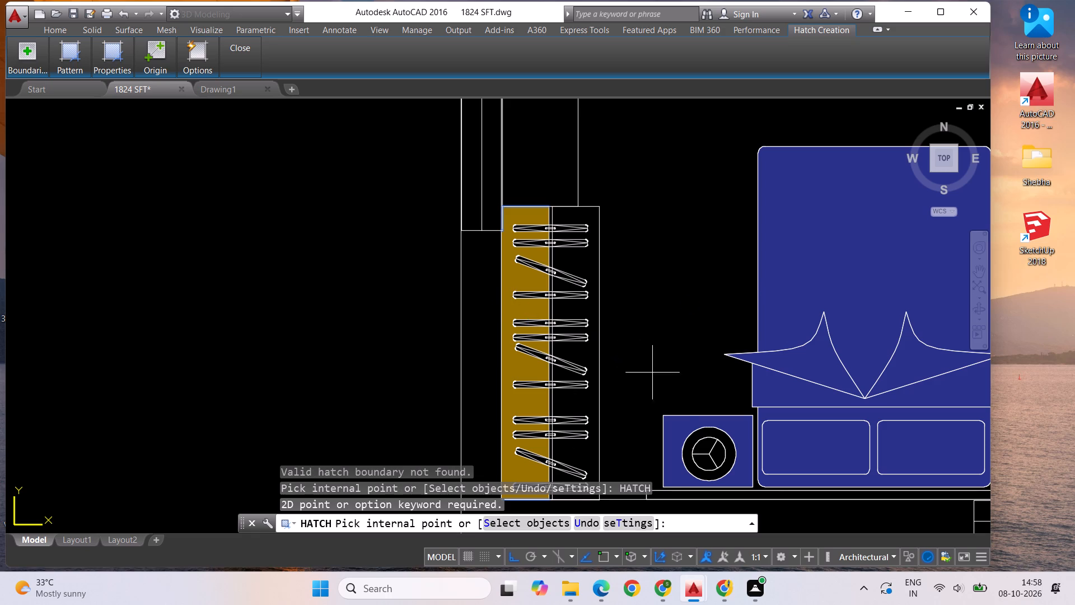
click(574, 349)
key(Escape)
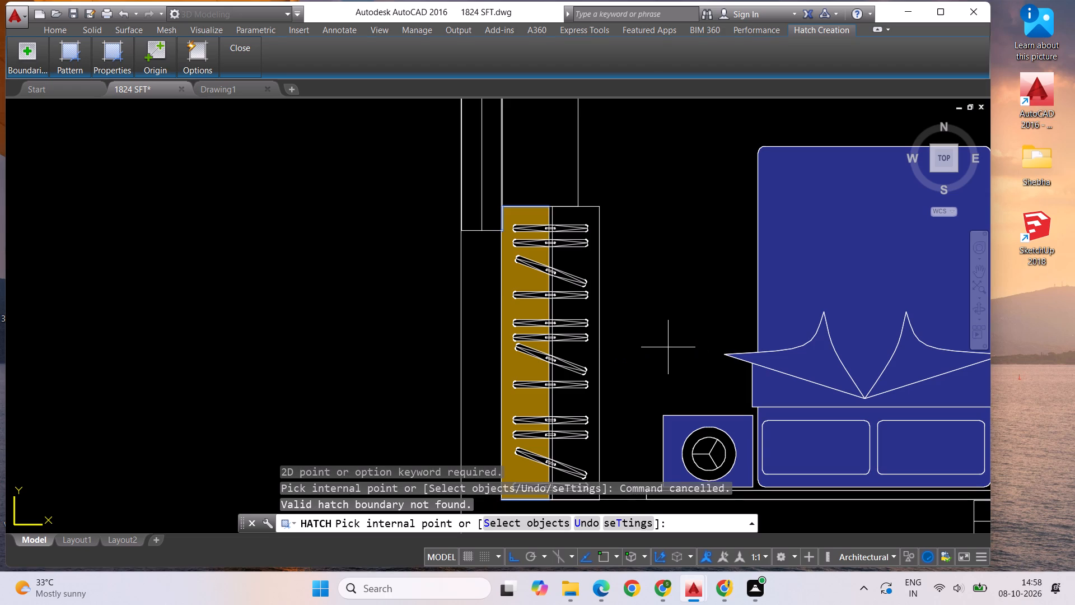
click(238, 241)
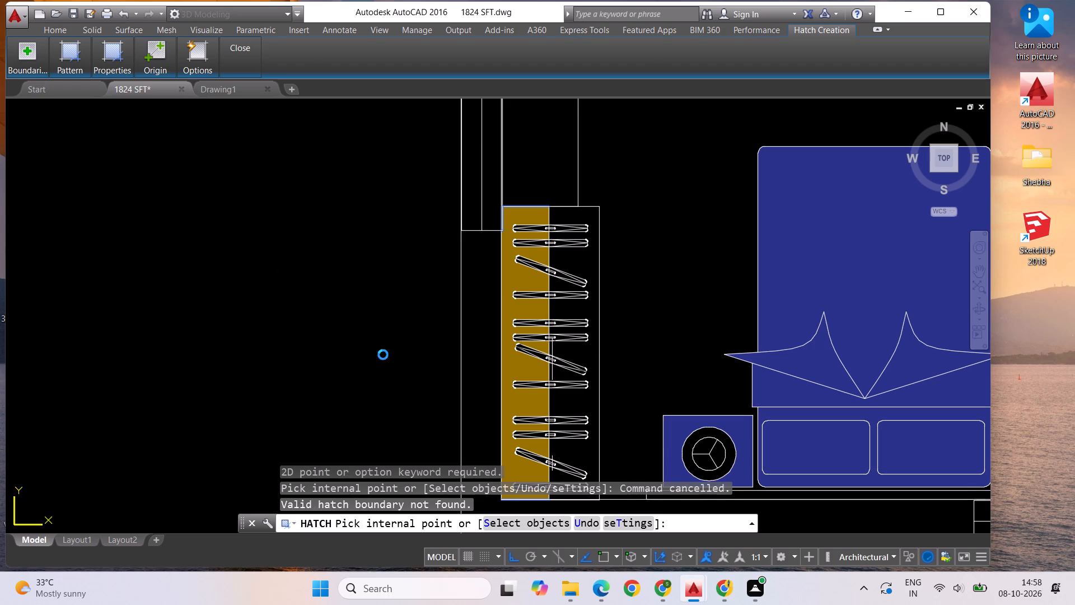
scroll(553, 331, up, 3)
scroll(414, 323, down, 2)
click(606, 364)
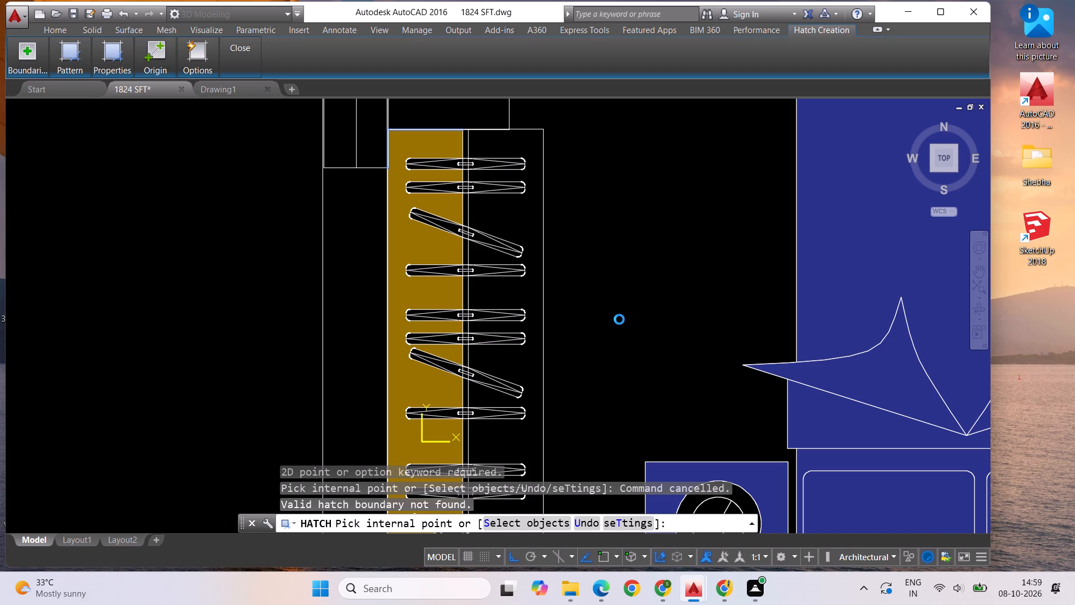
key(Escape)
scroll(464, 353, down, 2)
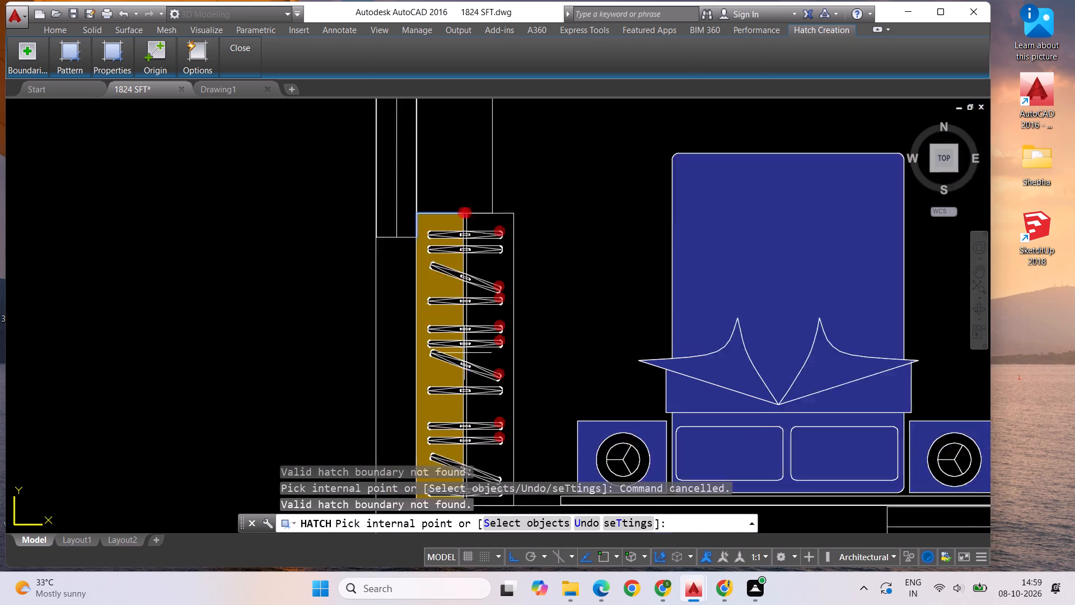
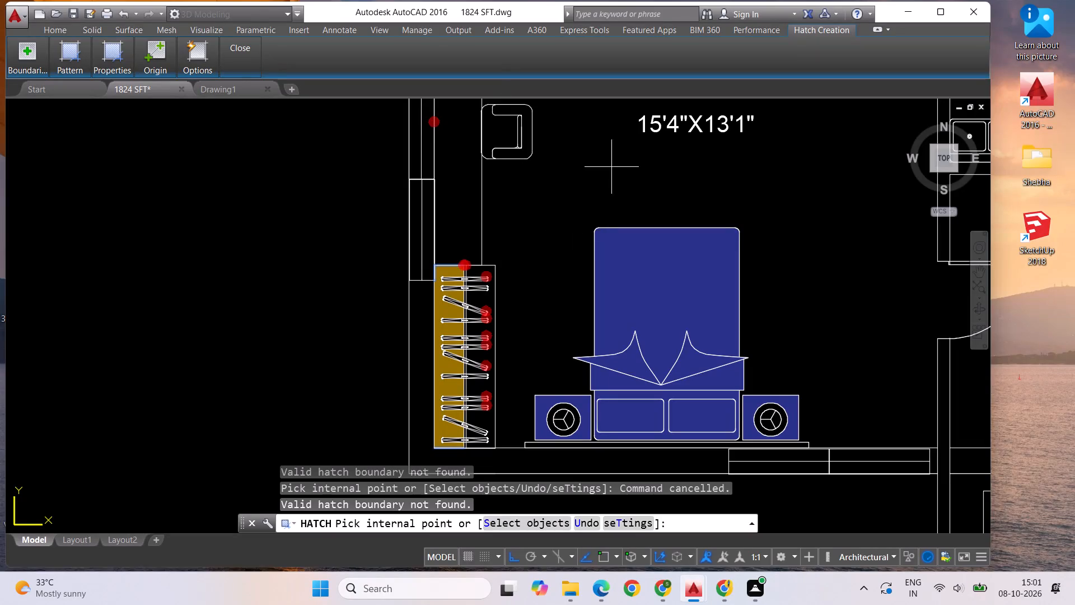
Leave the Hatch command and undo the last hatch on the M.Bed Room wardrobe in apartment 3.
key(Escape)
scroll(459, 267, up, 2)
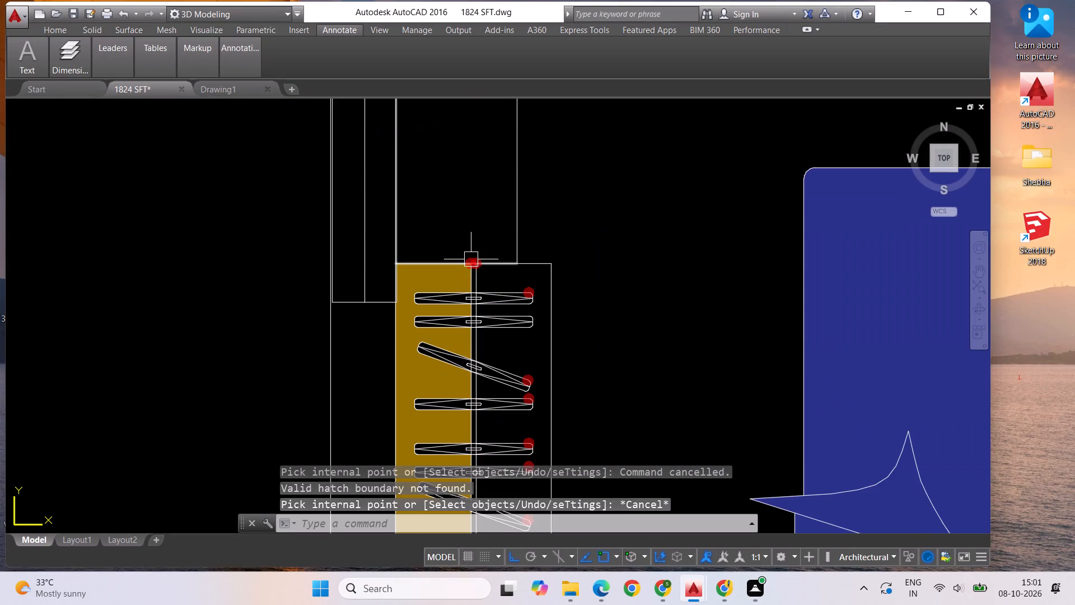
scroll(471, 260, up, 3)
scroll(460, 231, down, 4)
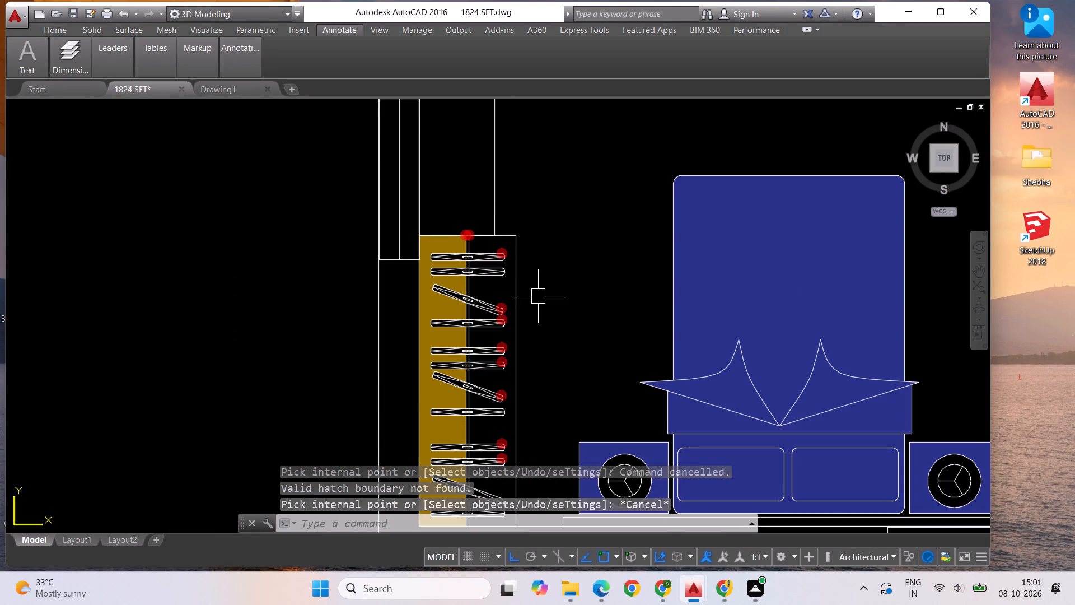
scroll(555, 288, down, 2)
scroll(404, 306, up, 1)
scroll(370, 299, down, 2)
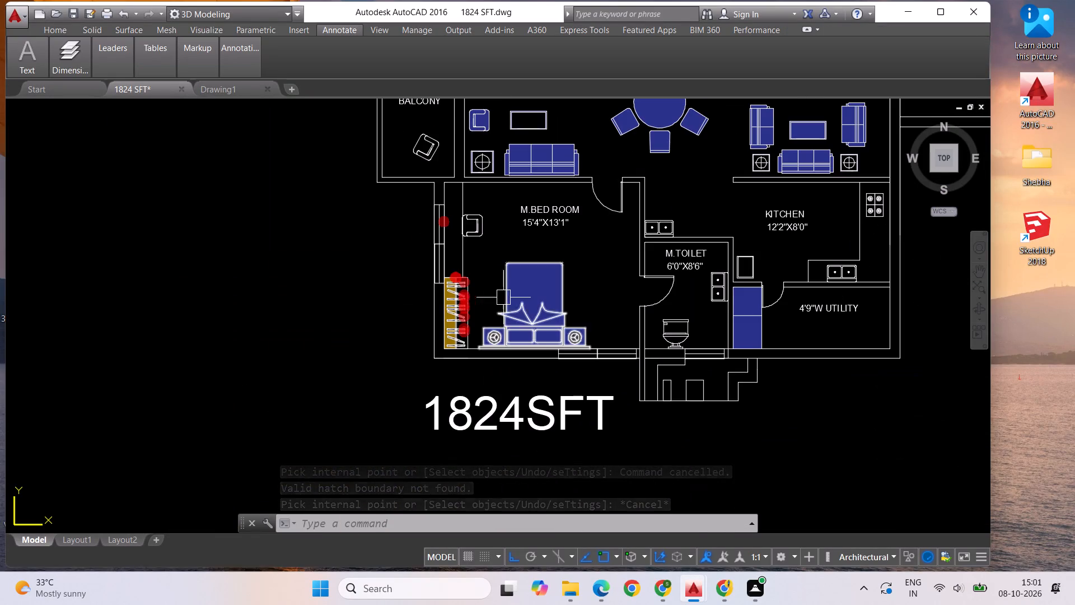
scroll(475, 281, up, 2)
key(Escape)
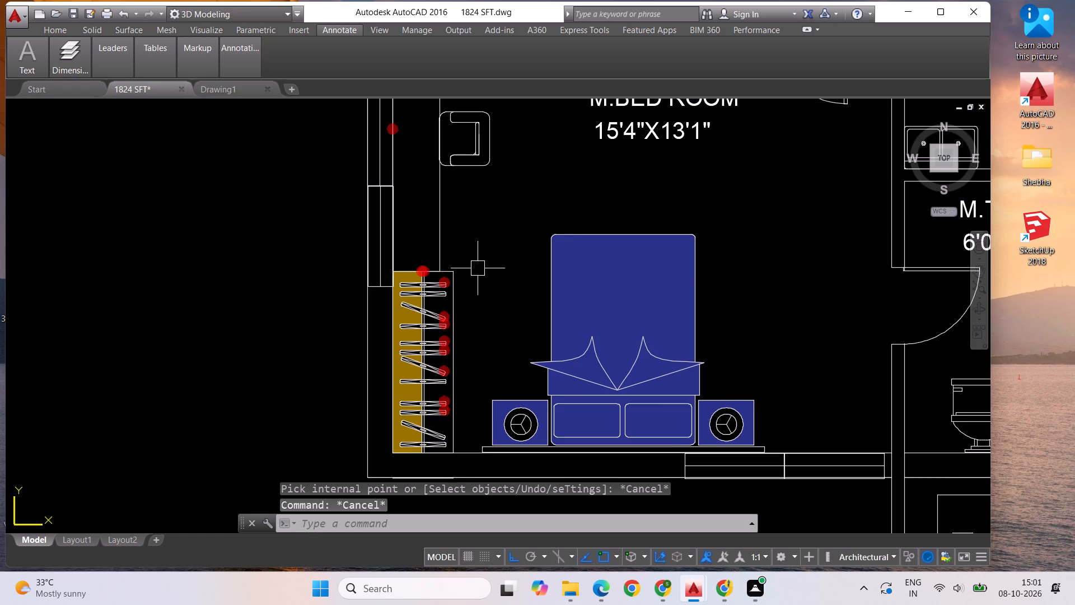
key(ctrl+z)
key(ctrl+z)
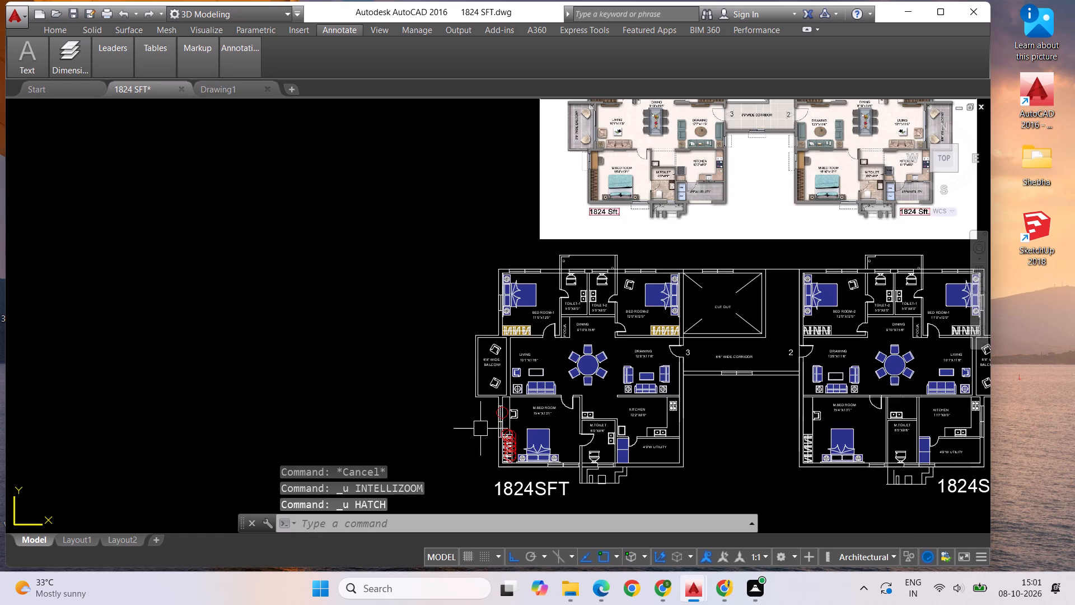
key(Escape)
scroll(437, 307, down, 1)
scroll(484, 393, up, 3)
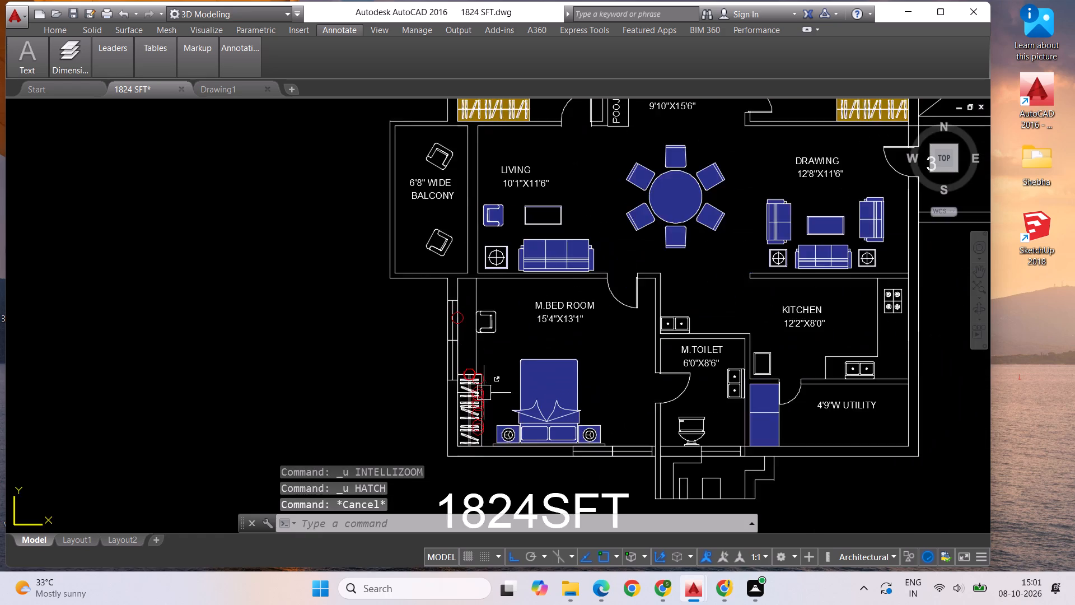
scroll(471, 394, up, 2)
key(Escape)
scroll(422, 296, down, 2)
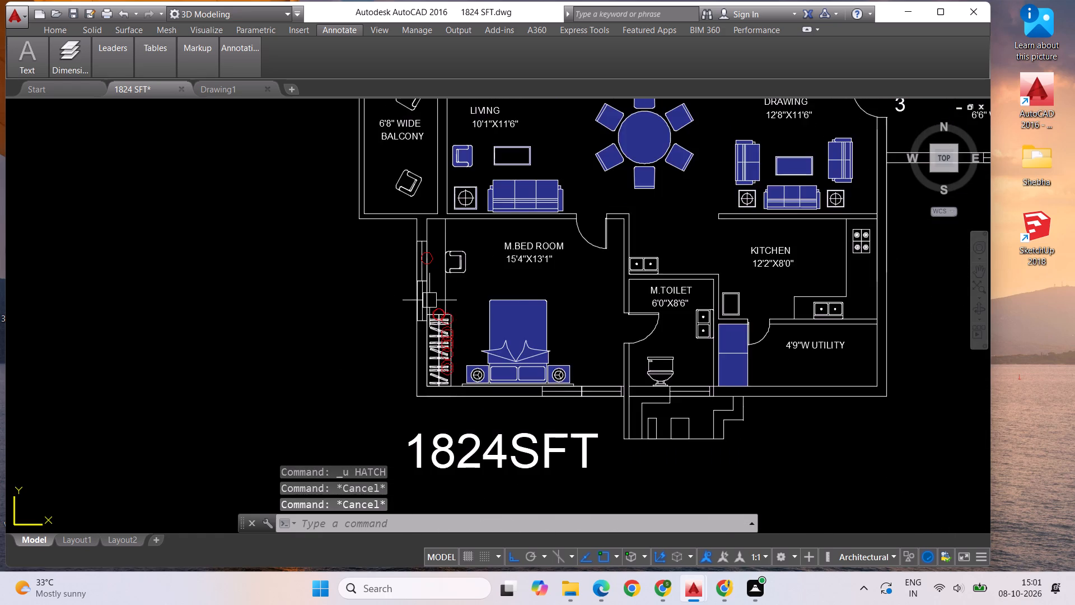
Hatch both halves of the M.Bed Room wardrobe in apartment 3 with a solid fill in index colour 44.
scroll(440, 351, up, 2)
text(HATCH)
key(Return)
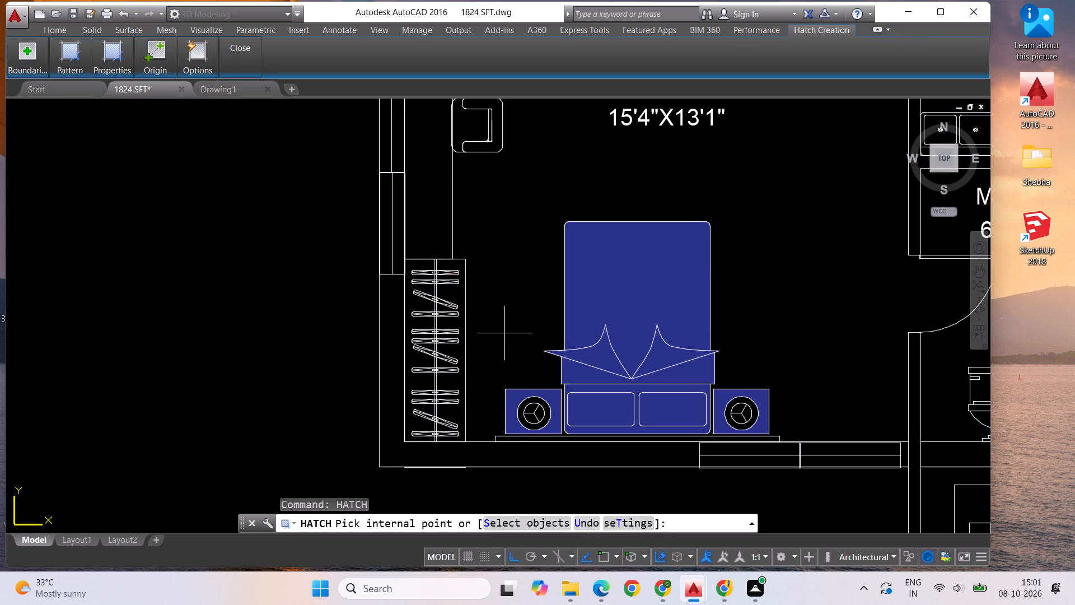
click(119, 69)
click(177, 100)
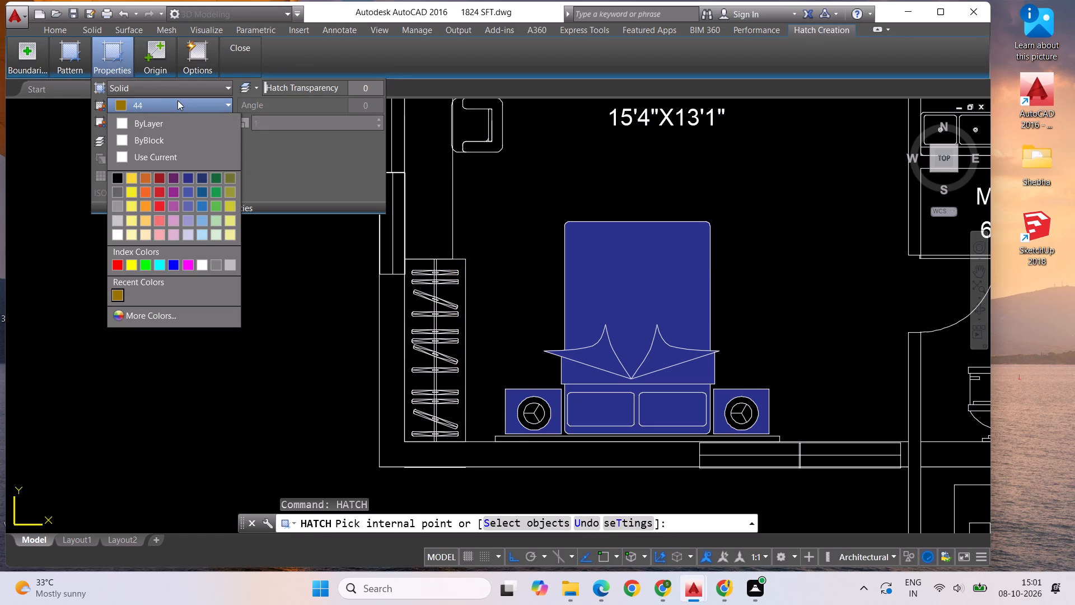
click(119, 294)
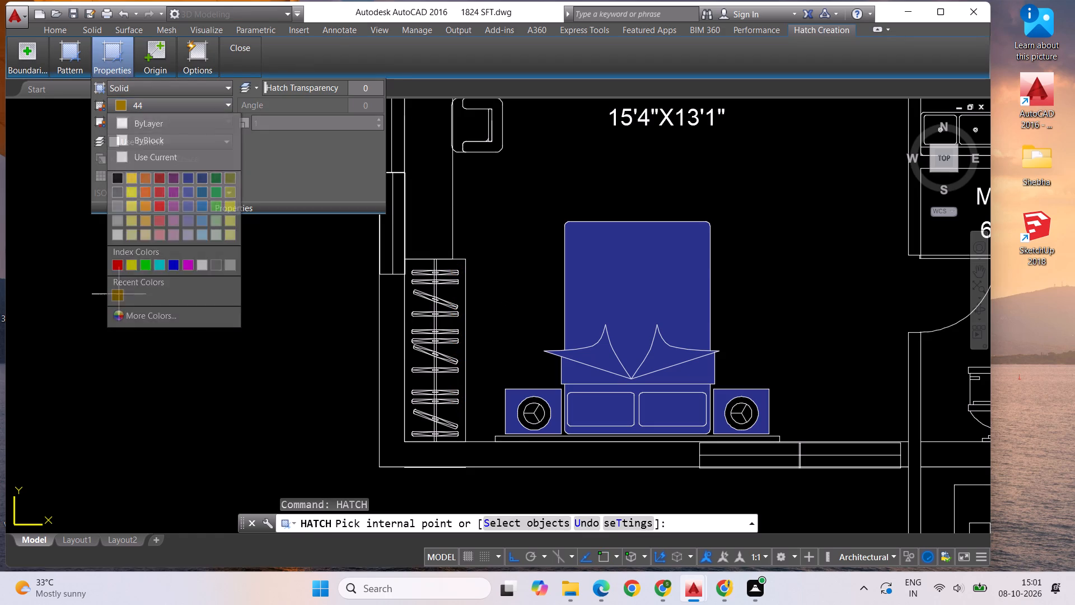
click(453, 296)
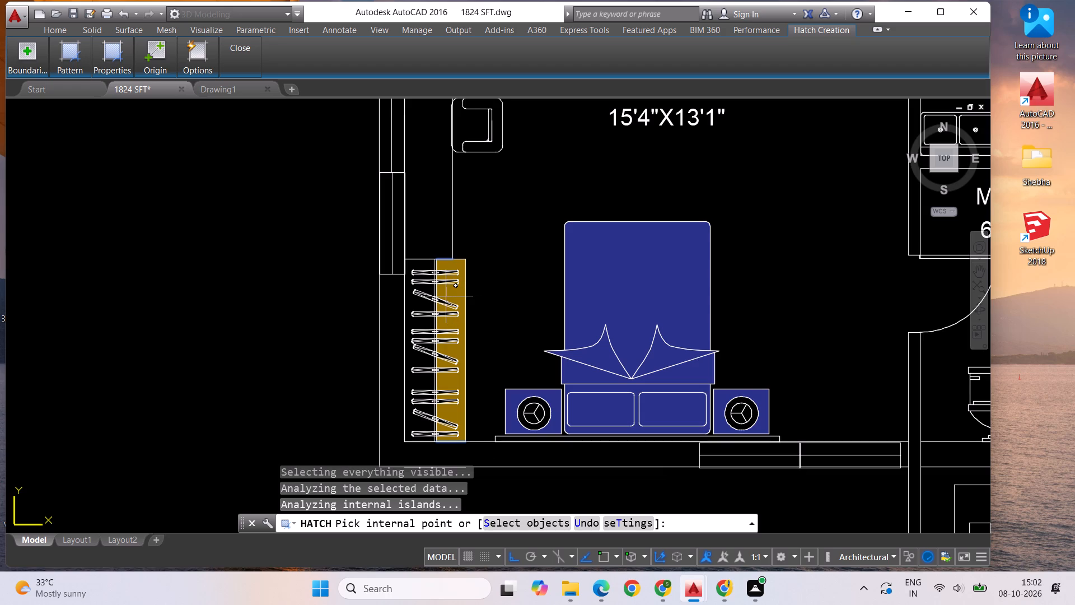
click(415, 301)
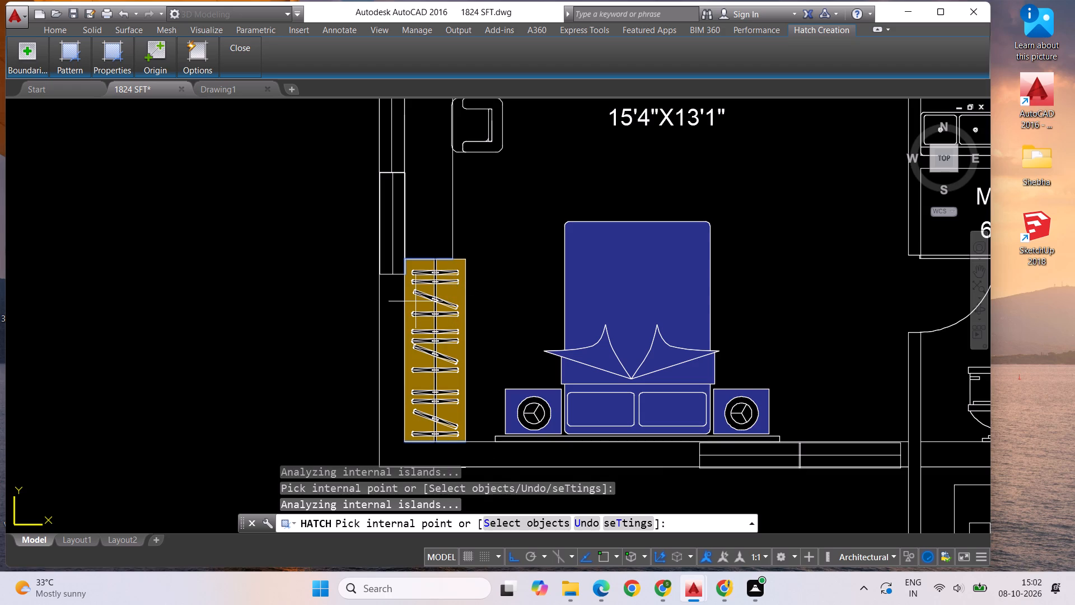
key(Escape)
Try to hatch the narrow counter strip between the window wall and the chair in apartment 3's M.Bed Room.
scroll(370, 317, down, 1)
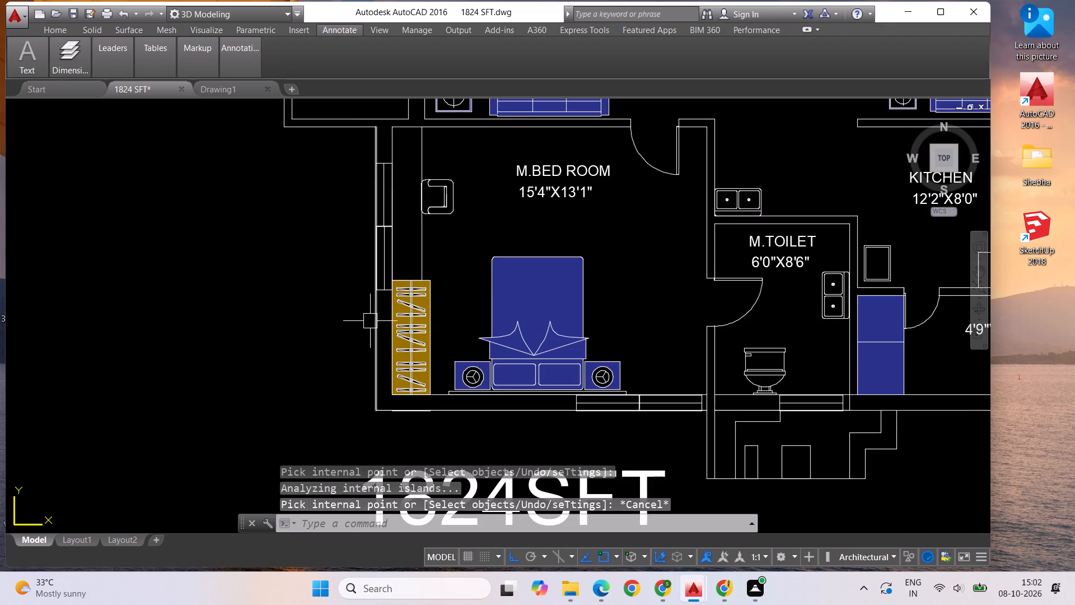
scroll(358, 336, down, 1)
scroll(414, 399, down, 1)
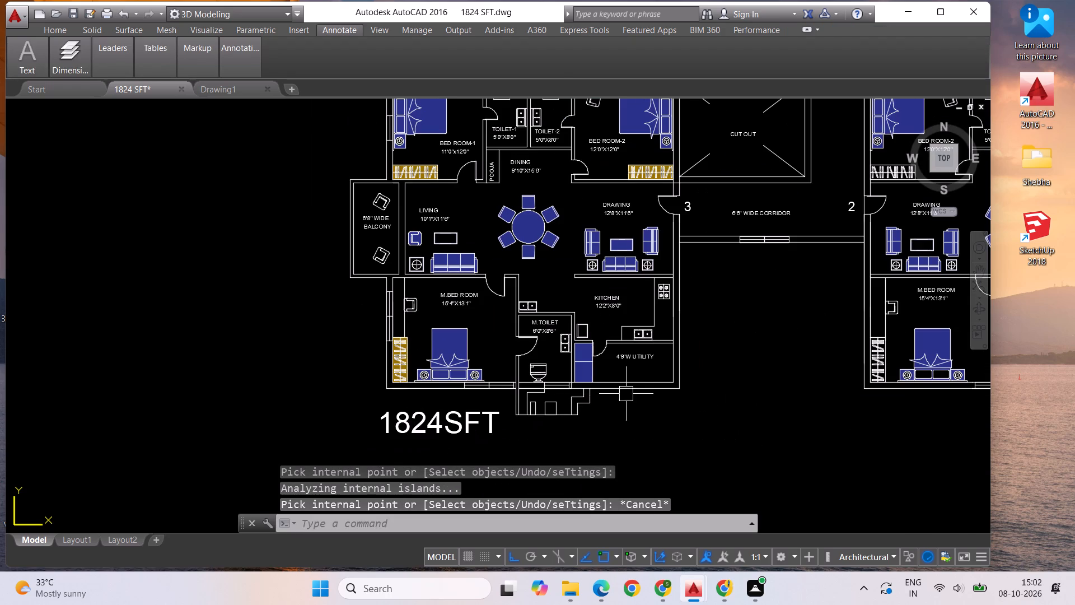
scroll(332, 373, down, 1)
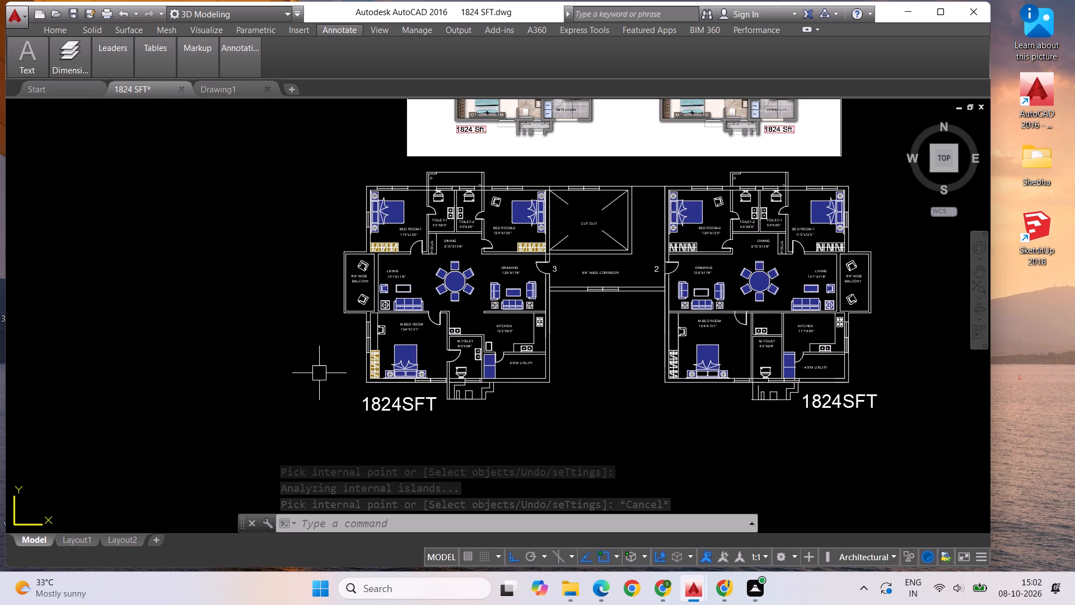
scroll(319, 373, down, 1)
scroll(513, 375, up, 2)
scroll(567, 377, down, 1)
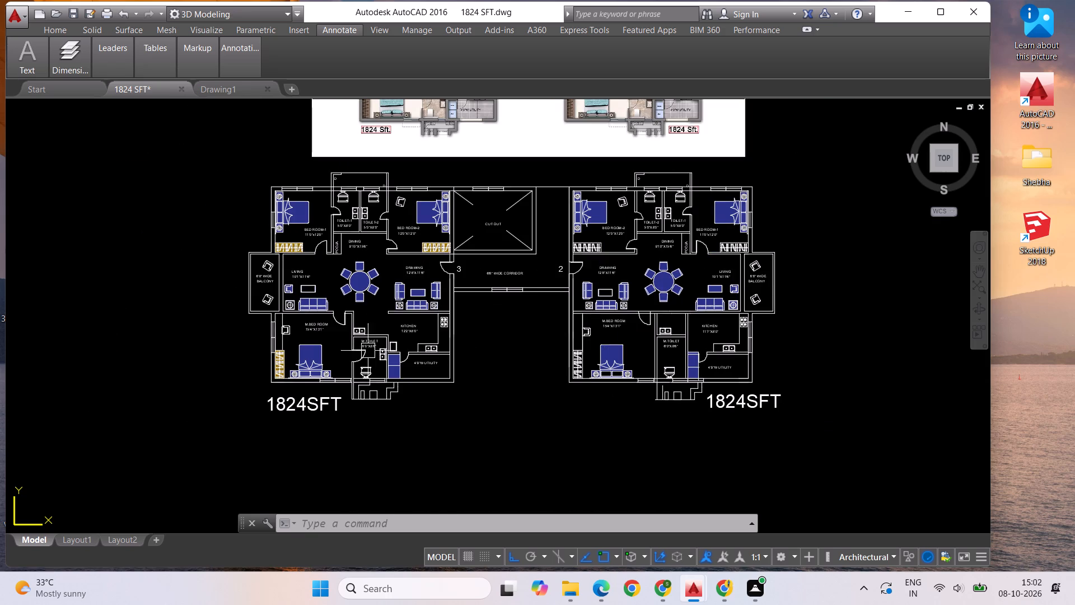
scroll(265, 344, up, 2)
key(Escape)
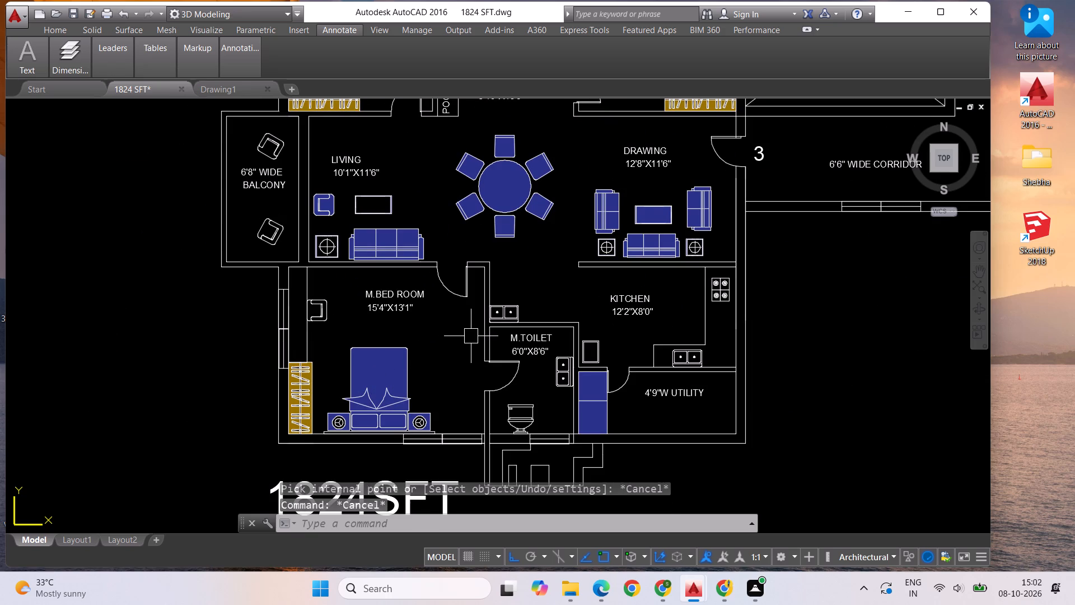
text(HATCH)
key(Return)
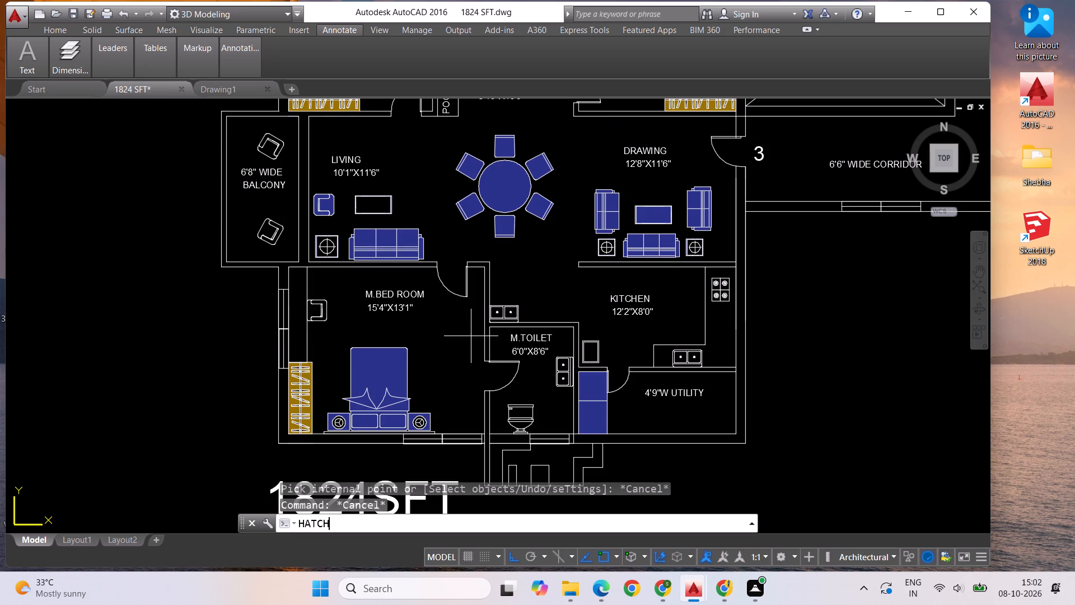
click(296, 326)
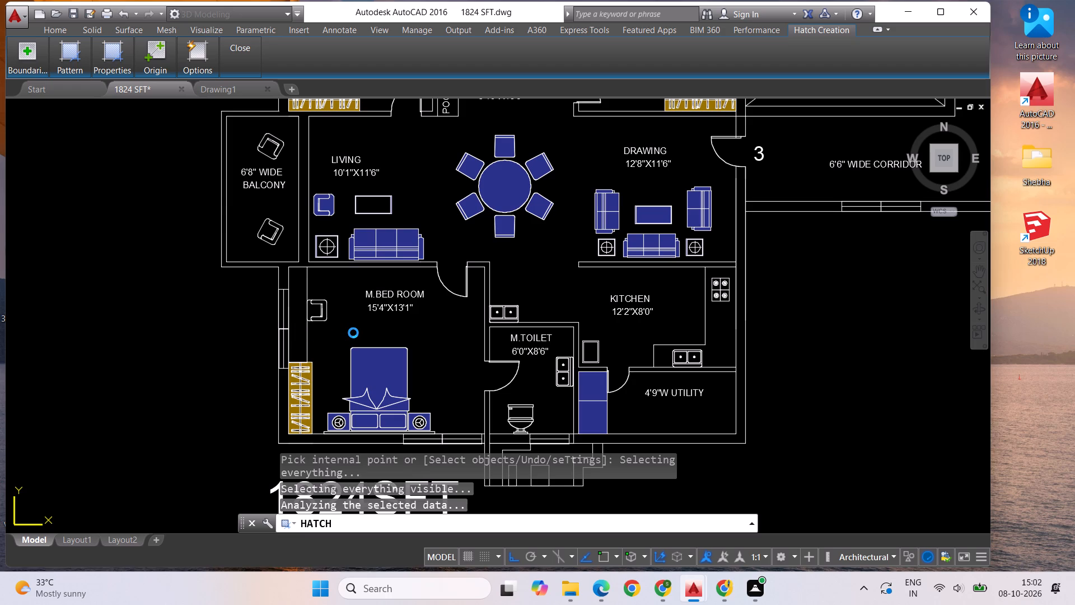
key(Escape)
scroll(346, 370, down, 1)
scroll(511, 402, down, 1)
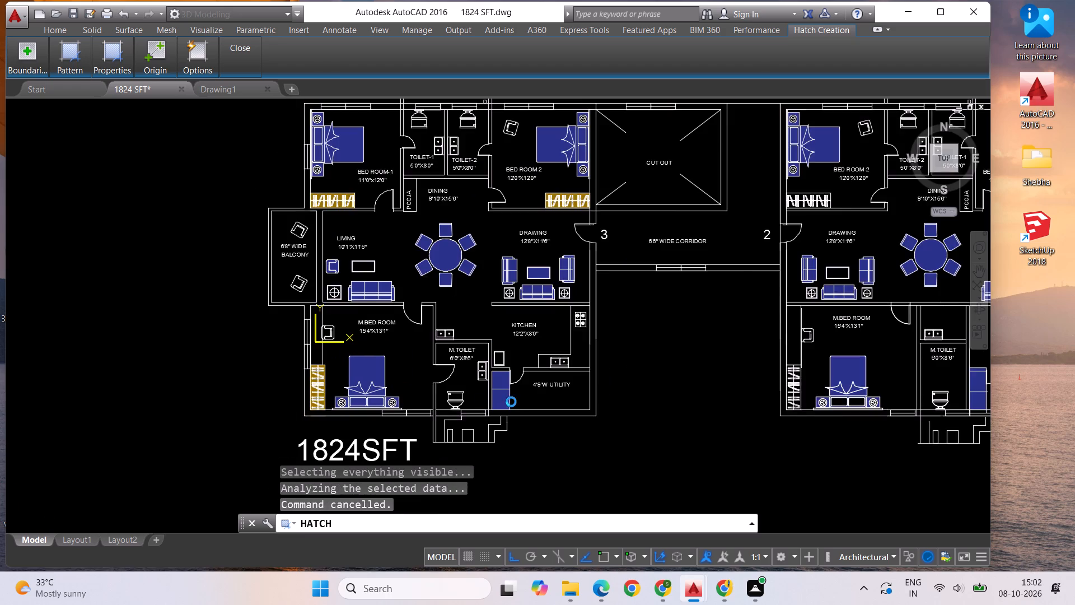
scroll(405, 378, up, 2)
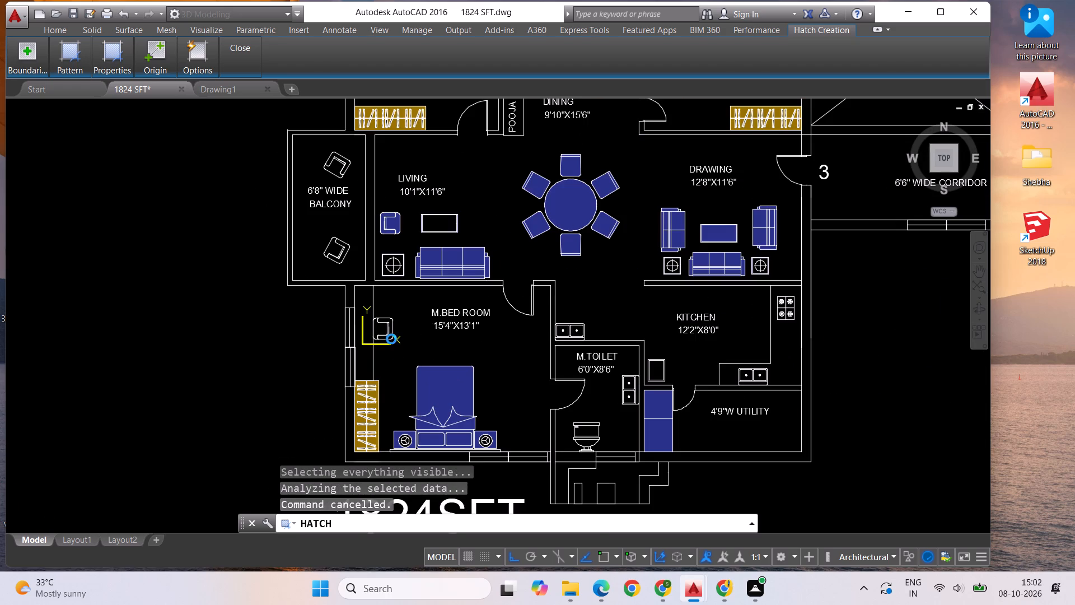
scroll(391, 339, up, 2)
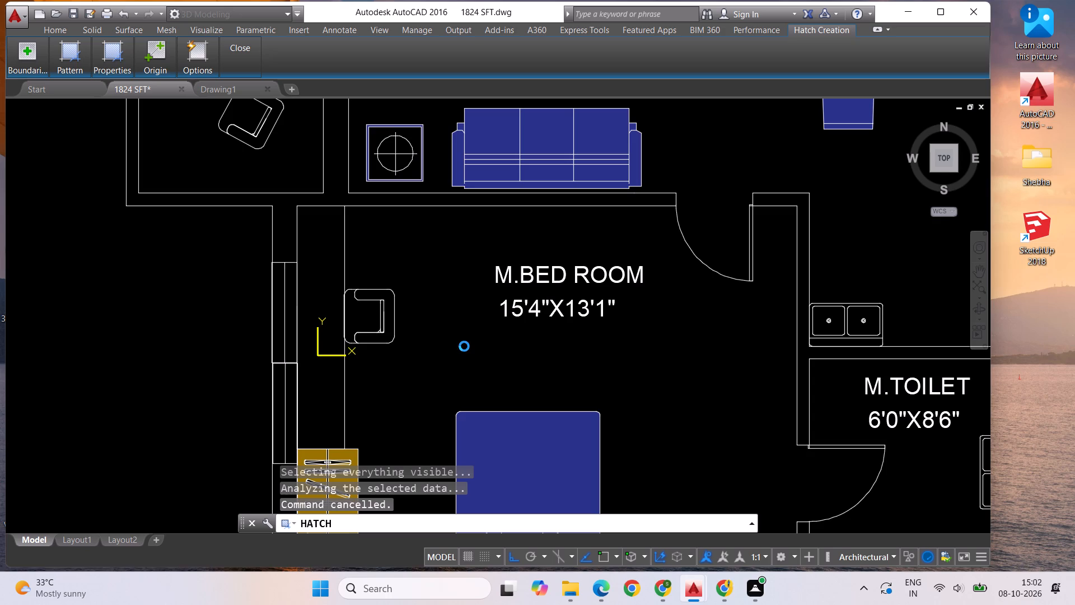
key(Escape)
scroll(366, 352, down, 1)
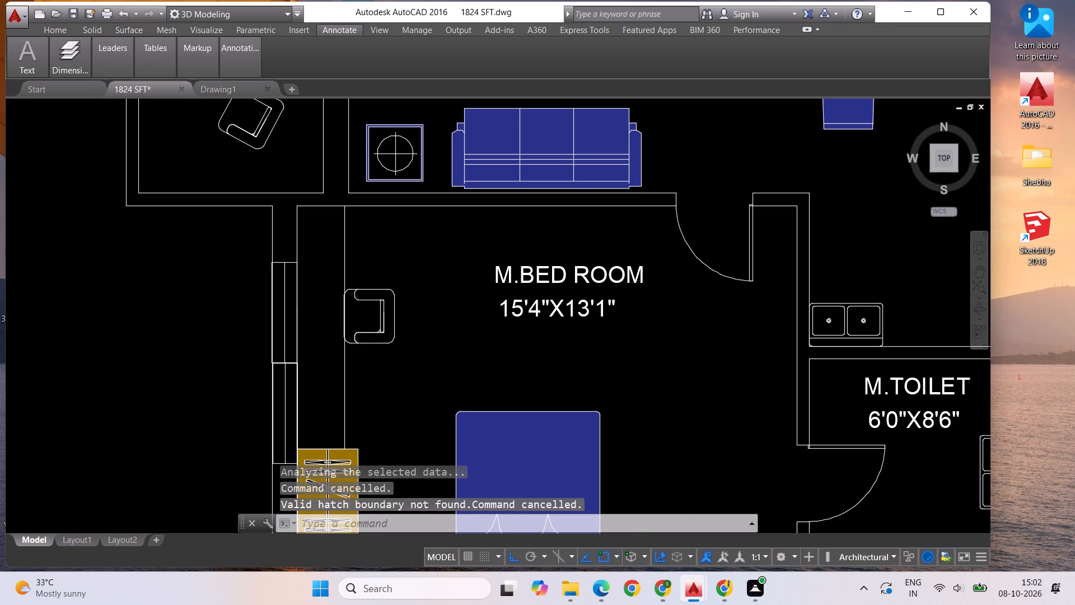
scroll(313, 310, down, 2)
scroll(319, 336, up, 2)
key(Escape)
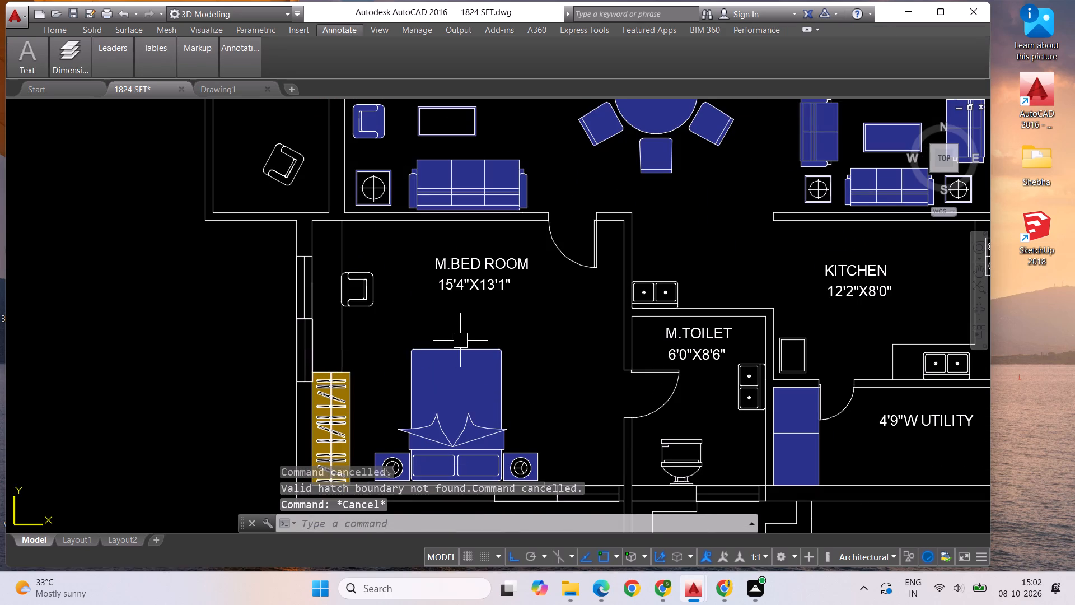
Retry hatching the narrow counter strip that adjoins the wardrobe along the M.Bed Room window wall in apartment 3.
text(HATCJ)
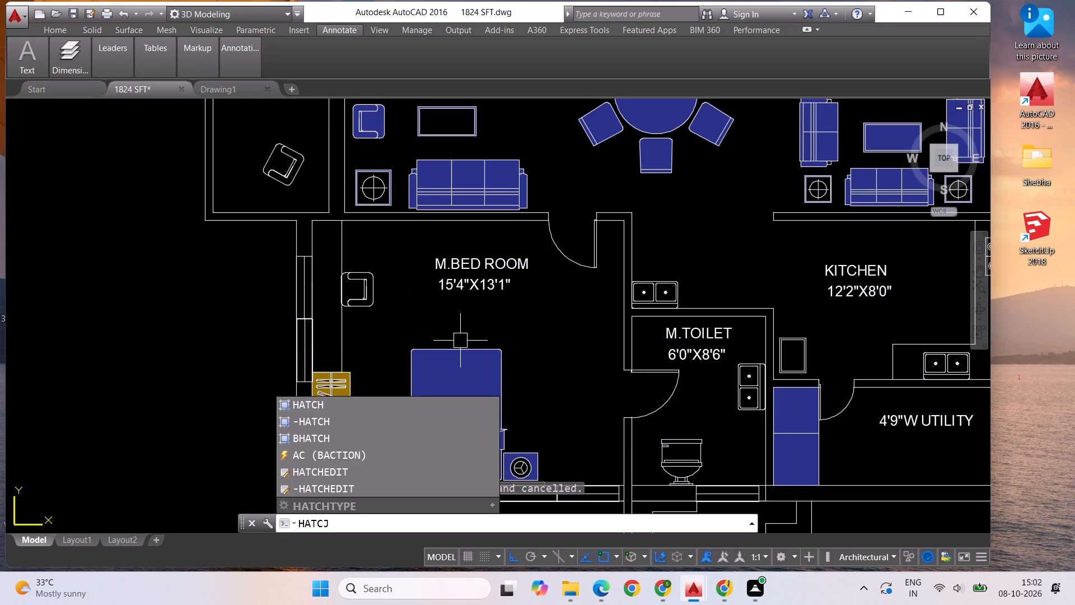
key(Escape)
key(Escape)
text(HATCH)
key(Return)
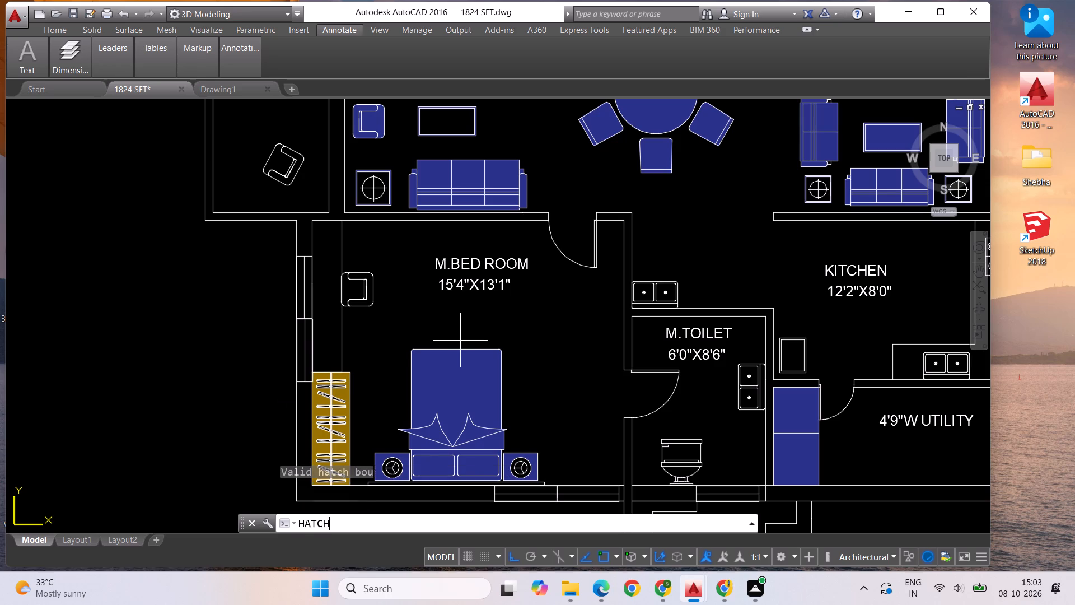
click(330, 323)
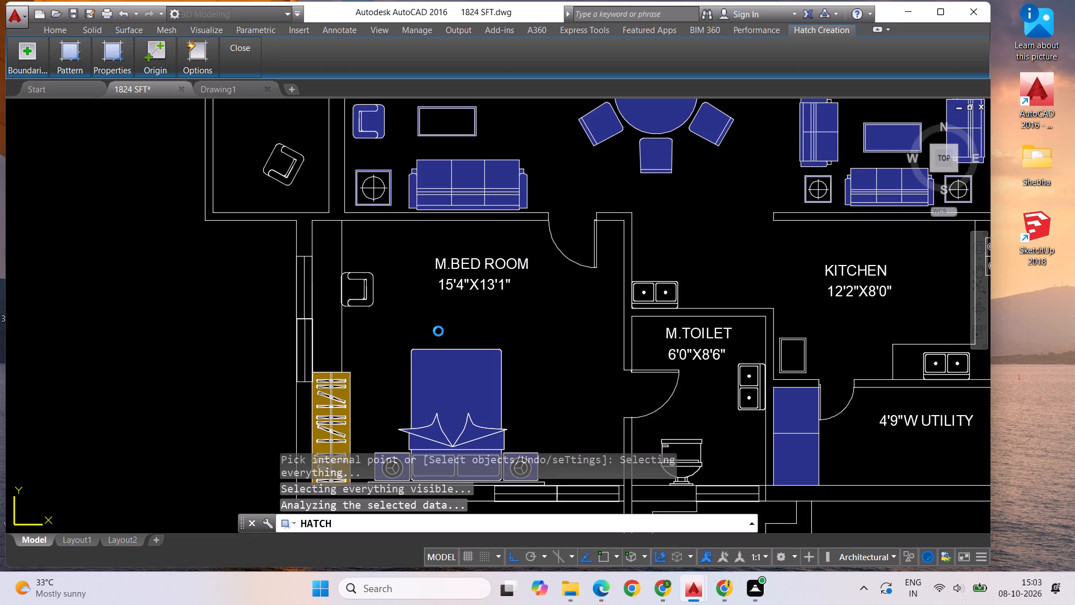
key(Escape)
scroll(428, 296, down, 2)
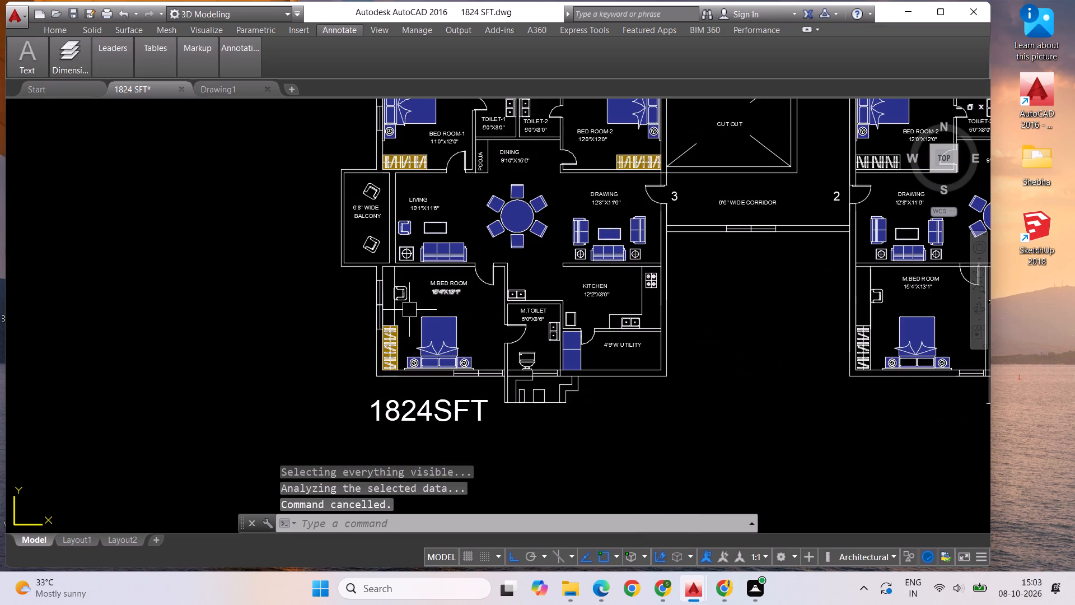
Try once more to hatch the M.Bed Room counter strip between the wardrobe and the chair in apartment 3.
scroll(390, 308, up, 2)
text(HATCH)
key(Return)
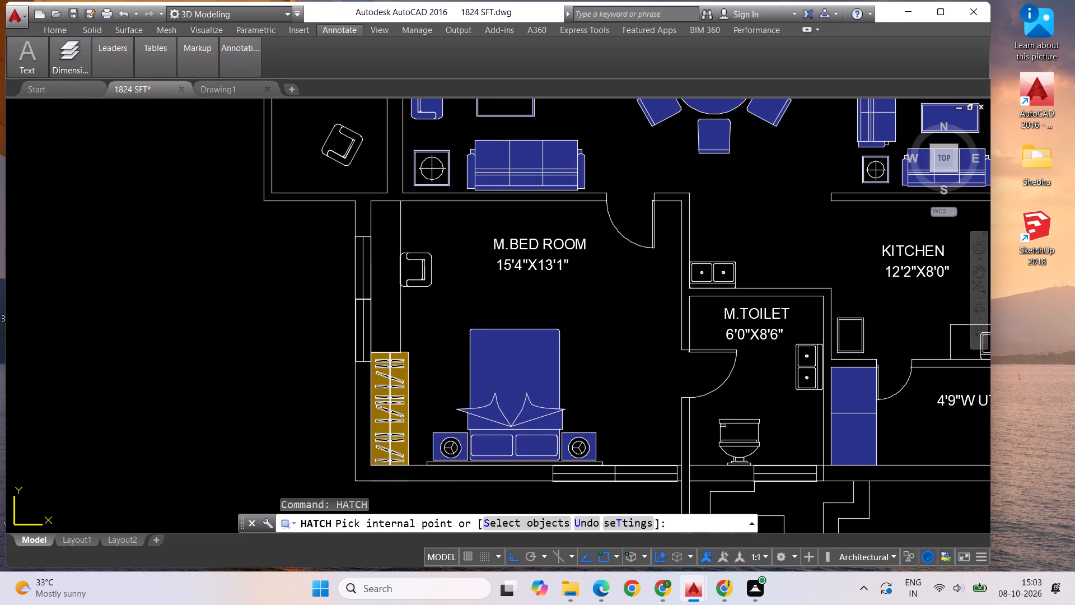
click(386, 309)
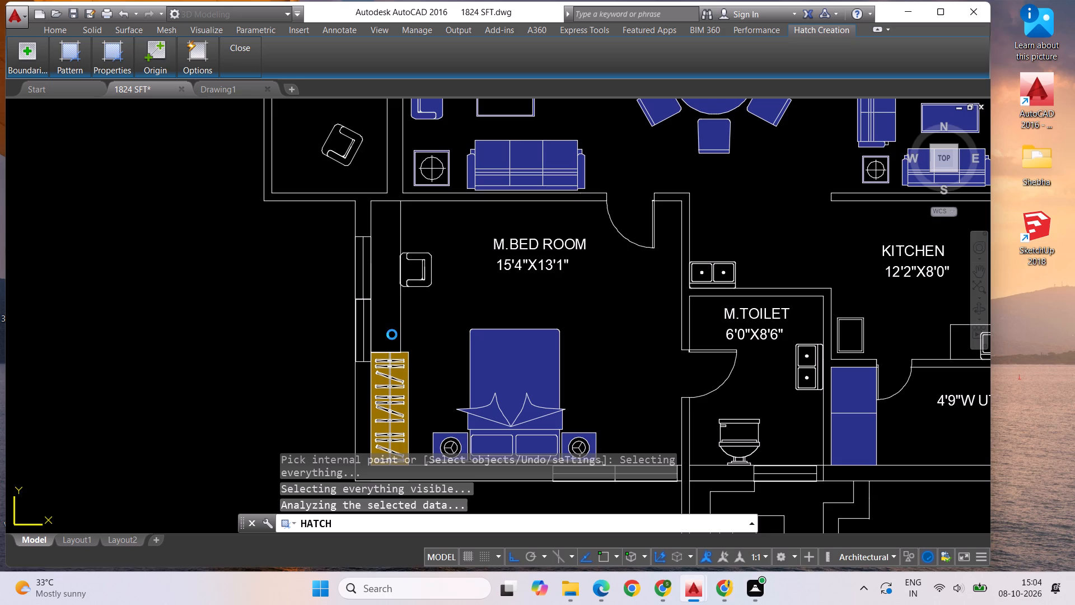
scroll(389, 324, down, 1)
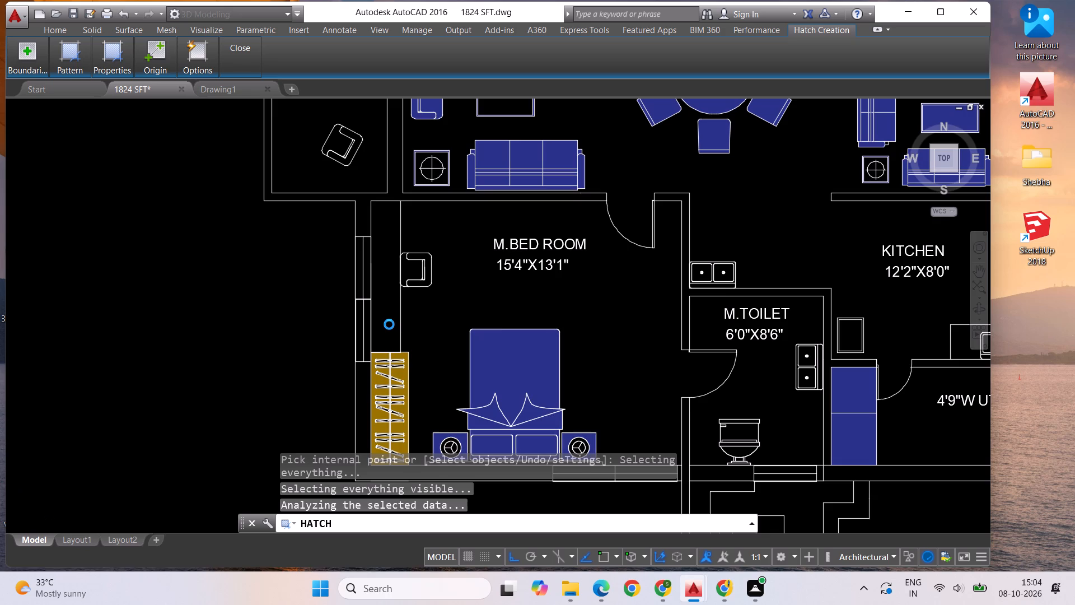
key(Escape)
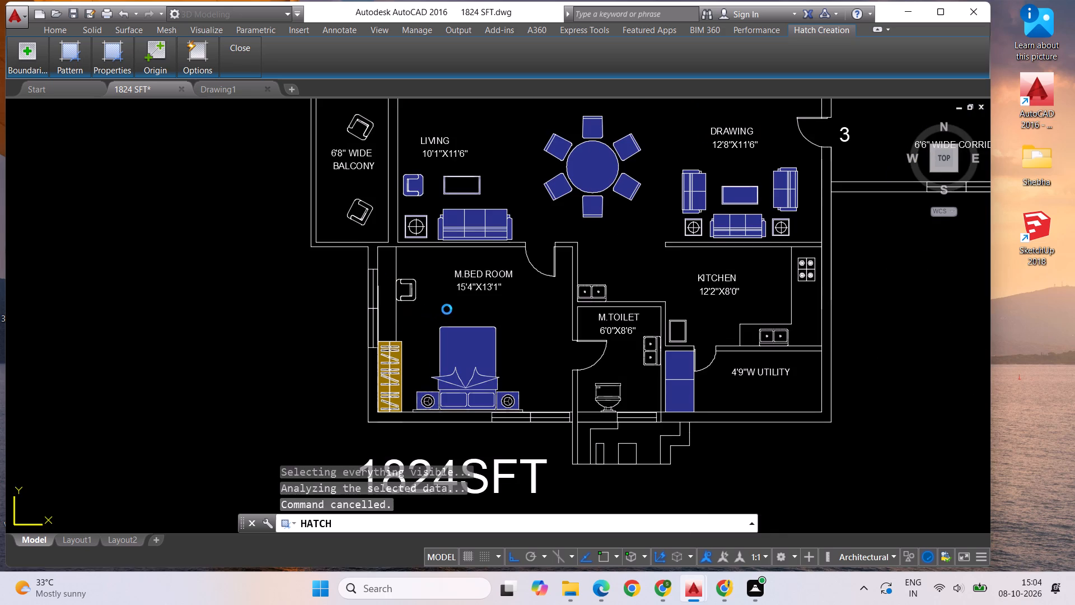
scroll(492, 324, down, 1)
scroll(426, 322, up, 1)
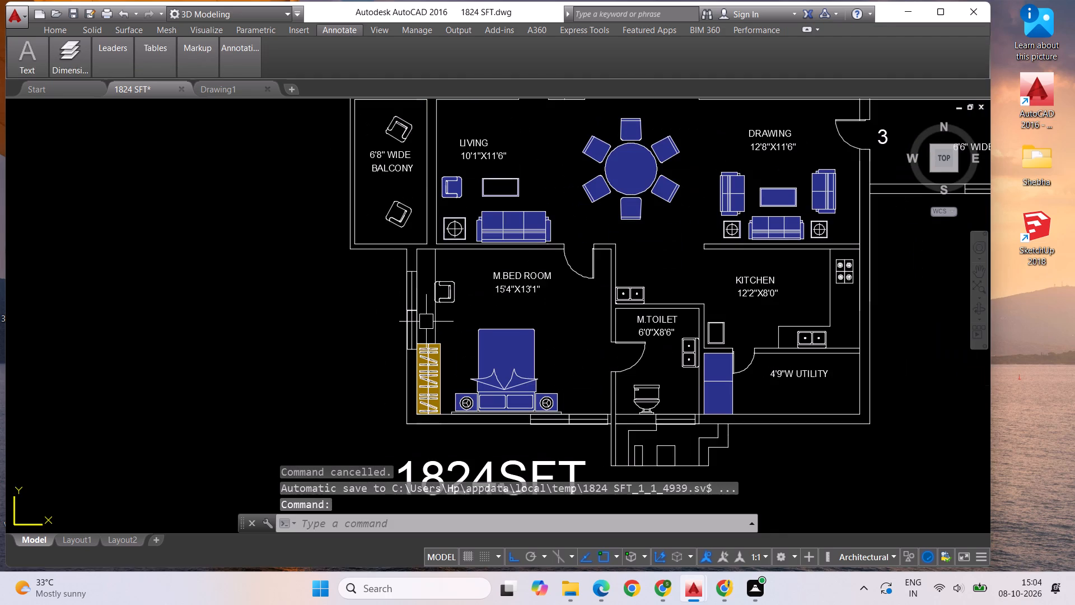
Save the 1824 SFT drawing.
key(ctrl+s)
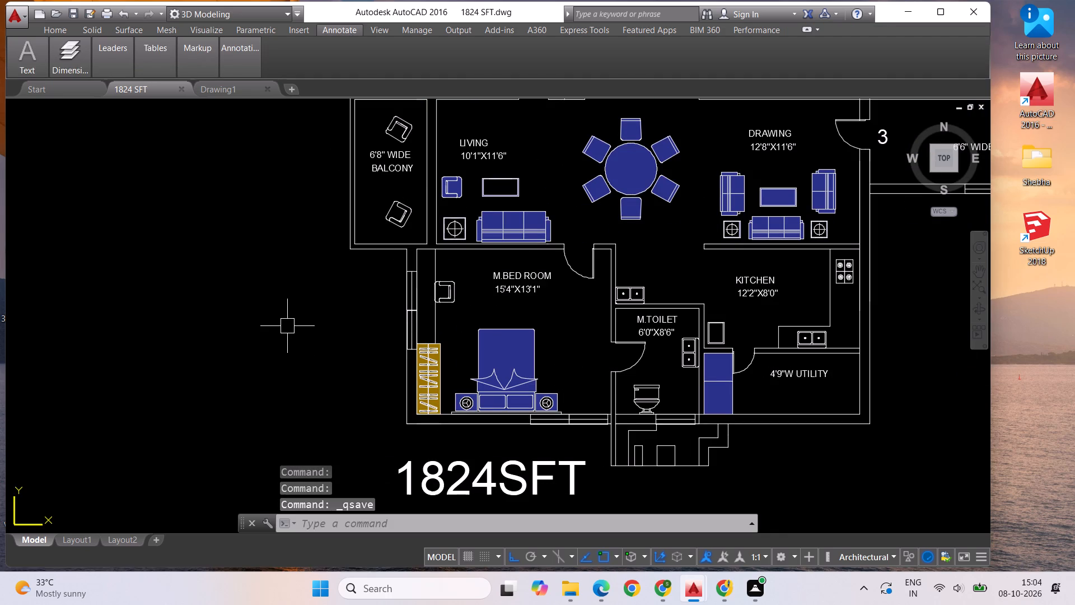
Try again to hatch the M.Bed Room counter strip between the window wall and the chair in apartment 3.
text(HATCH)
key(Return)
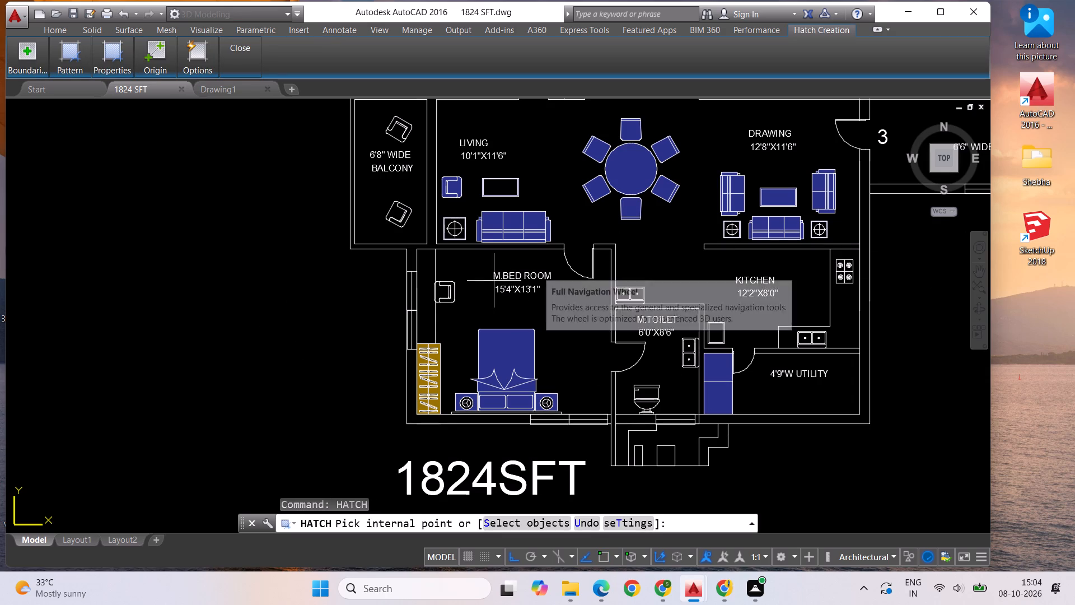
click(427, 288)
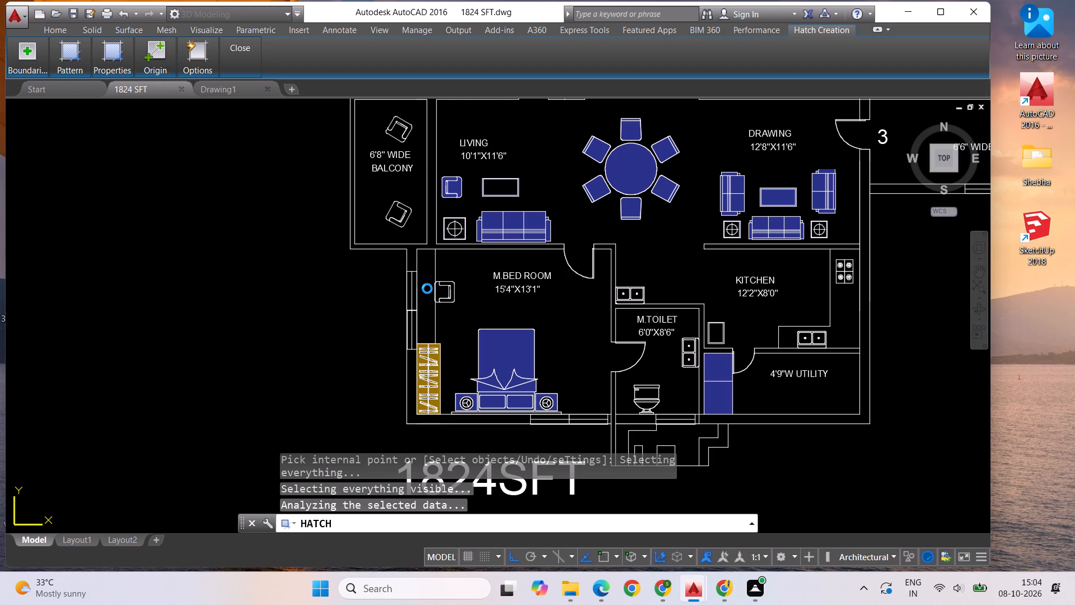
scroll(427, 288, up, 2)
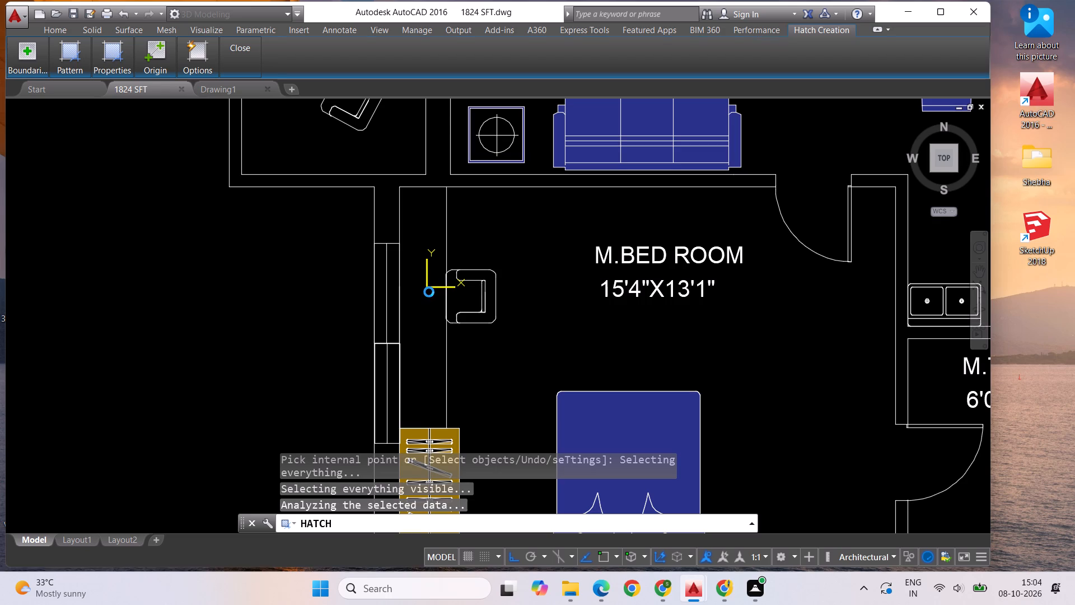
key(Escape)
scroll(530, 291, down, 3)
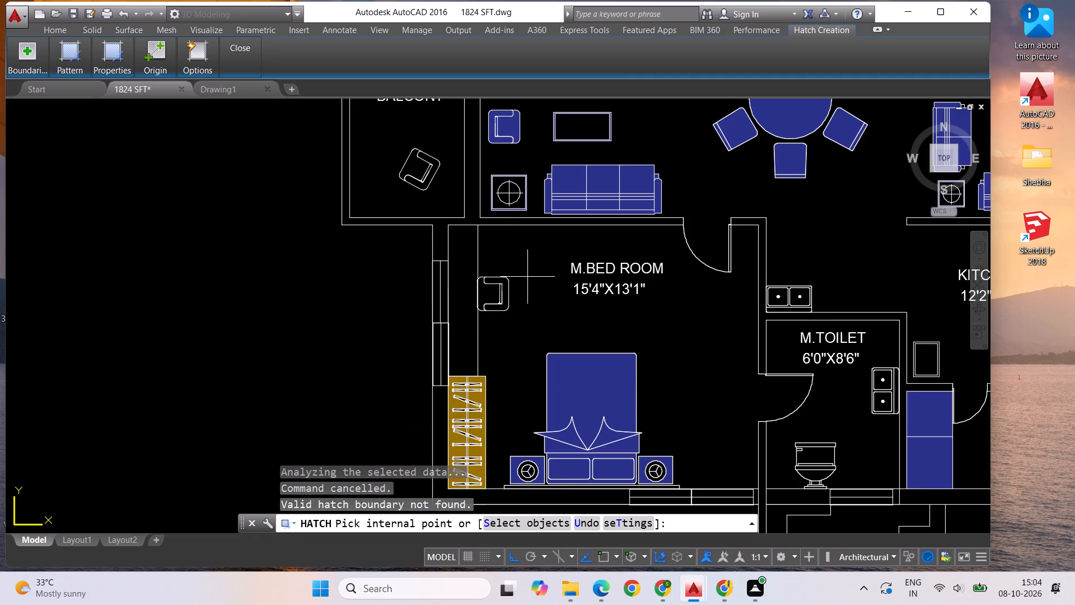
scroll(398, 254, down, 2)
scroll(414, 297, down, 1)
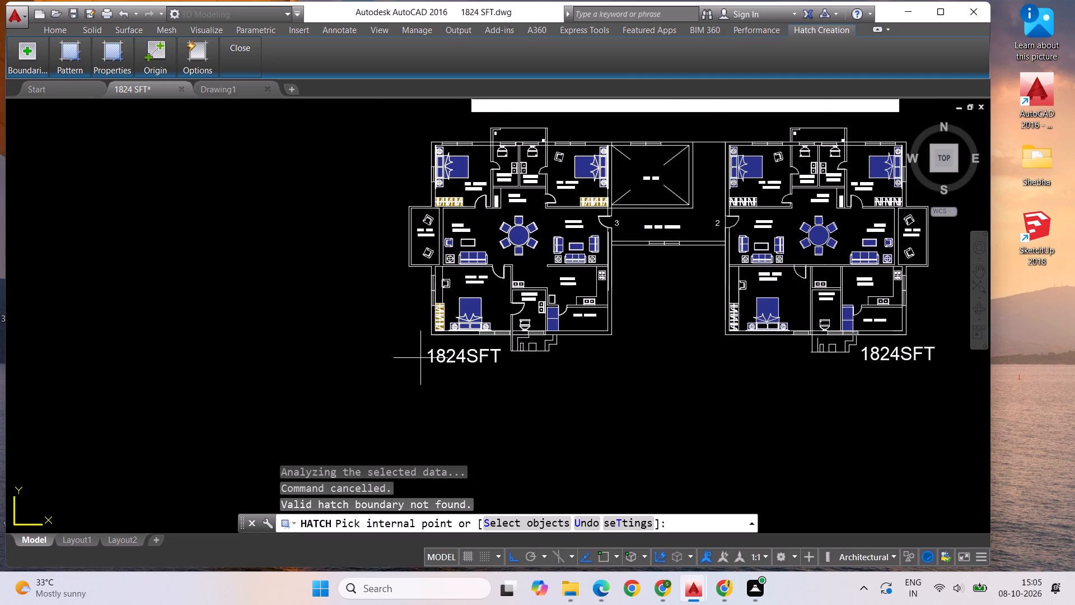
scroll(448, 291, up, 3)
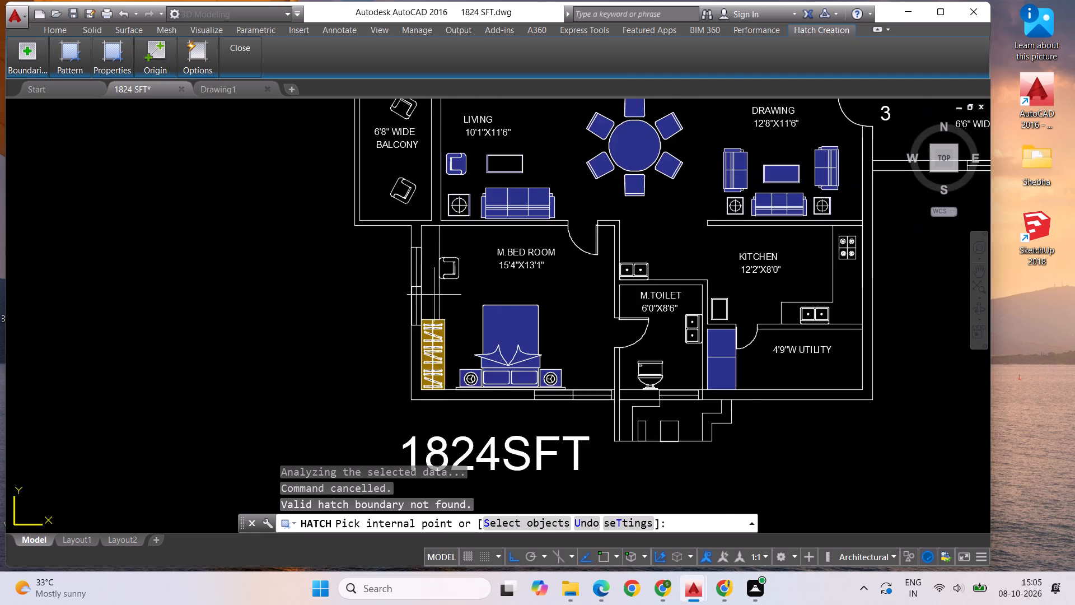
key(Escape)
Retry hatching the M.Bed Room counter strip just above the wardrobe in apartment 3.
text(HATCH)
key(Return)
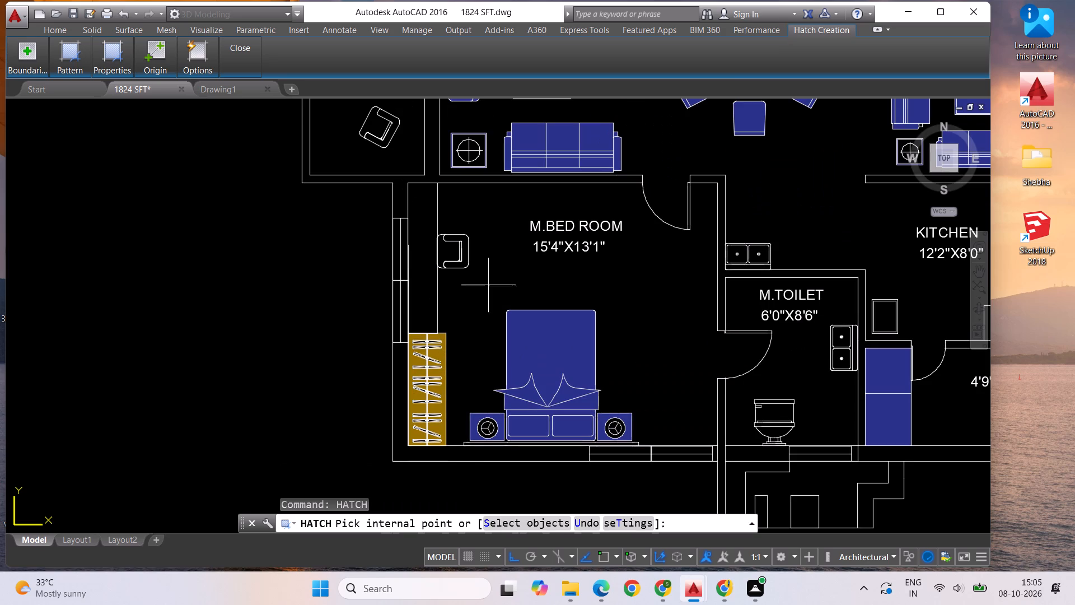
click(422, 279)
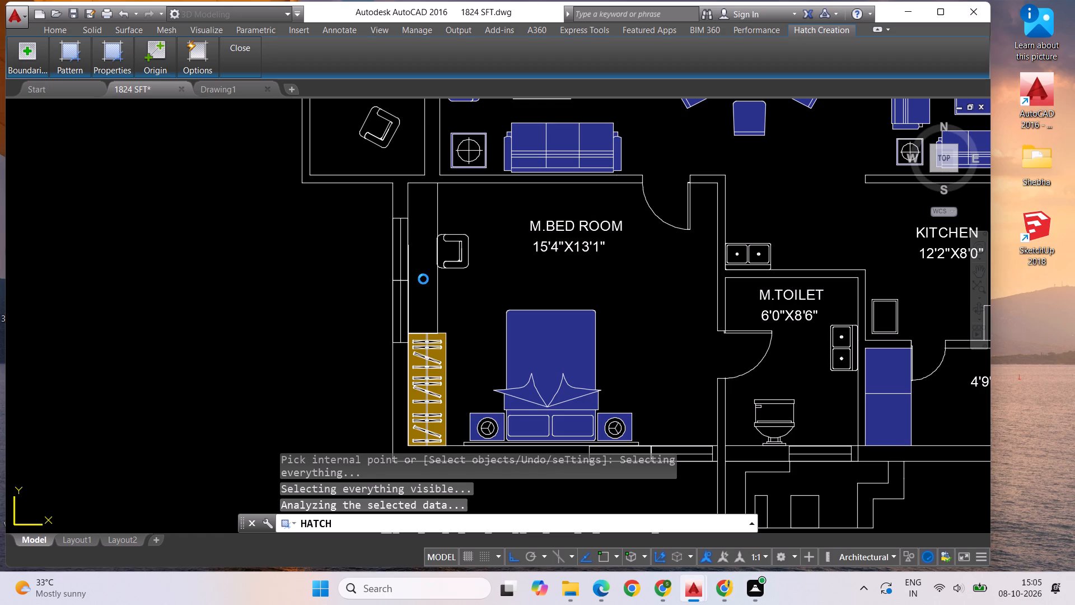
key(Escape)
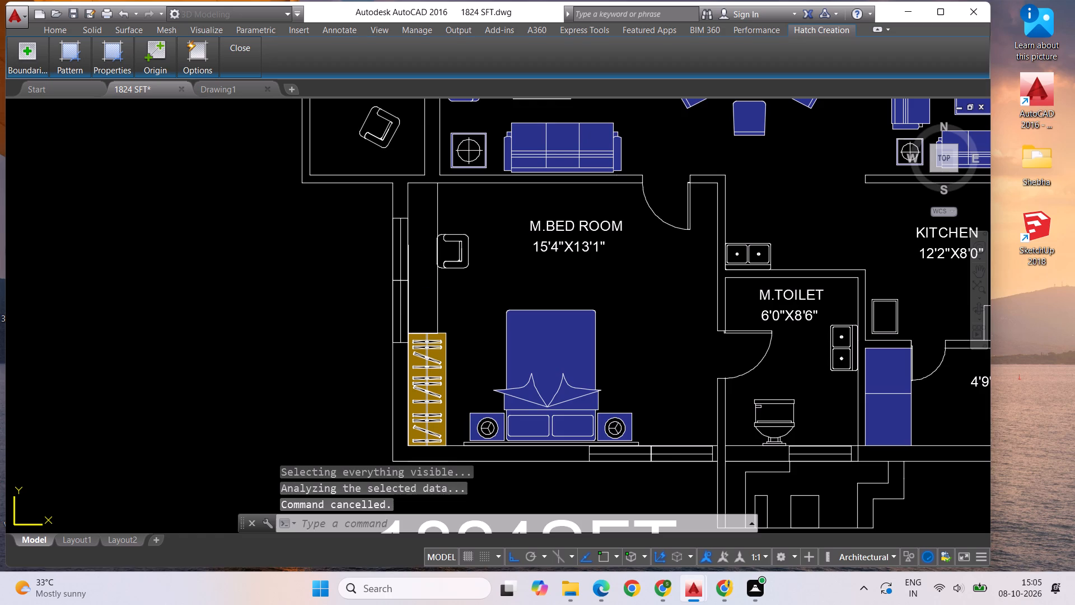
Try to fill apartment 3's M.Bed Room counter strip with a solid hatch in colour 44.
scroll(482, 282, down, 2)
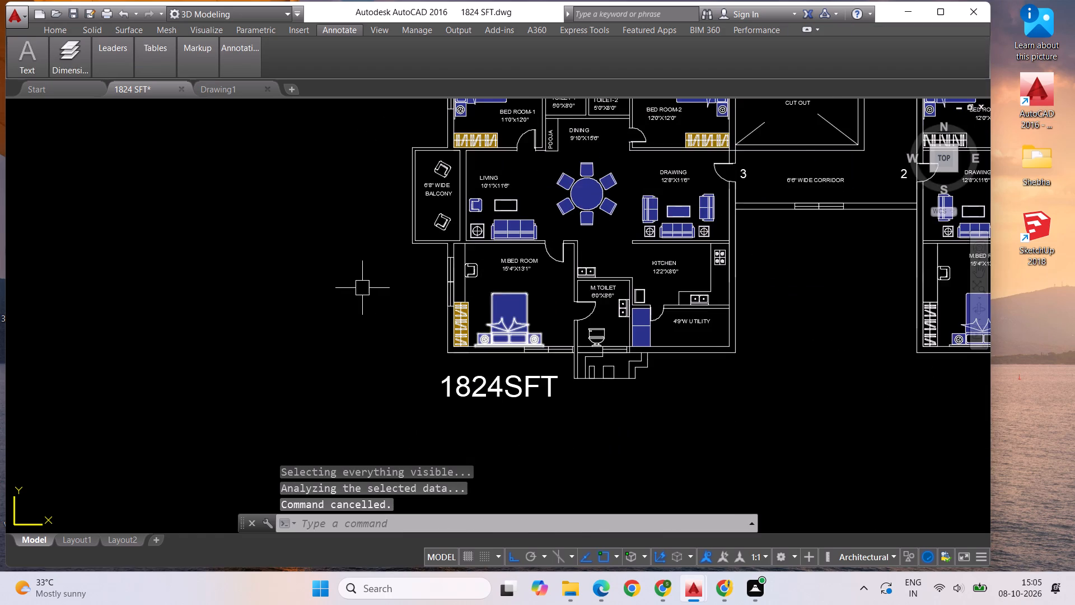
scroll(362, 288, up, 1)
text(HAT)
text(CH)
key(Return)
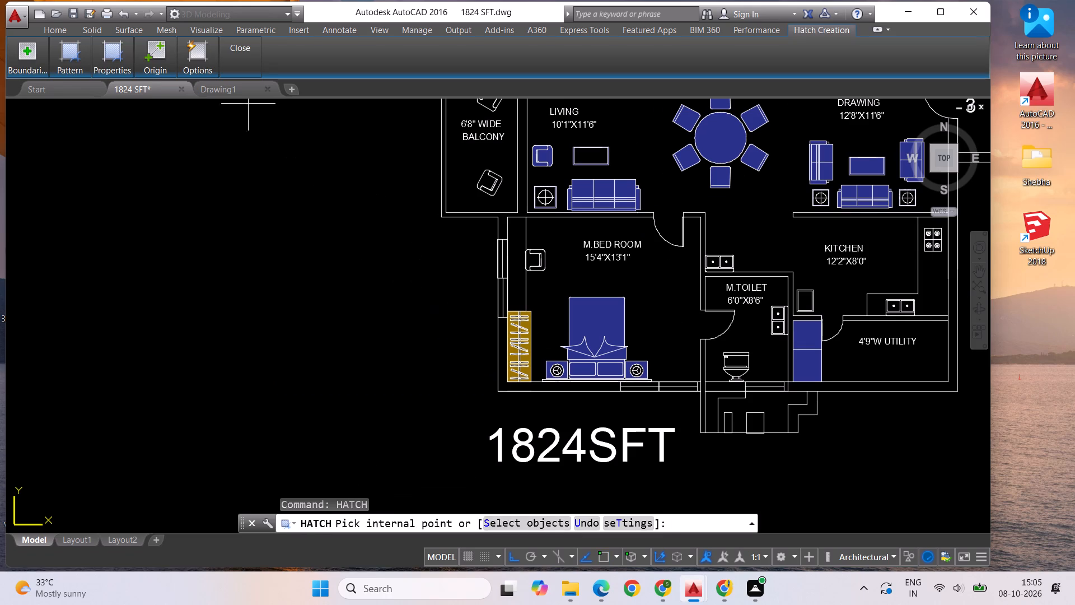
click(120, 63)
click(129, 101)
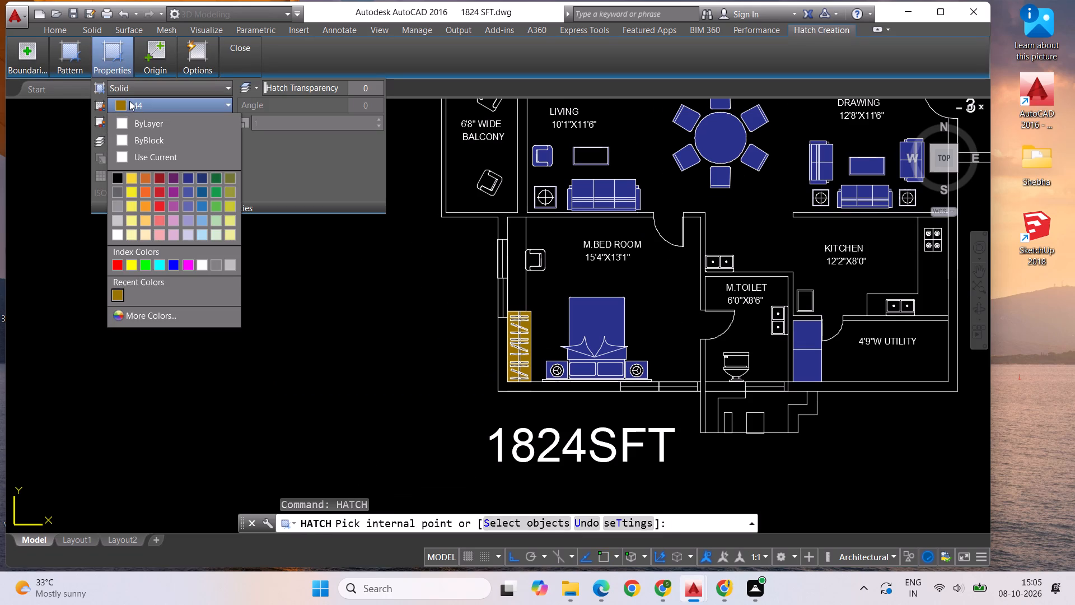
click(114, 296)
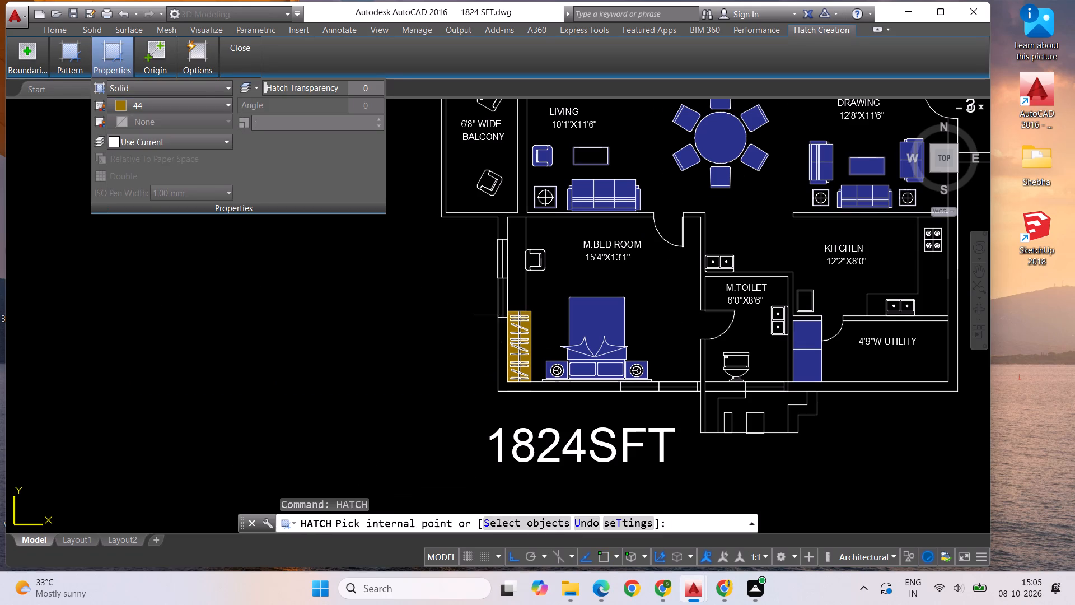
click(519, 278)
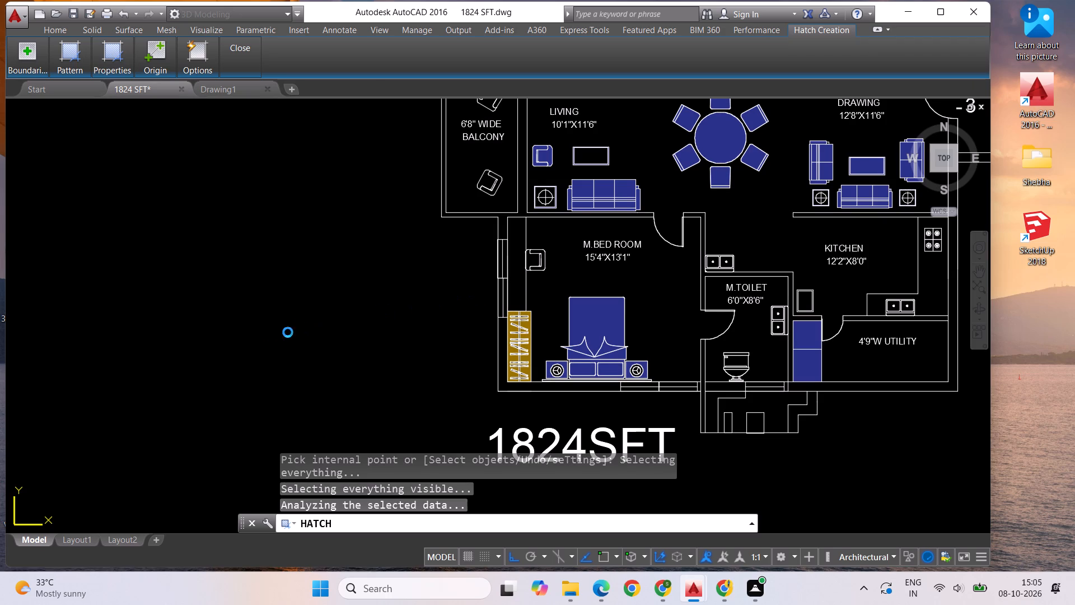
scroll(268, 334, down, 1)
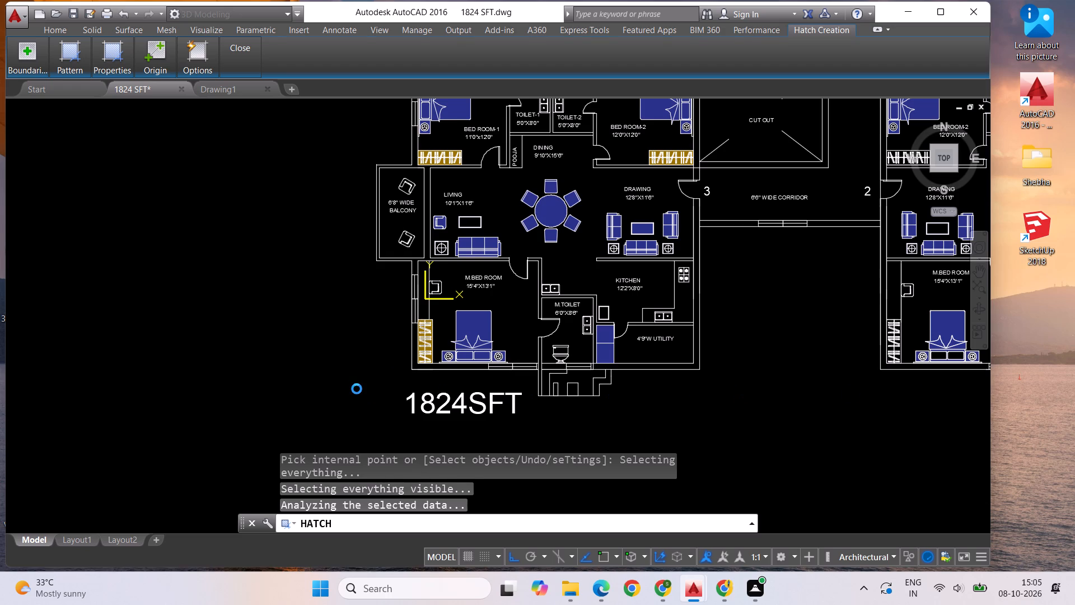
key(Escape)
Fill both halves of apartment 2's M.Bed Room wardrobe and the adjoining counter strip with solid colour 44 hatch.
scroll(380, 376, down, 1)
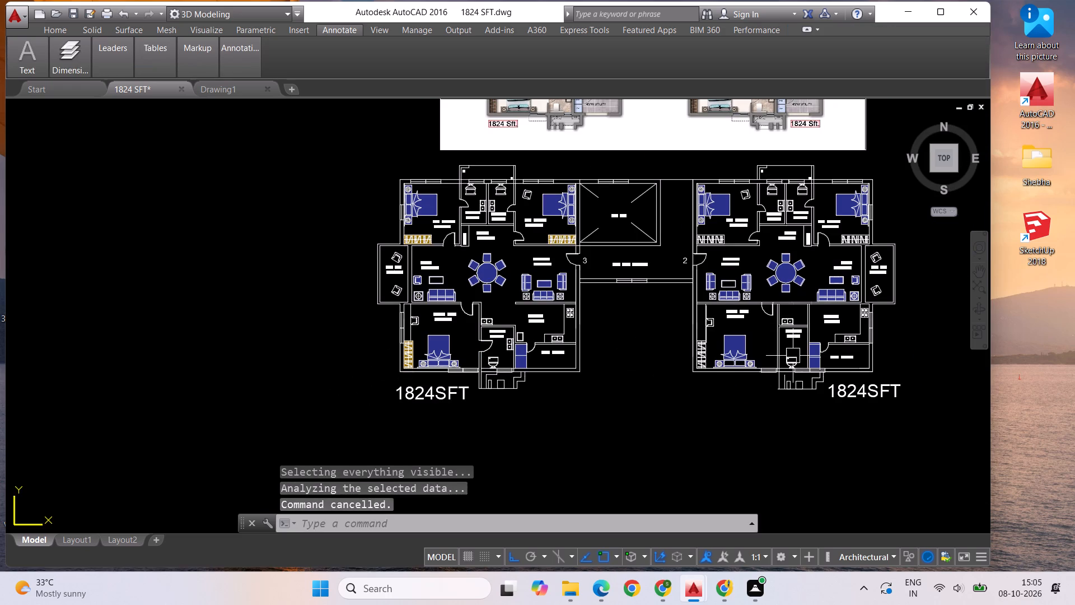
scroll(719, 341, up, 1)
scroll(565, 334, down, 3)
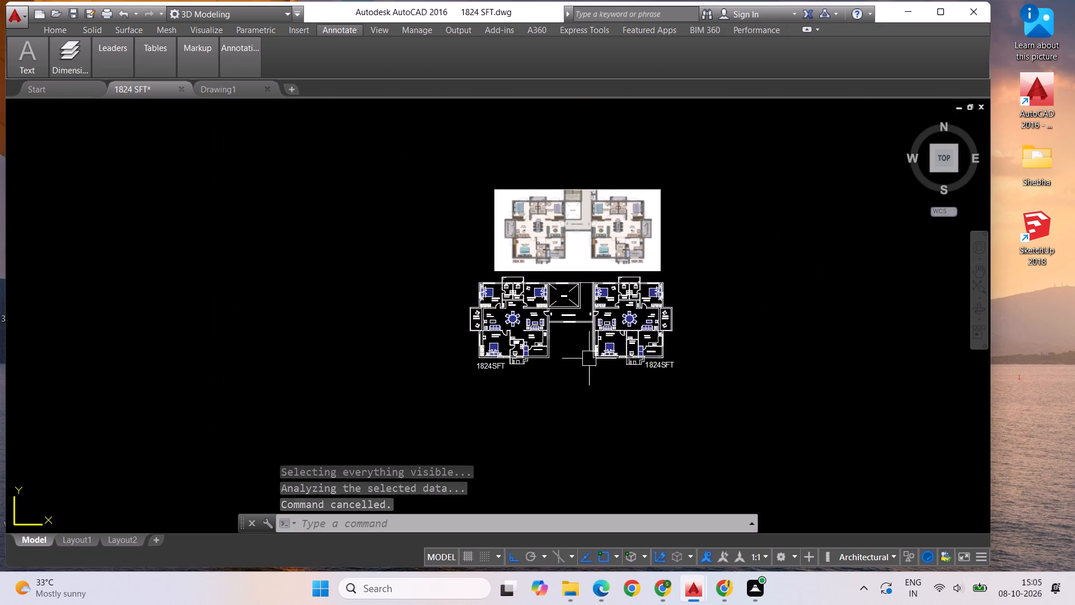
scroll(589, 359, up, 4)
key(Escape)
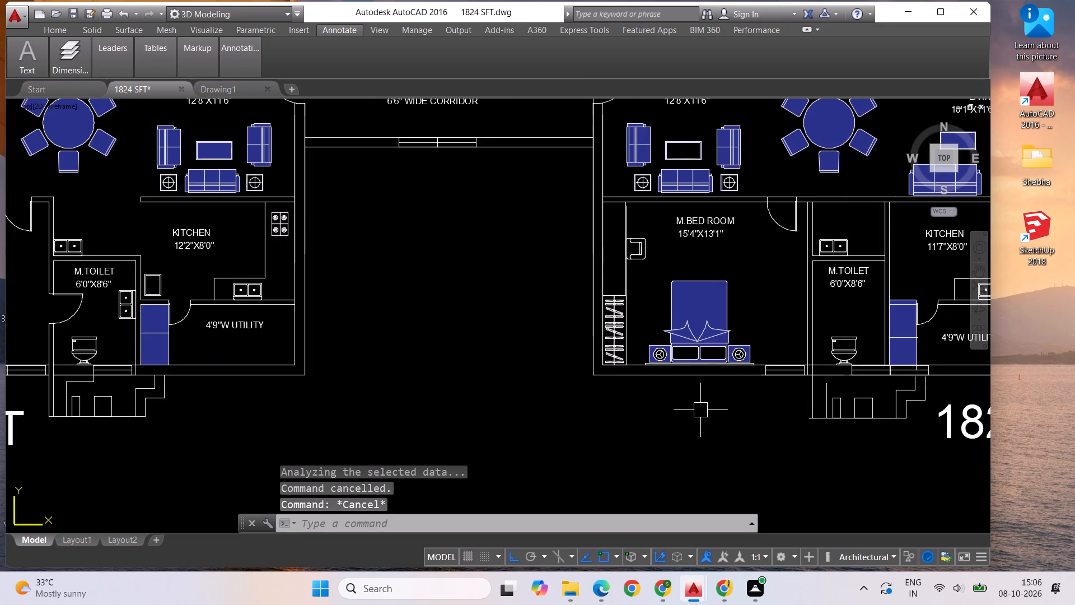
text(HATCH)
key(Return)
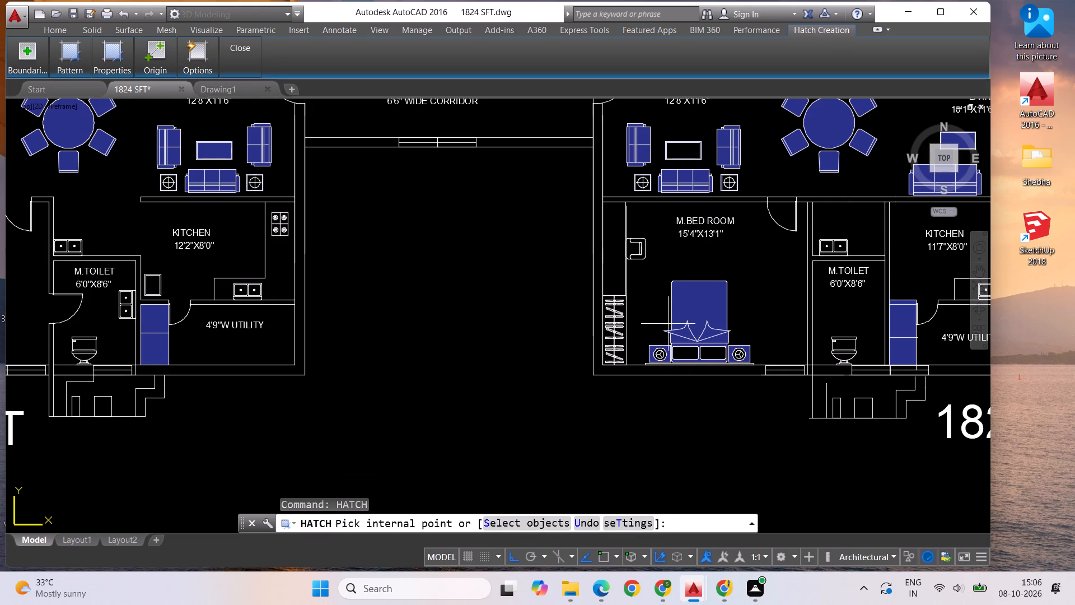
scroll(618, 311, up, 3)
click(624, 306)
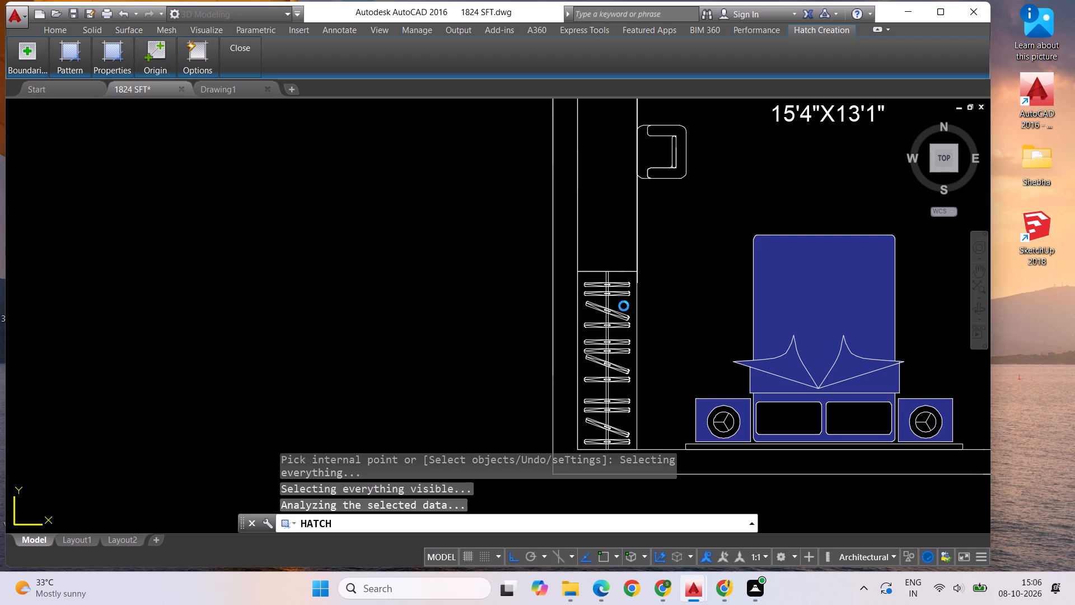
click(598, 277)
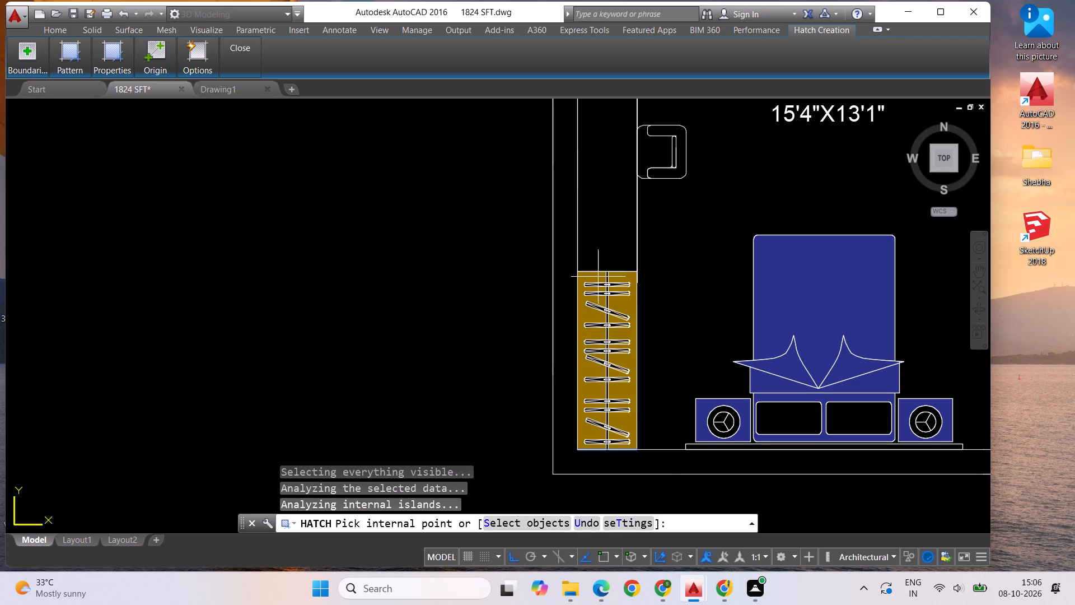
click(609, 234)
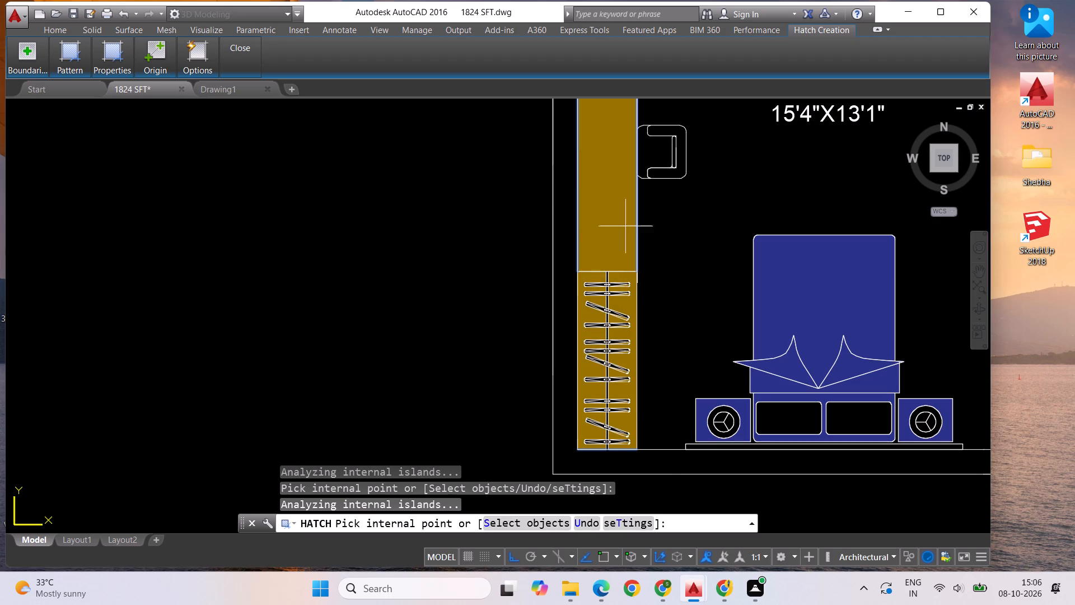
Fill the seat, frame and backrest of the chair at apartment 2's M.Bed Room counter with the same solid hatch.
click(658, 151)
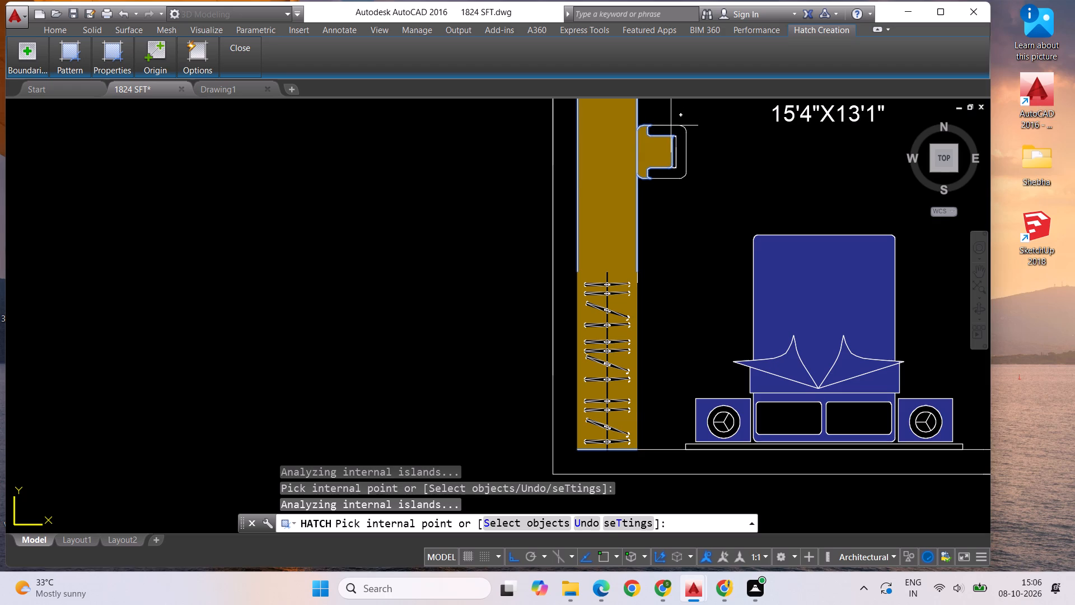
click(671, 129)
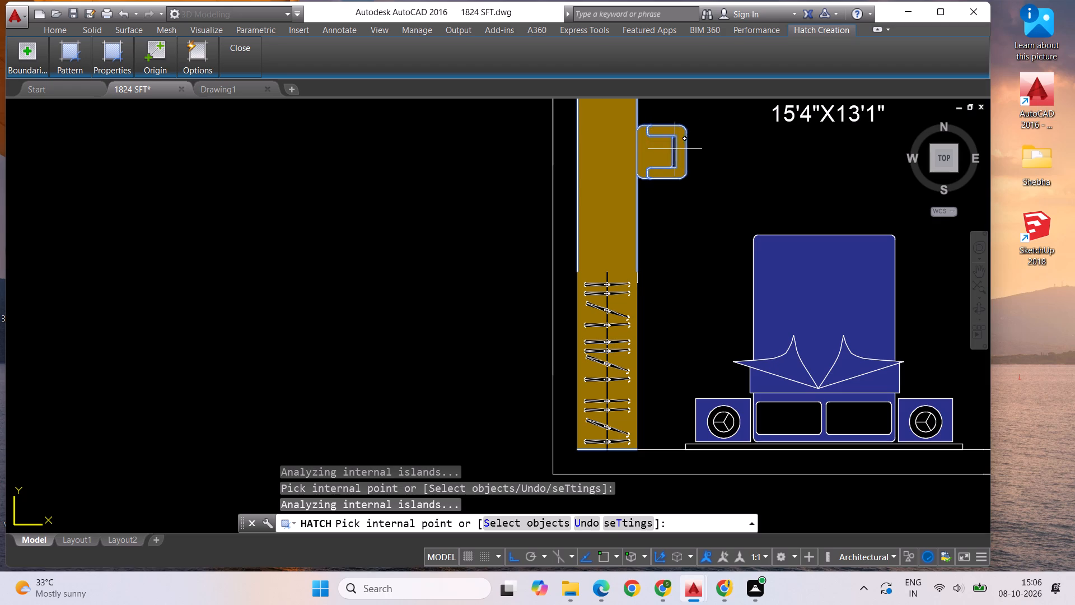
click(674, 149)
scroll(624, 199, down, 1)
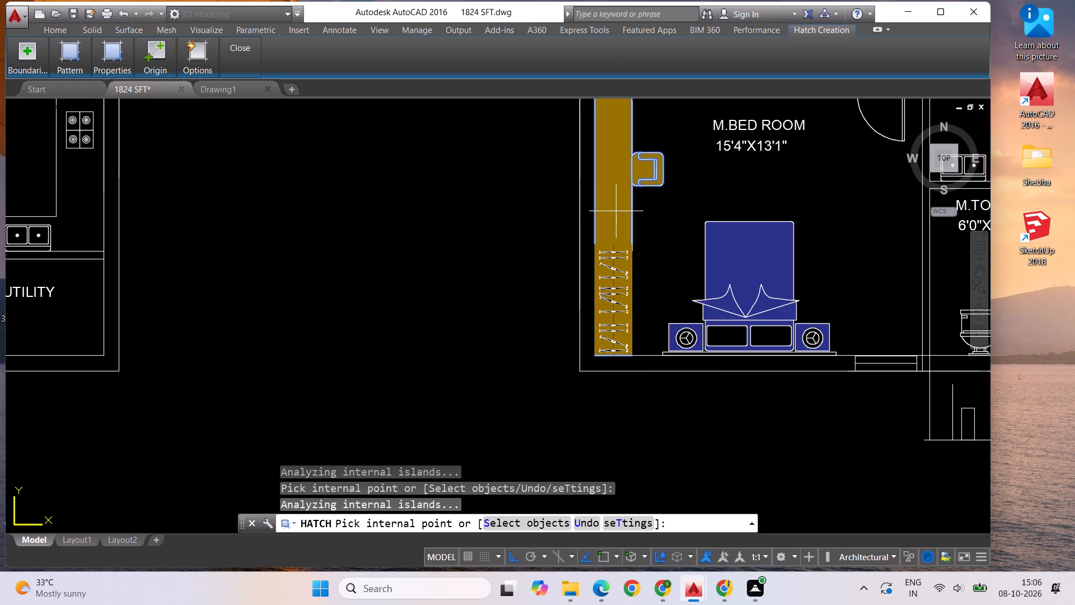
scroll(616, 211, down, 1)
scroll(511, 305, down, 1)
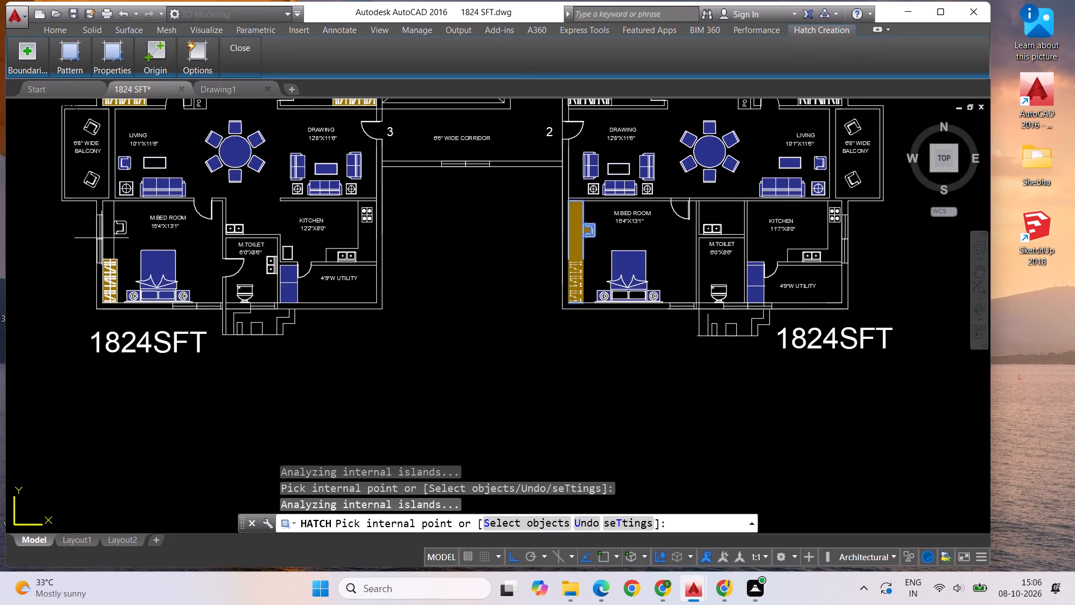
key(Escape)
Try once more to hatch the M.Bed Room counter strip beside the chair in apartment 3.
scroll(844, 338, down, 1)
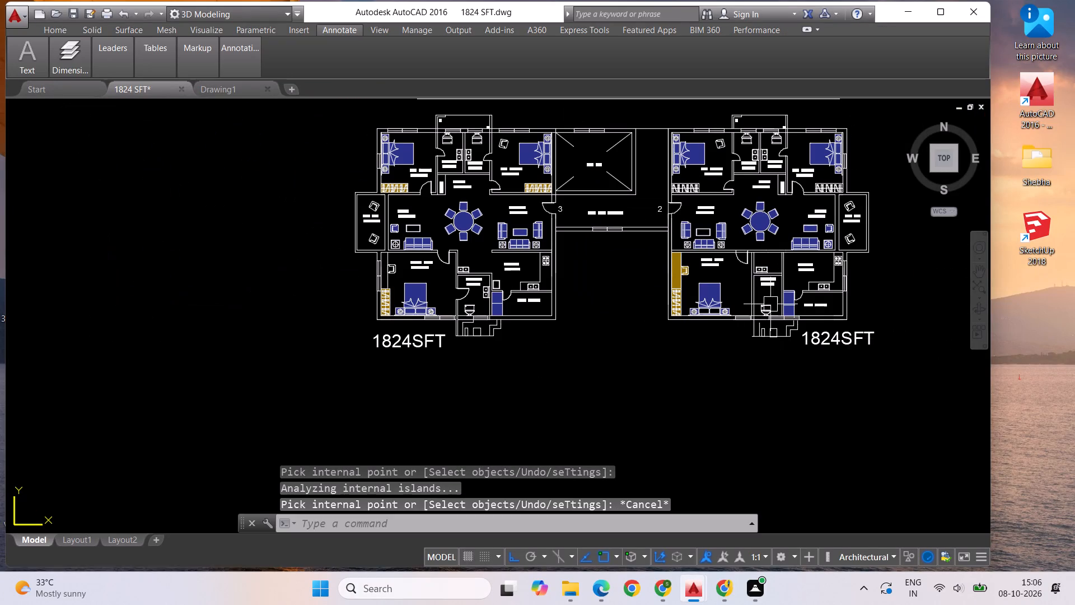
scroll(894, 291, down, 1)
scroll(605, 292, up, 2)
scroll(520, 284, up, 1)
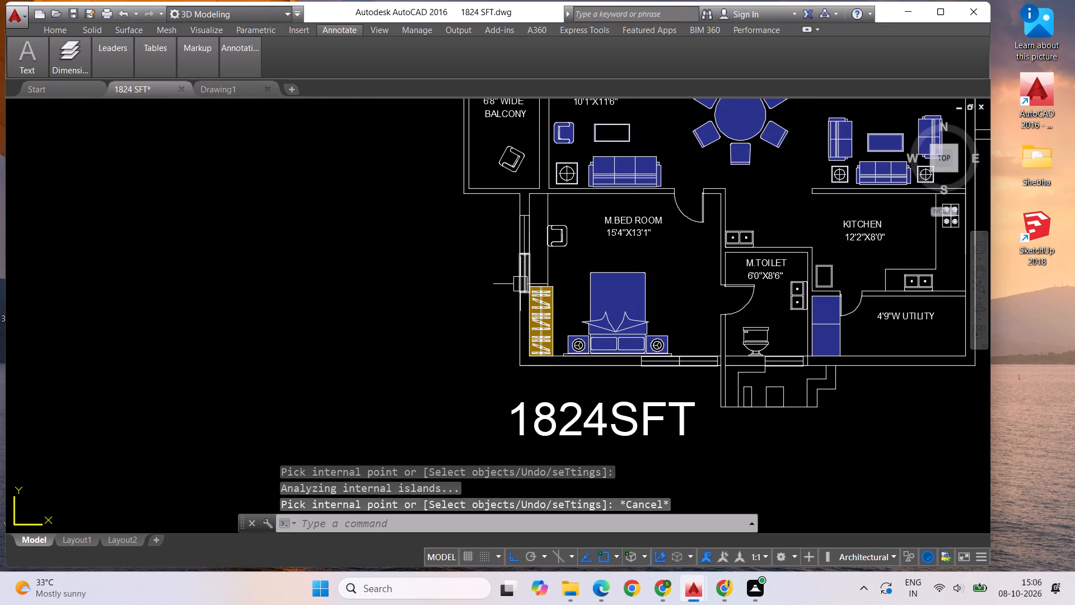
text(HATCH)
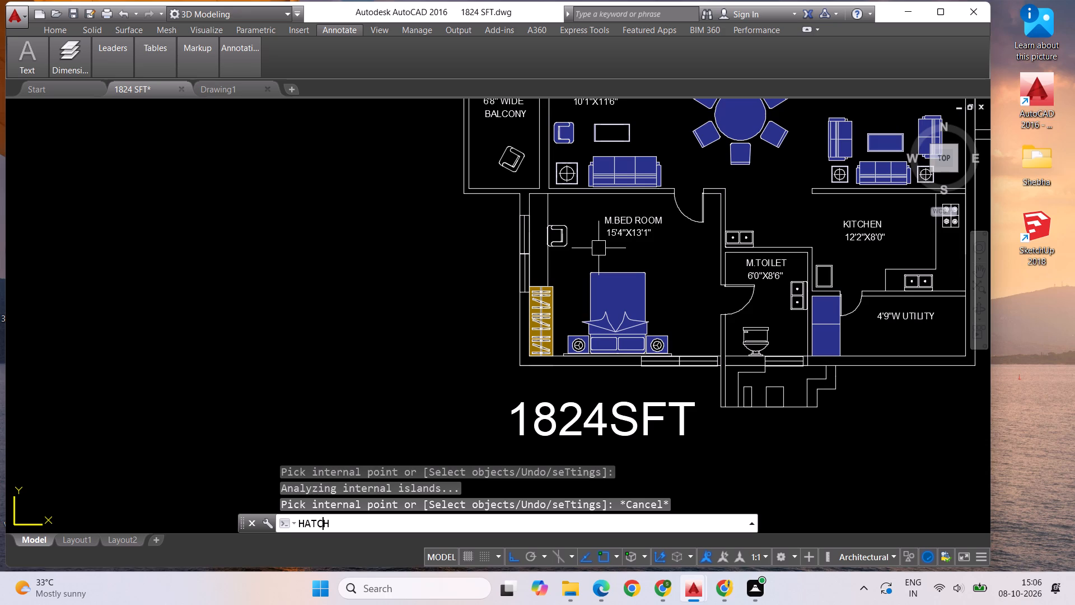
key(Return)
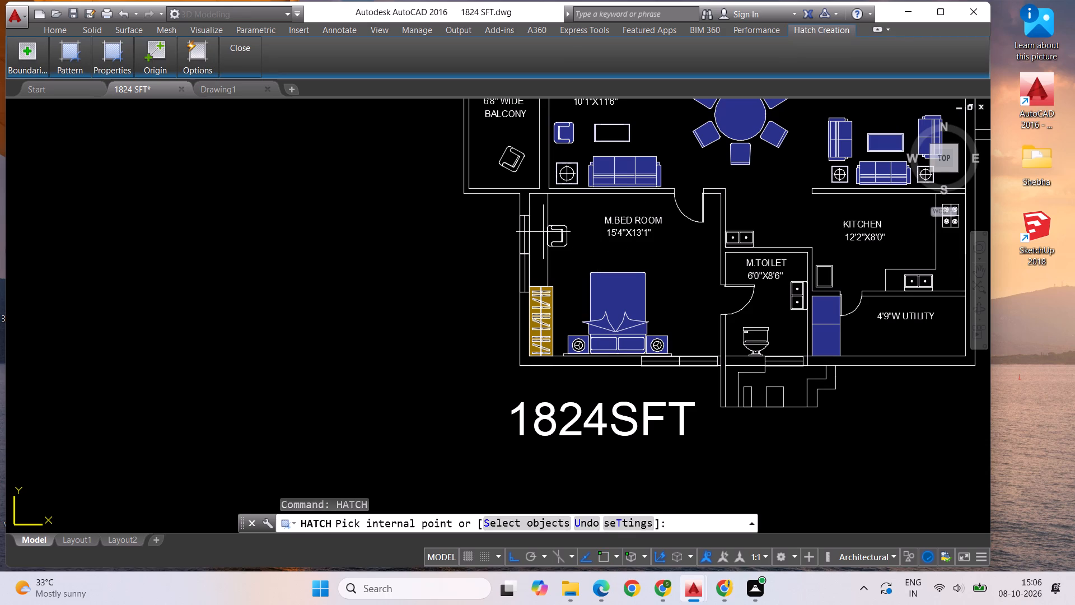
click(538, 237)
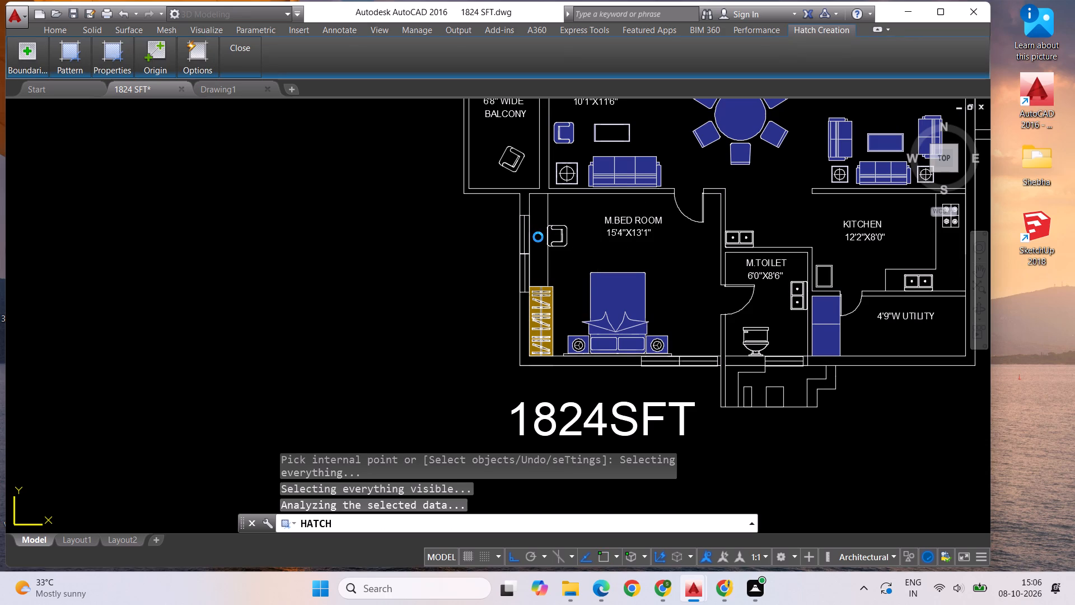
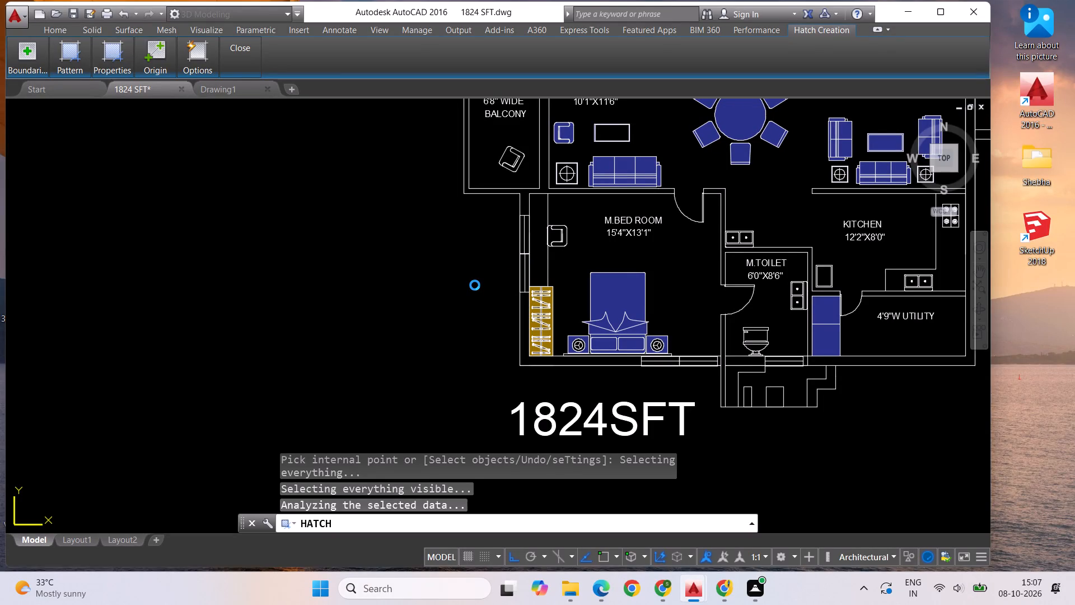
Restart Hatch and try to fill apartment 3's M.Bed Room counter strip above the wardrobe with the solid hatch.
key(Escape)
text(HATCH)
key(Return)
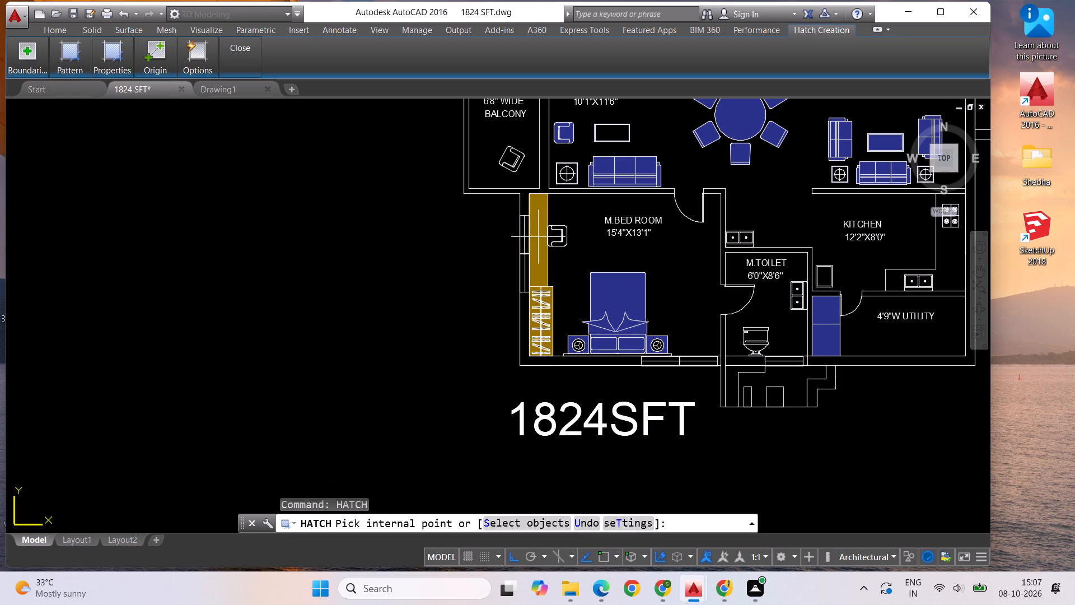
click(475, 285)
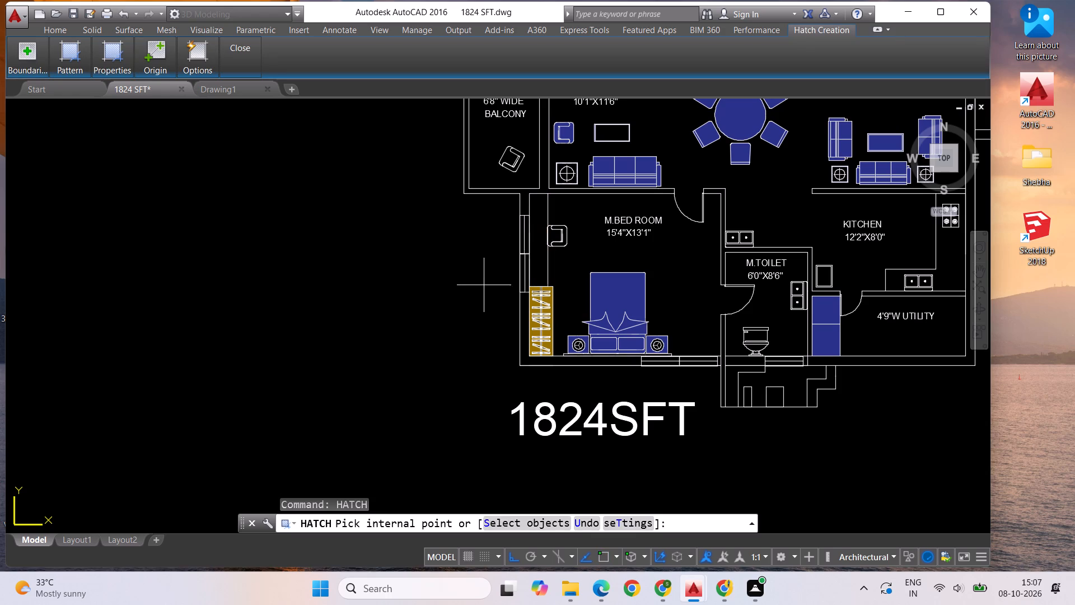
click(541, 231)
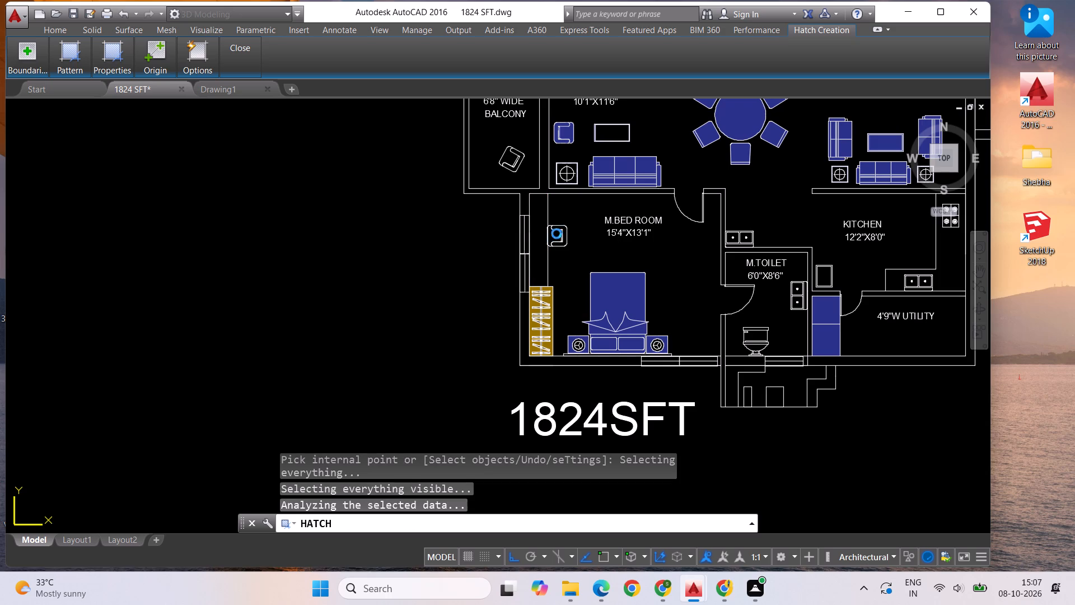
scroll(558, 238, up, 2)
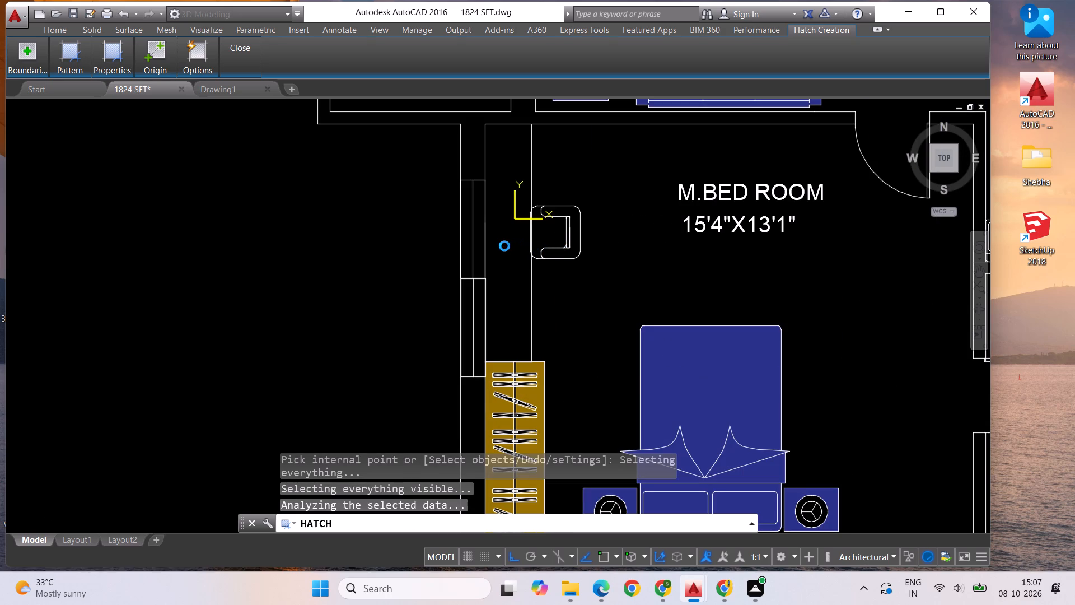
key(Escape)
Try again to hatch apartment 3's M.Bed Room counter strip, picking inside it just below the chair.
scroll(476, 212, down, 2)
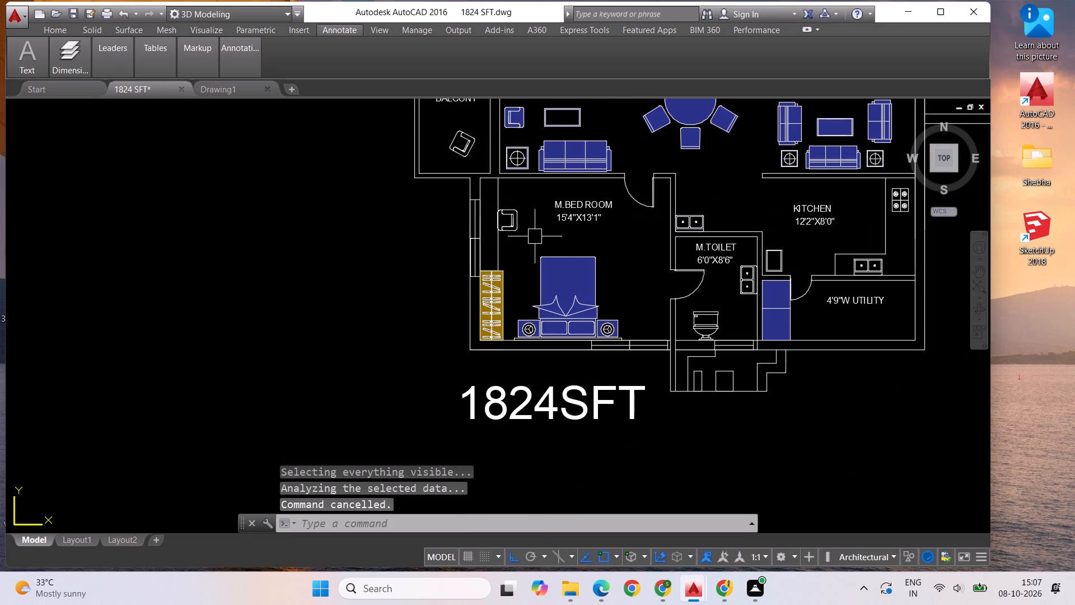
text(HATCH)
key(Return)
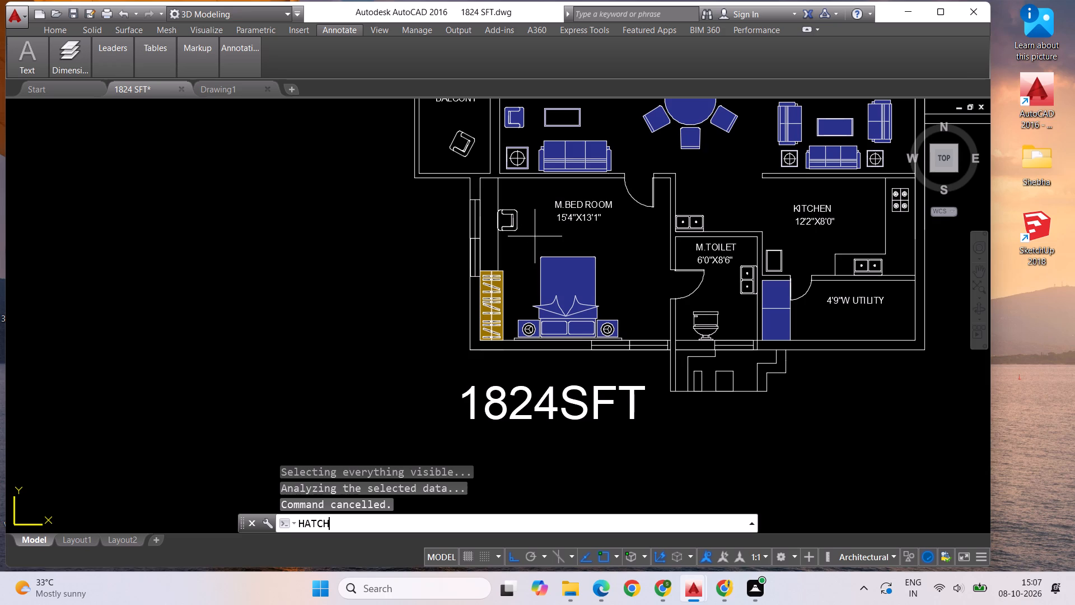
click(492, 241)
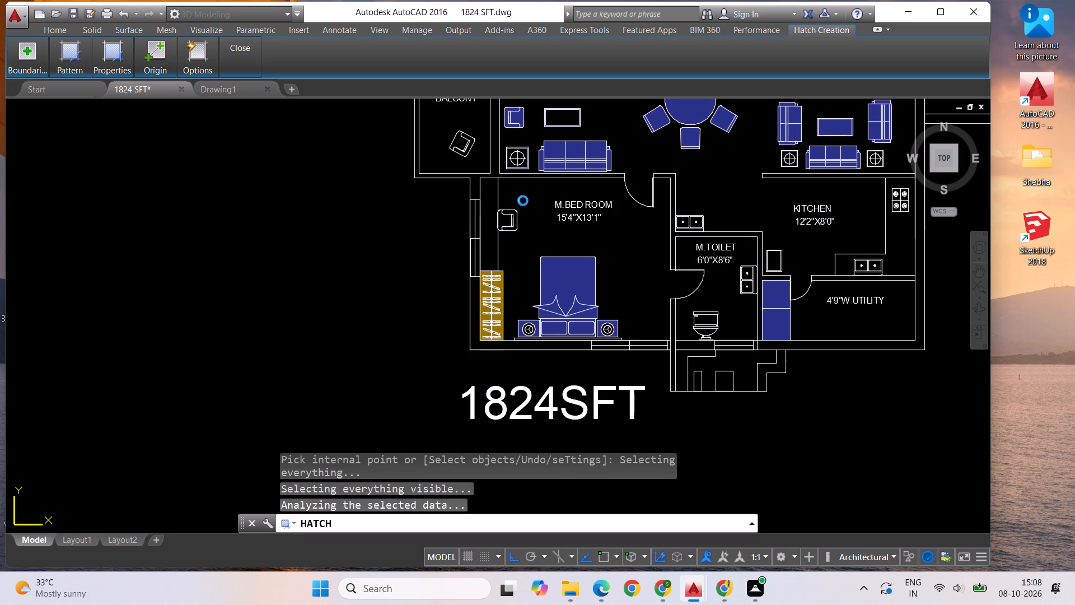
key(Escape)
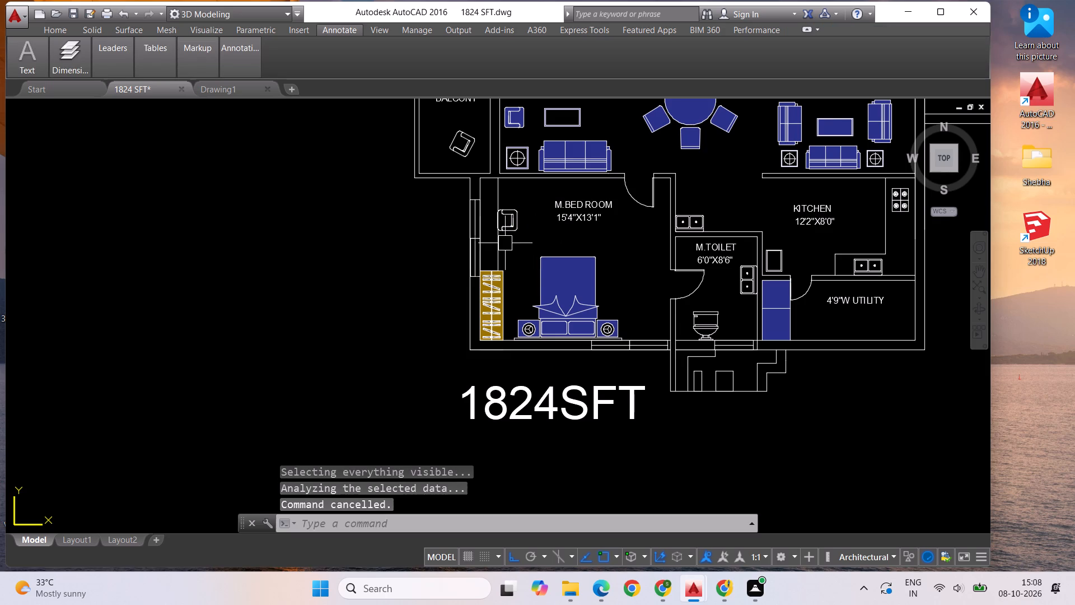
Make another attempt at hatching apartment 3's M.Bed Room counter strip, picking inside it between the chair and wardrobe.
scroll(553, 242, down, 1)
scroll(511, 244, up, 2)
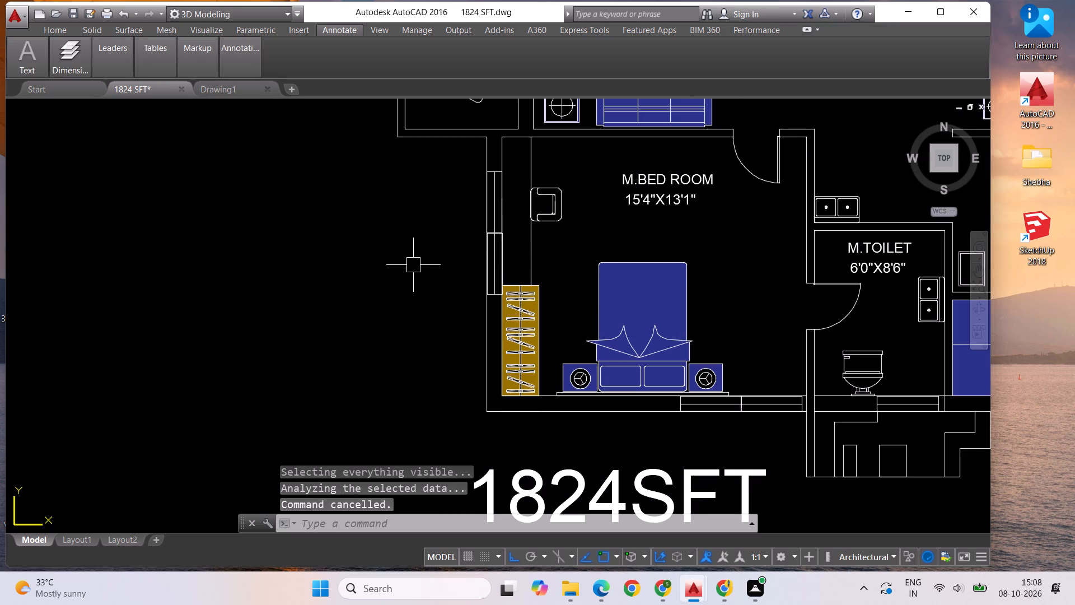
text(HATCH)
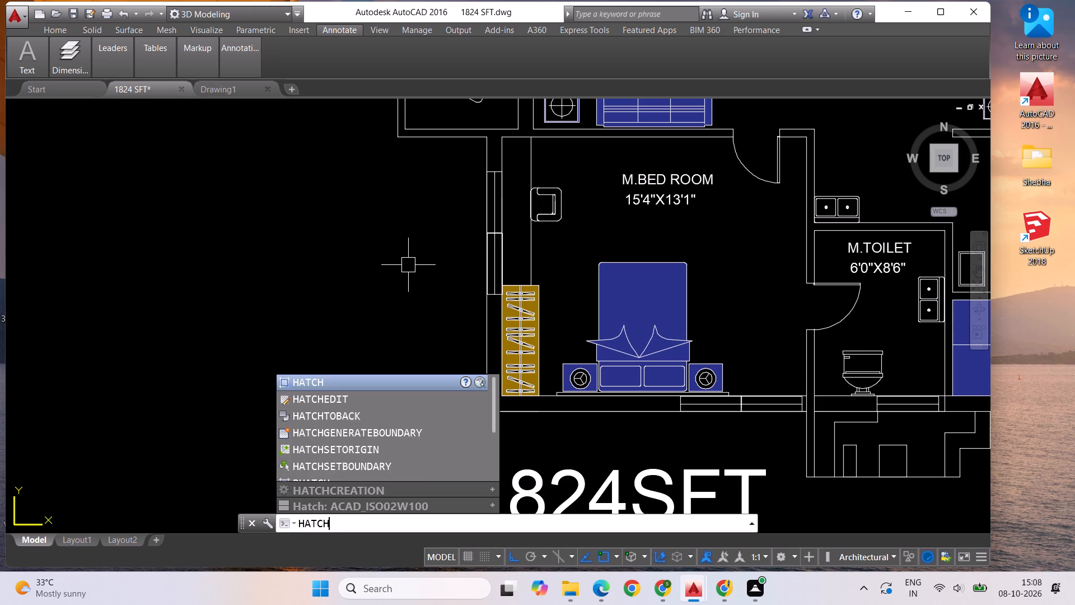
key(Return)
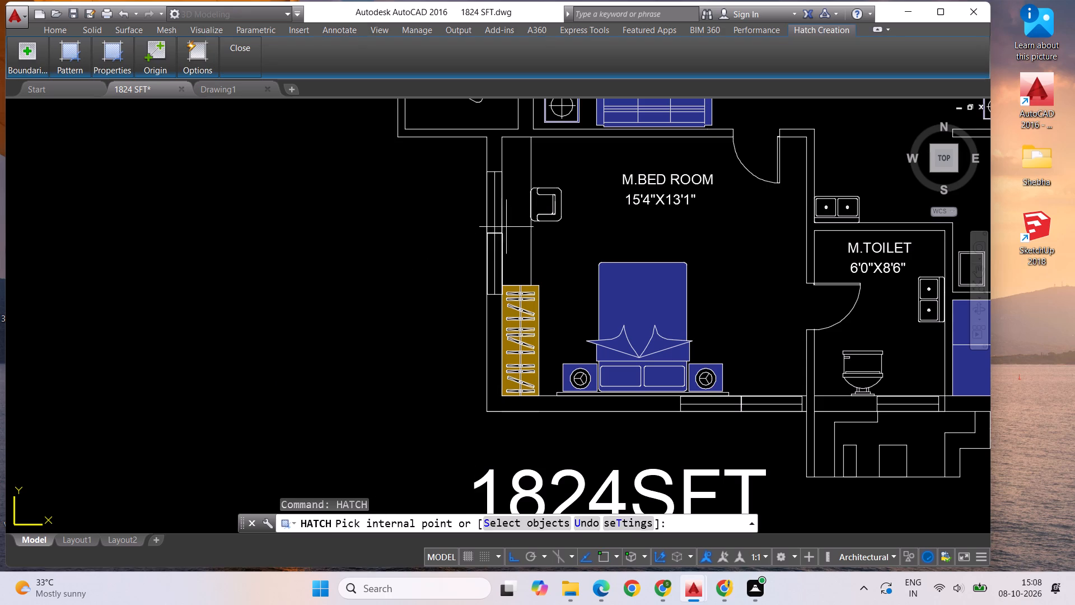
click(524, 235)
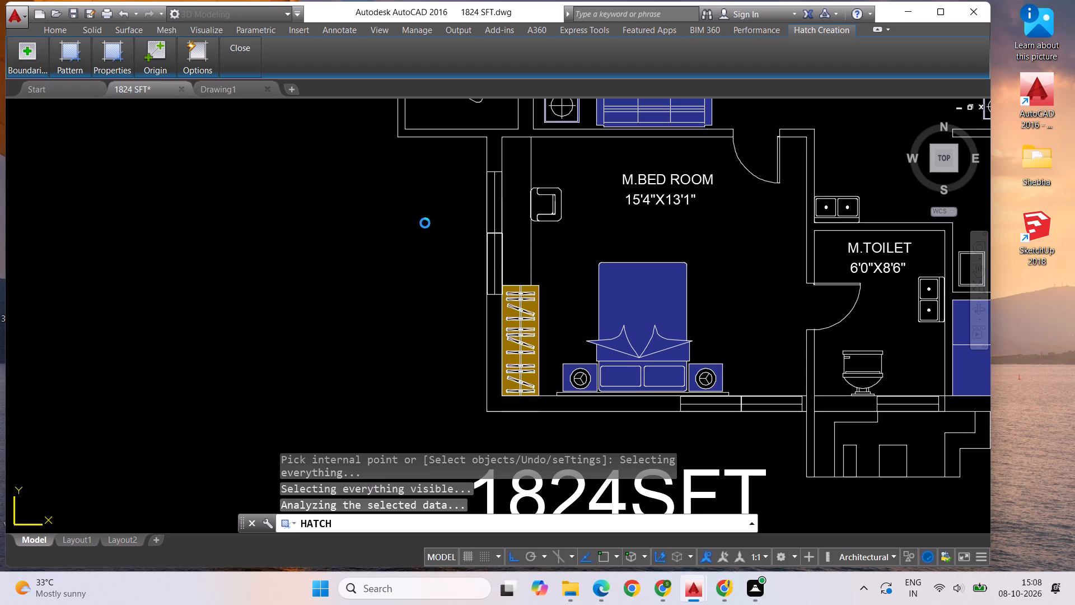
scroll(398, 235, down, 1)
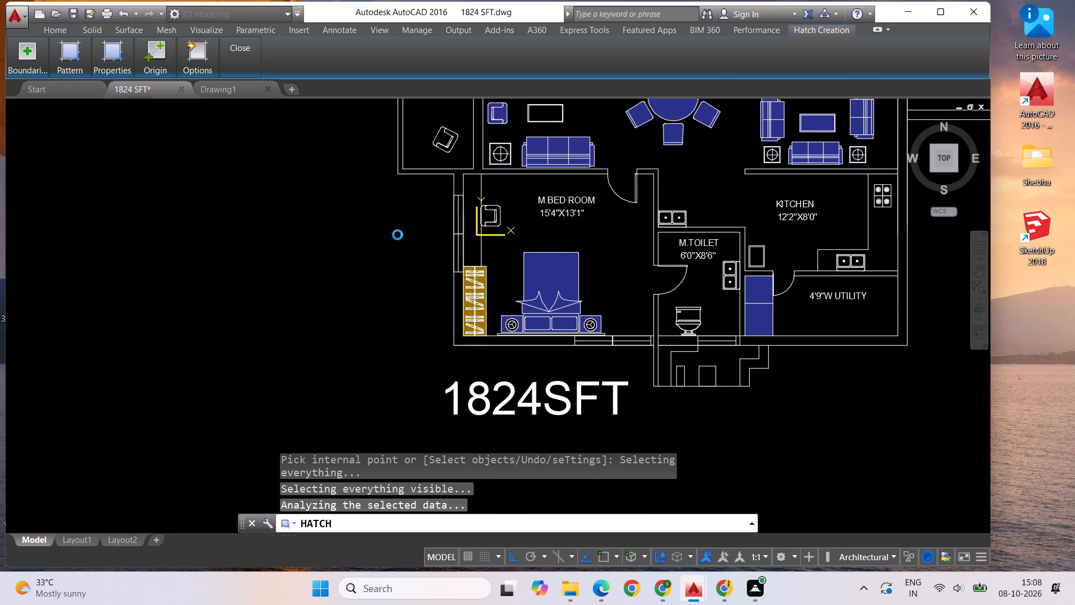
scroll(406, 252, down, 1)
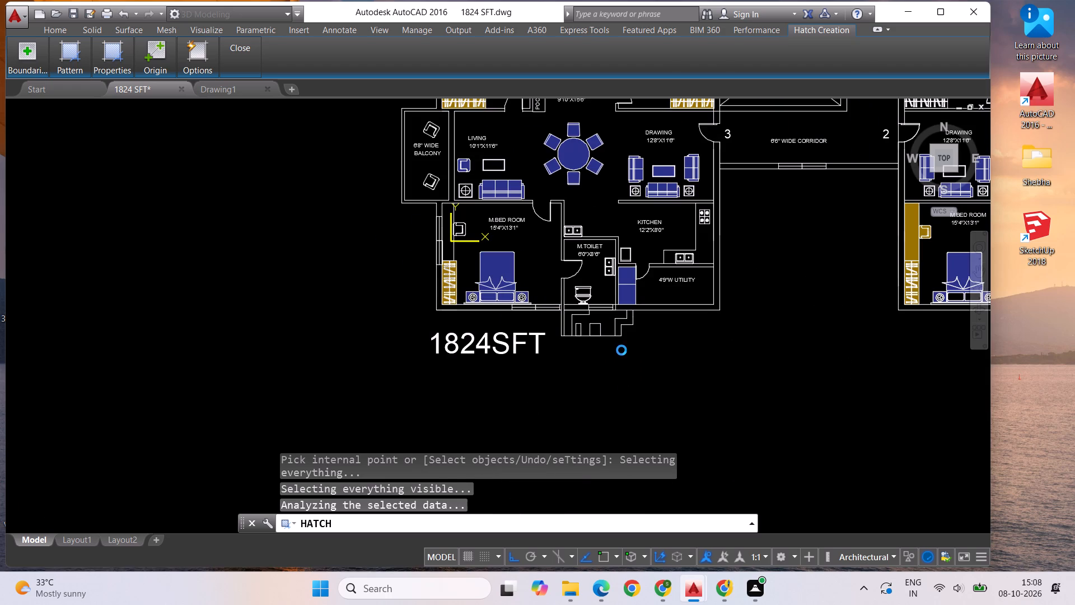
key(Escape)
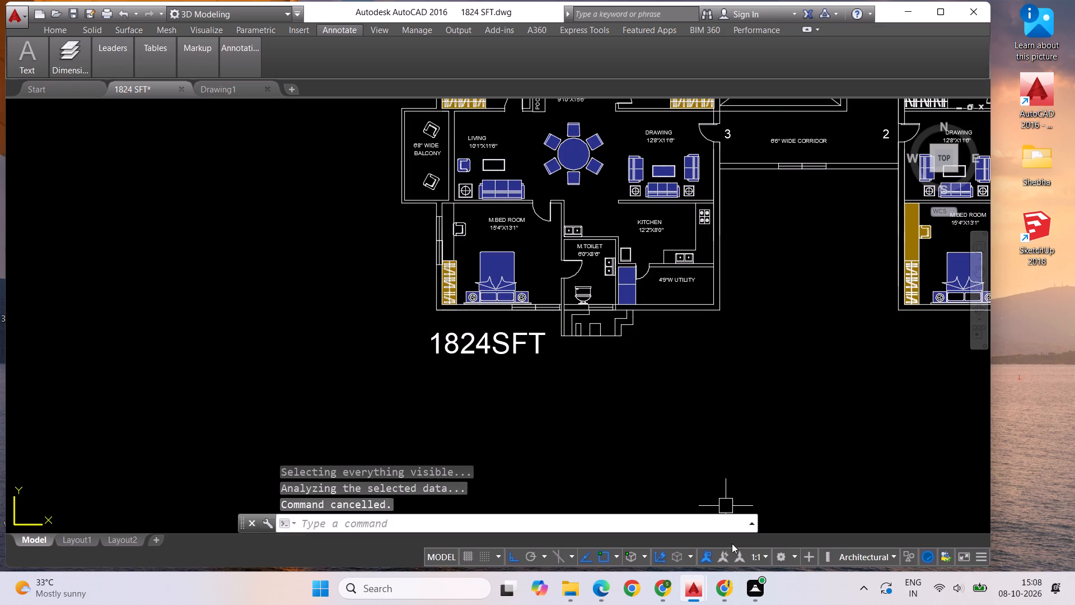
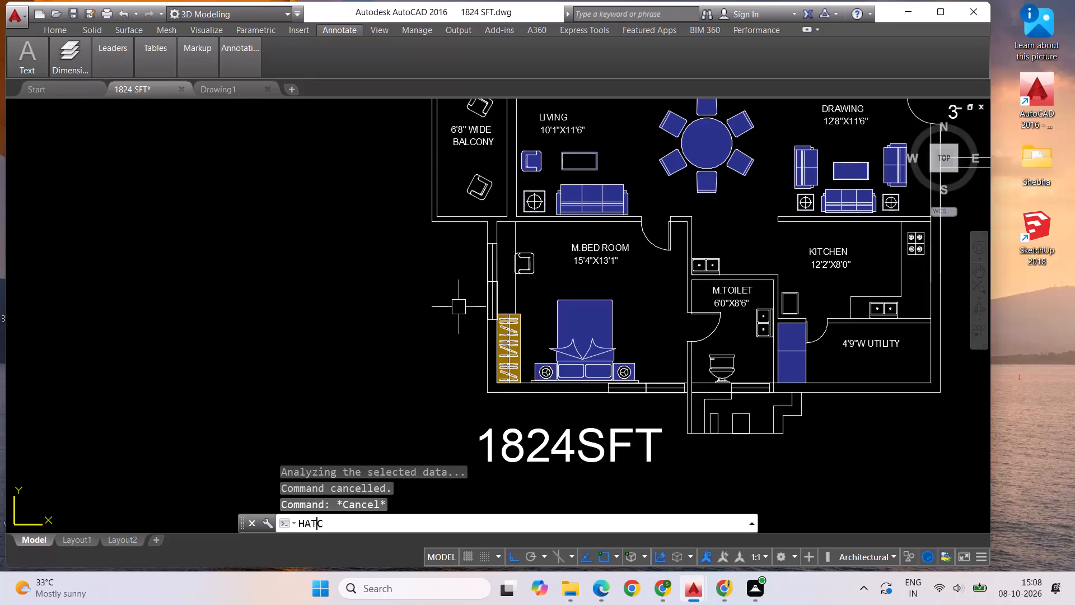
Restart Hatch and try to fill apartment 3's M.Bed Room counter strip, picking inside it beside the chair.
key(Return)
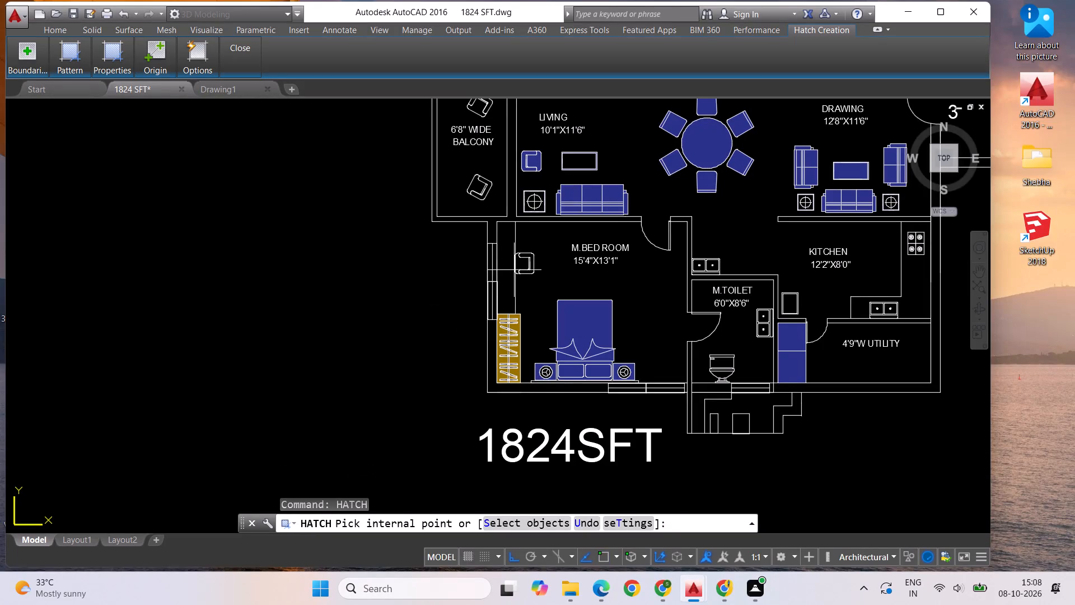
click(508, 269)
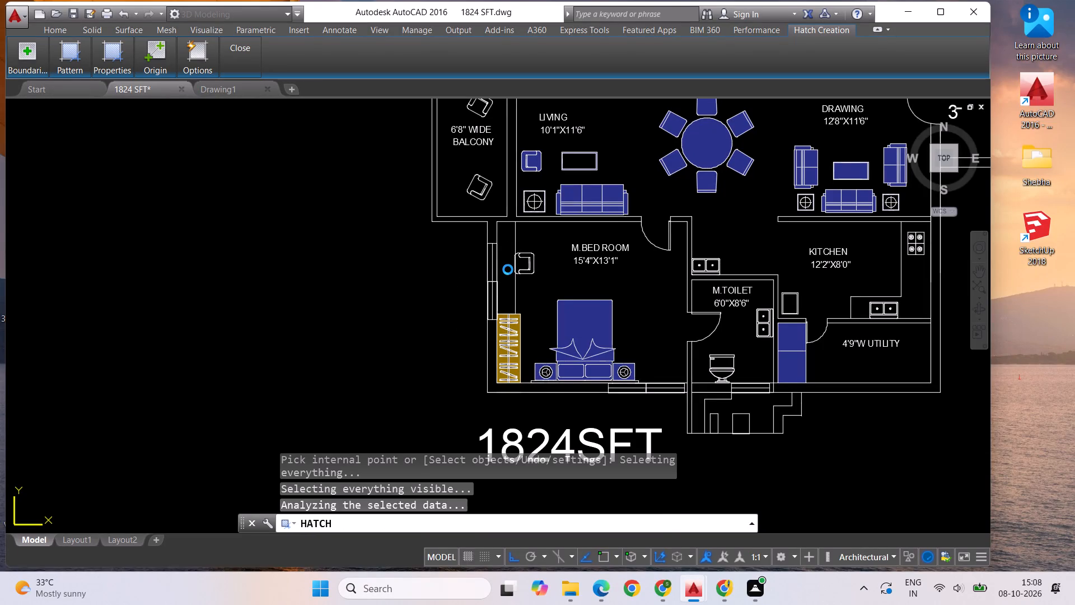
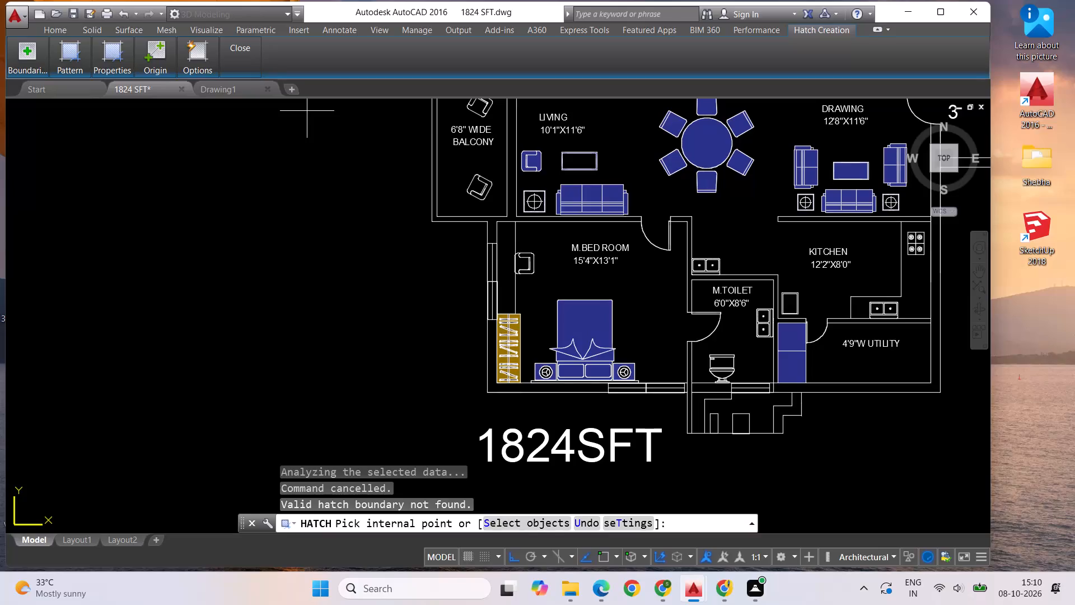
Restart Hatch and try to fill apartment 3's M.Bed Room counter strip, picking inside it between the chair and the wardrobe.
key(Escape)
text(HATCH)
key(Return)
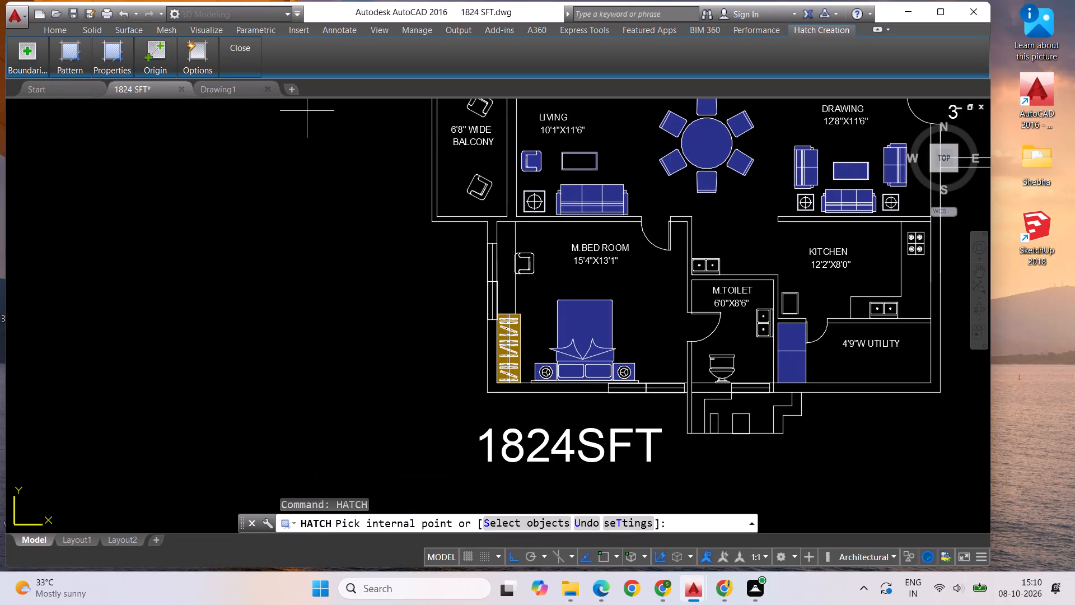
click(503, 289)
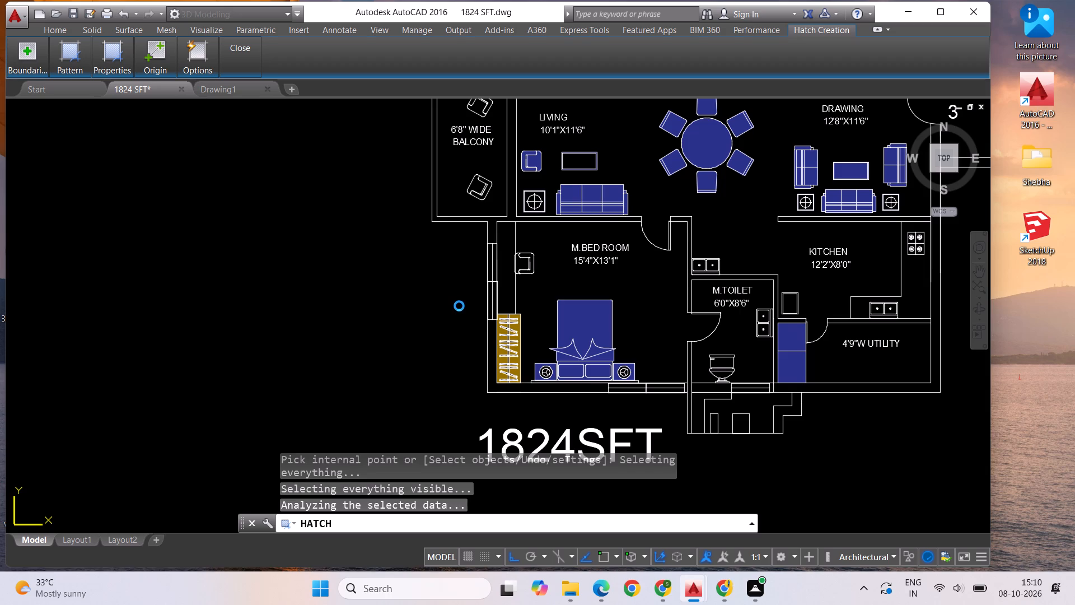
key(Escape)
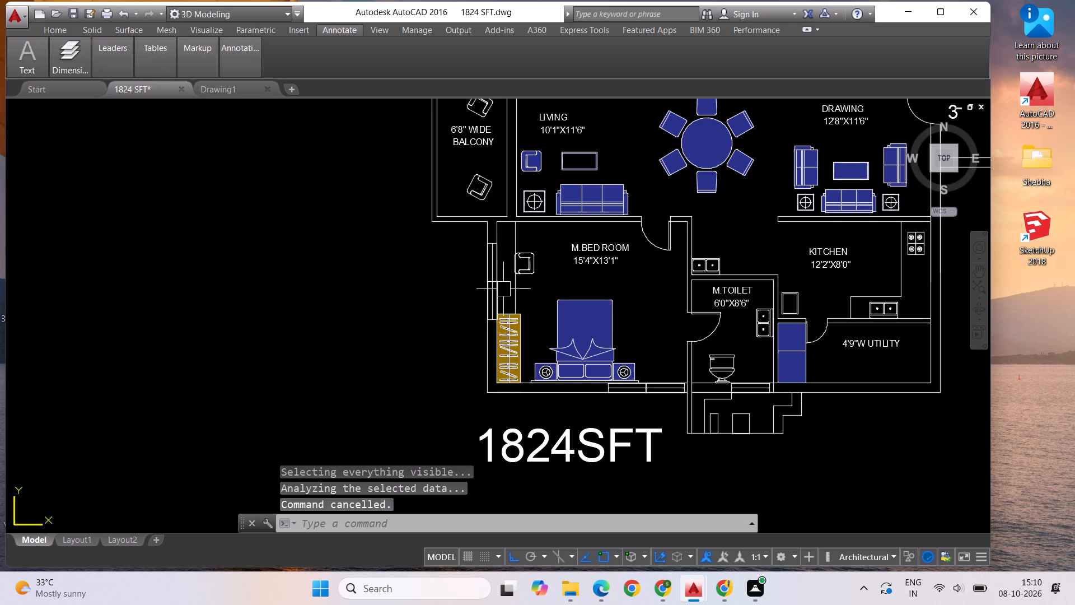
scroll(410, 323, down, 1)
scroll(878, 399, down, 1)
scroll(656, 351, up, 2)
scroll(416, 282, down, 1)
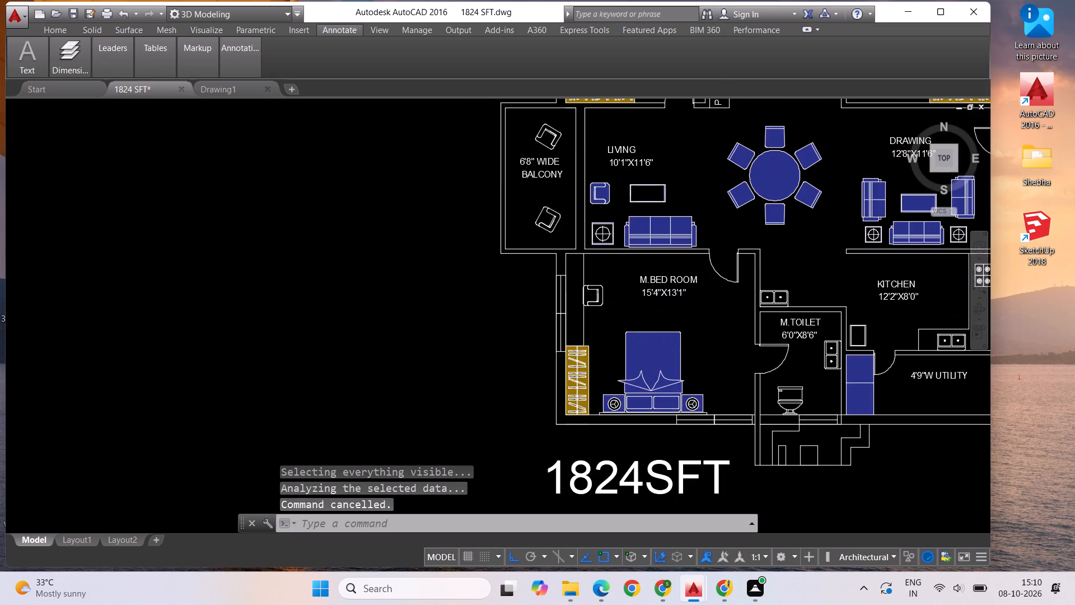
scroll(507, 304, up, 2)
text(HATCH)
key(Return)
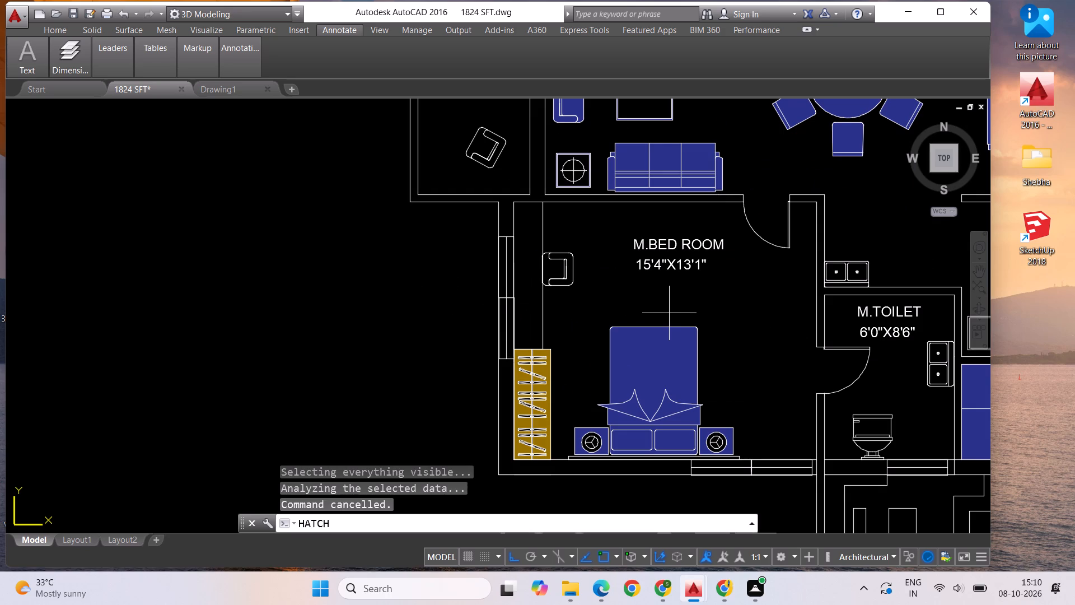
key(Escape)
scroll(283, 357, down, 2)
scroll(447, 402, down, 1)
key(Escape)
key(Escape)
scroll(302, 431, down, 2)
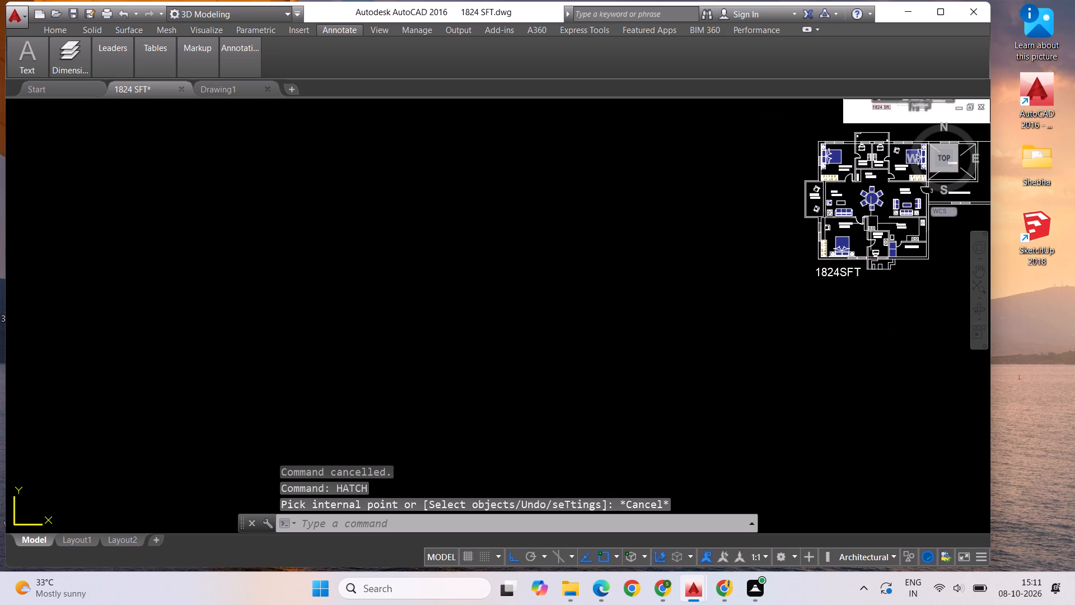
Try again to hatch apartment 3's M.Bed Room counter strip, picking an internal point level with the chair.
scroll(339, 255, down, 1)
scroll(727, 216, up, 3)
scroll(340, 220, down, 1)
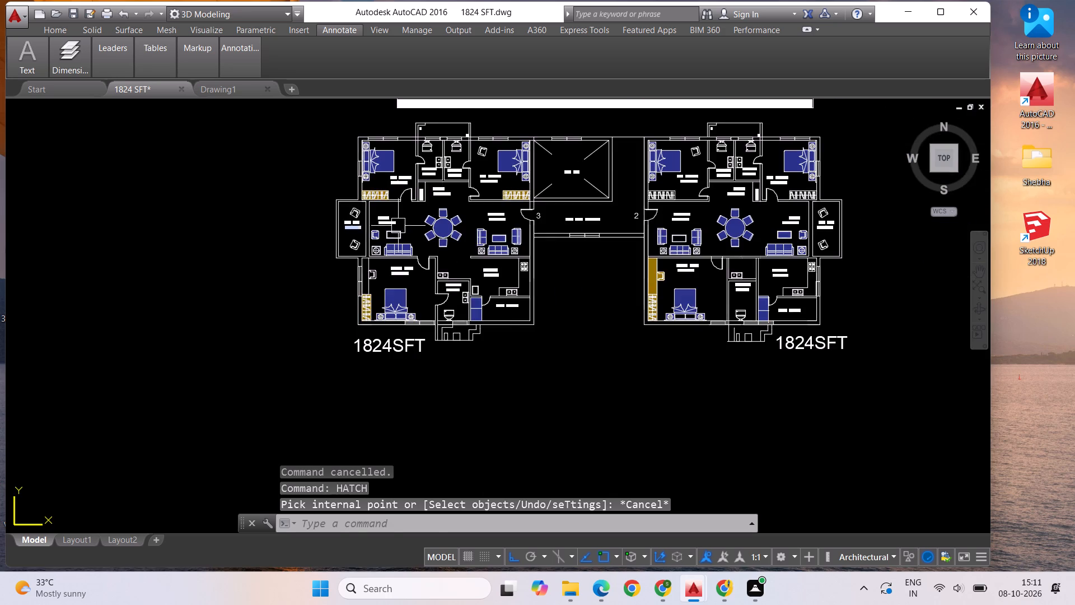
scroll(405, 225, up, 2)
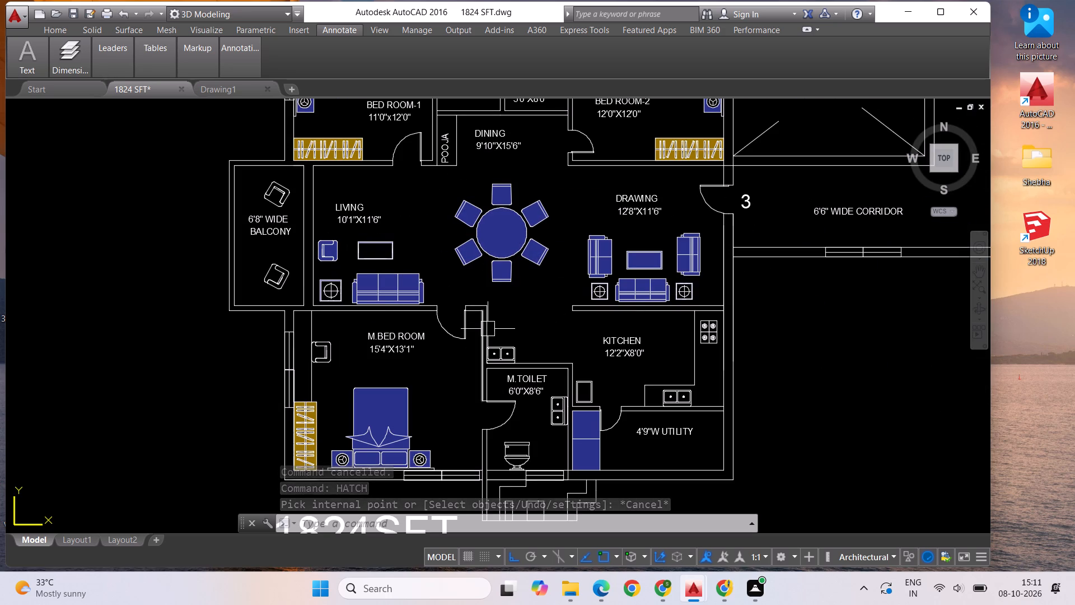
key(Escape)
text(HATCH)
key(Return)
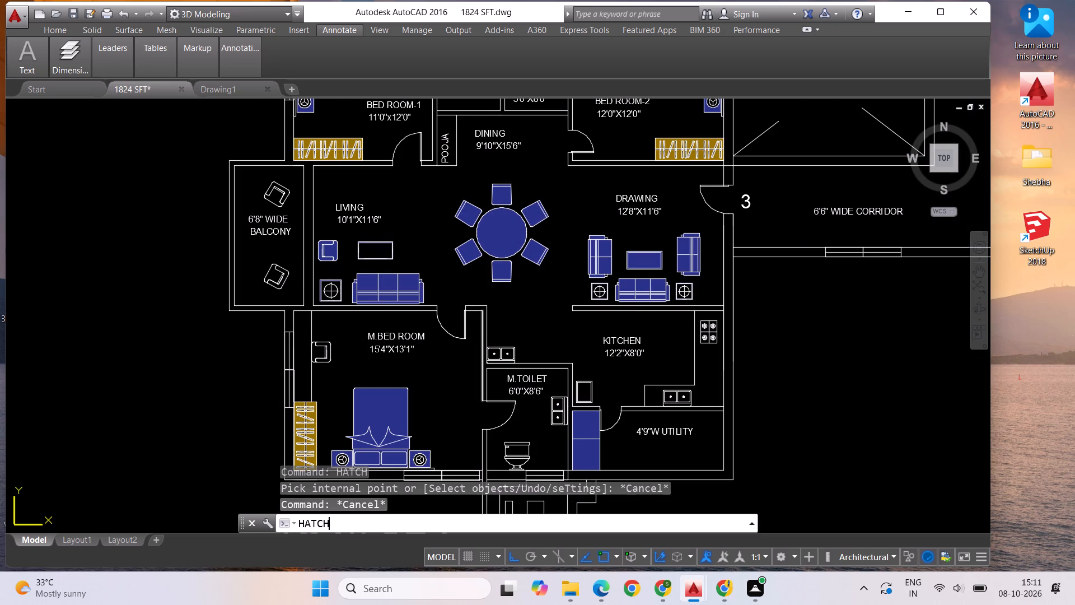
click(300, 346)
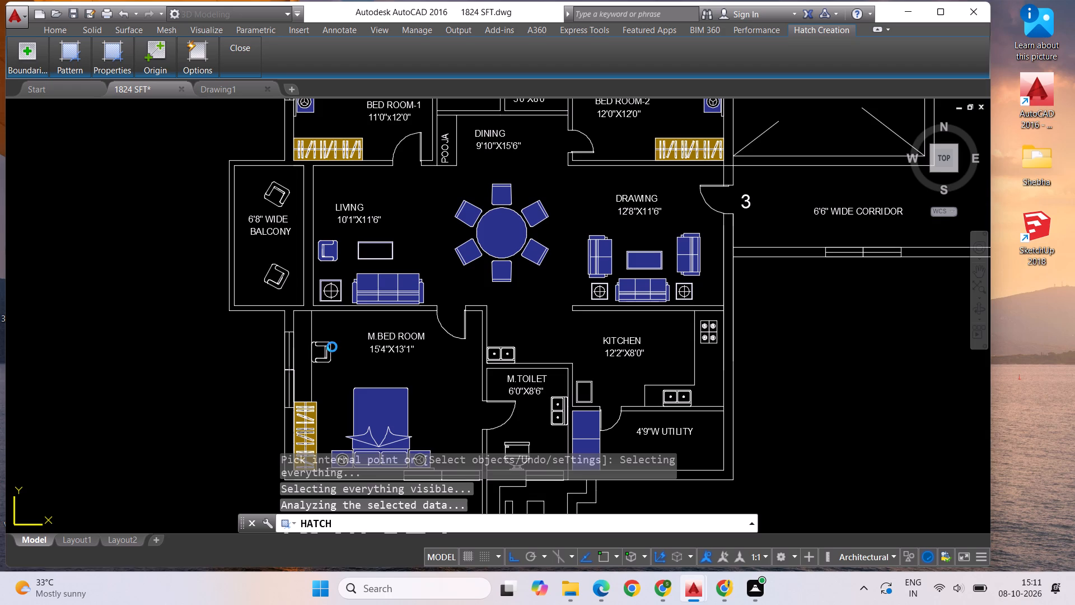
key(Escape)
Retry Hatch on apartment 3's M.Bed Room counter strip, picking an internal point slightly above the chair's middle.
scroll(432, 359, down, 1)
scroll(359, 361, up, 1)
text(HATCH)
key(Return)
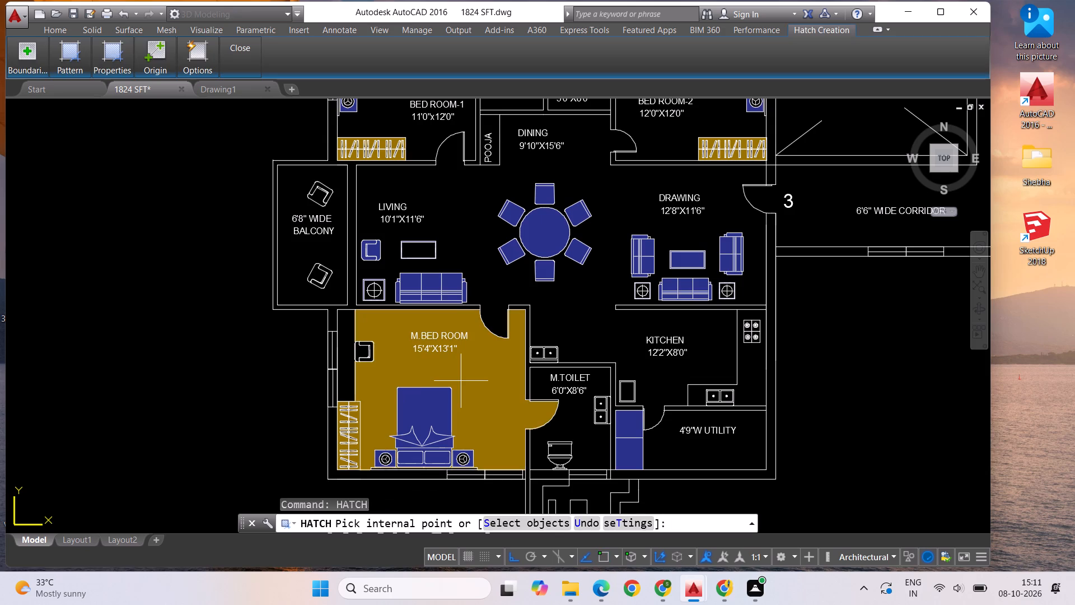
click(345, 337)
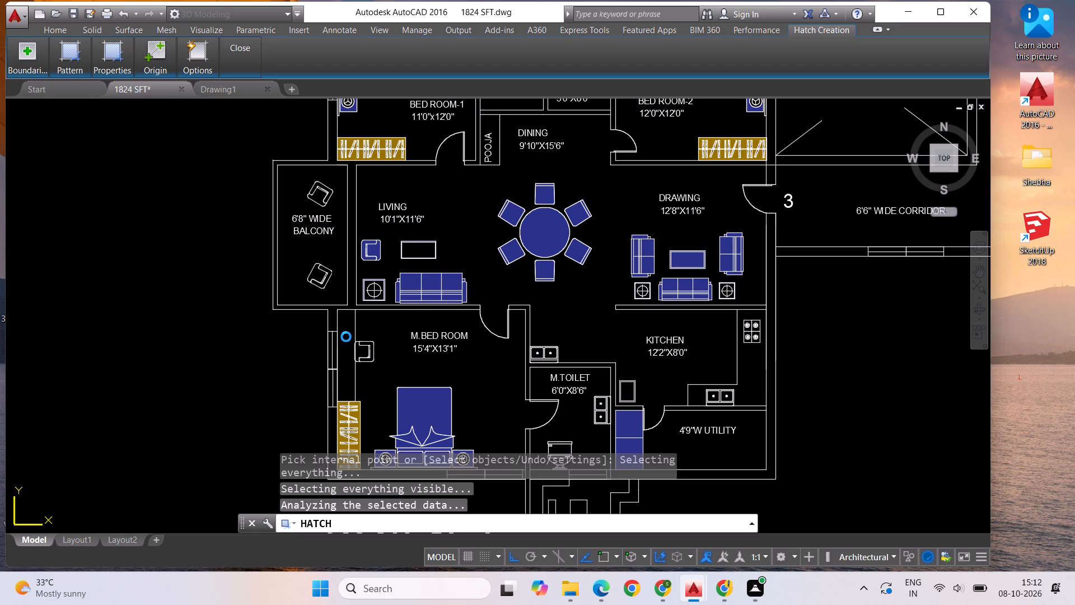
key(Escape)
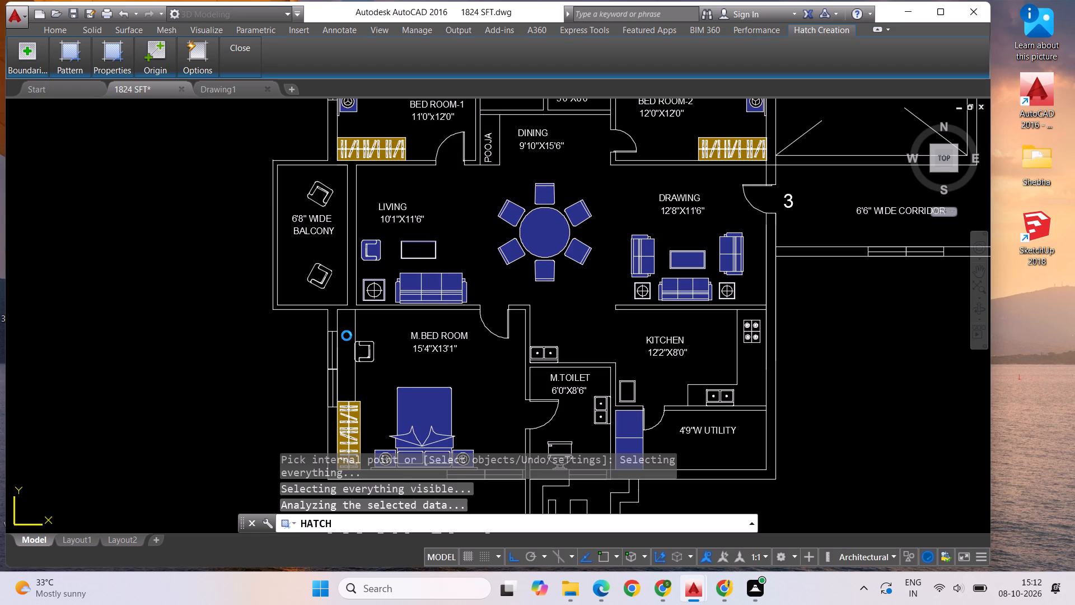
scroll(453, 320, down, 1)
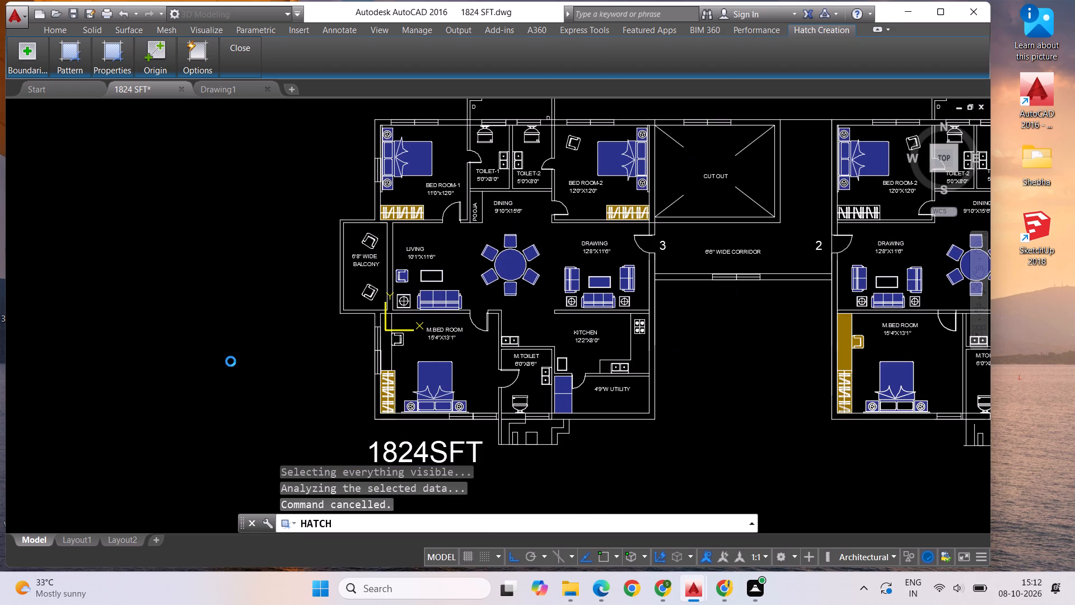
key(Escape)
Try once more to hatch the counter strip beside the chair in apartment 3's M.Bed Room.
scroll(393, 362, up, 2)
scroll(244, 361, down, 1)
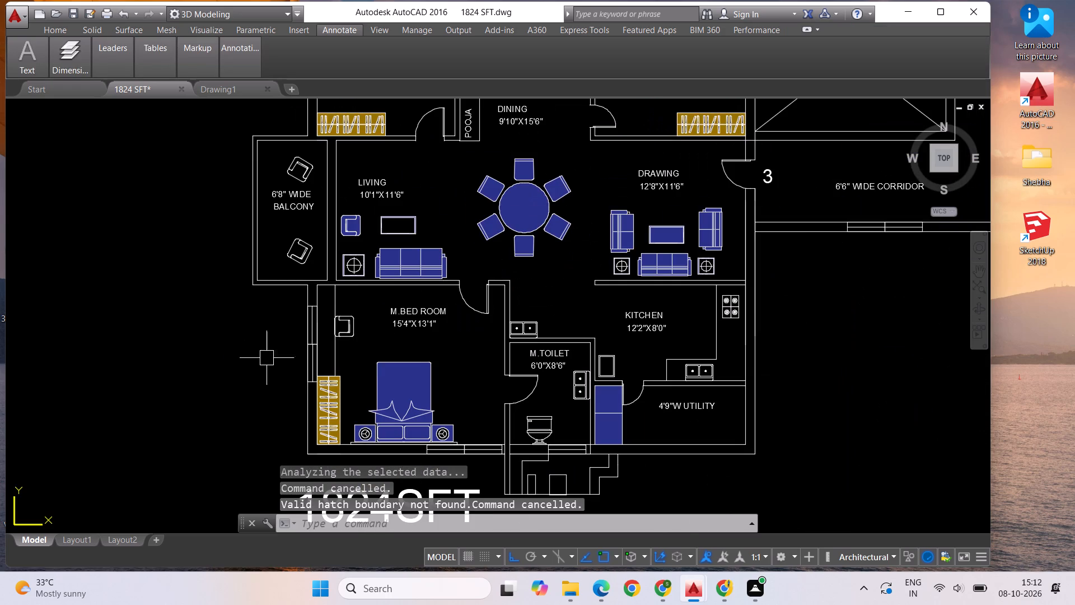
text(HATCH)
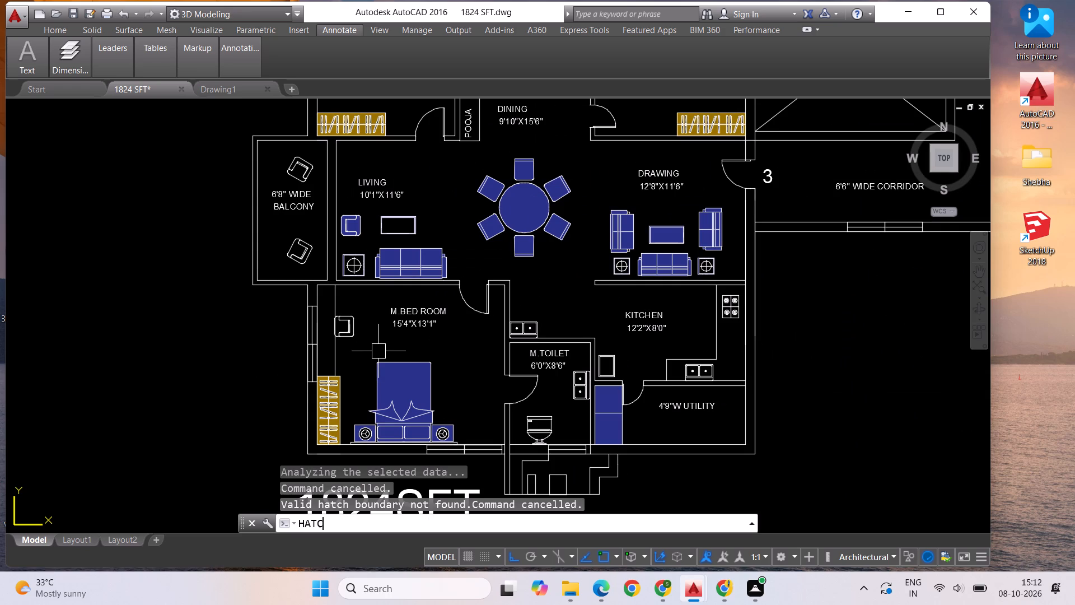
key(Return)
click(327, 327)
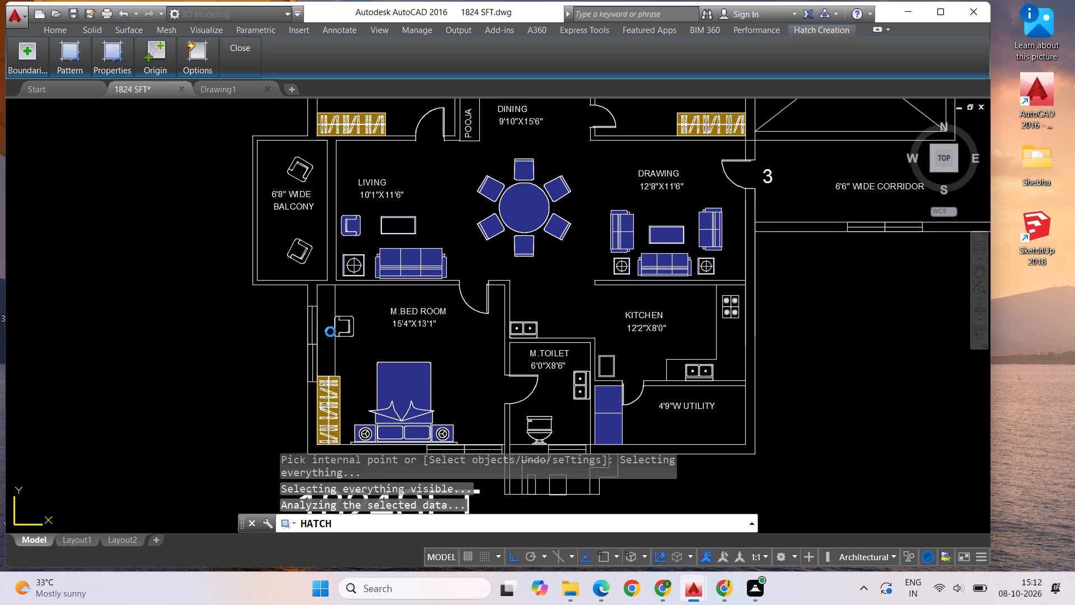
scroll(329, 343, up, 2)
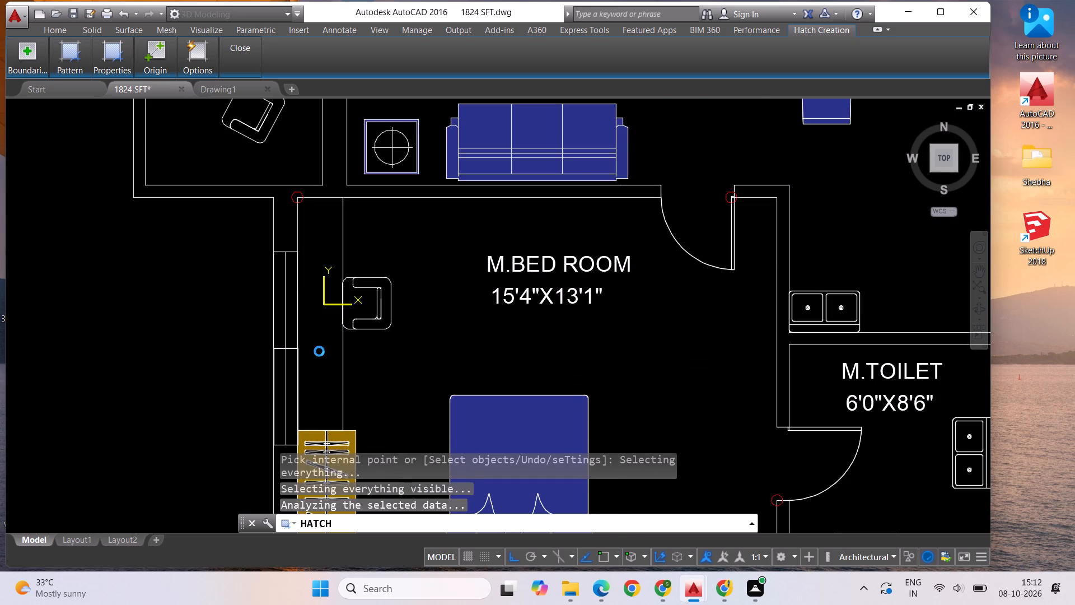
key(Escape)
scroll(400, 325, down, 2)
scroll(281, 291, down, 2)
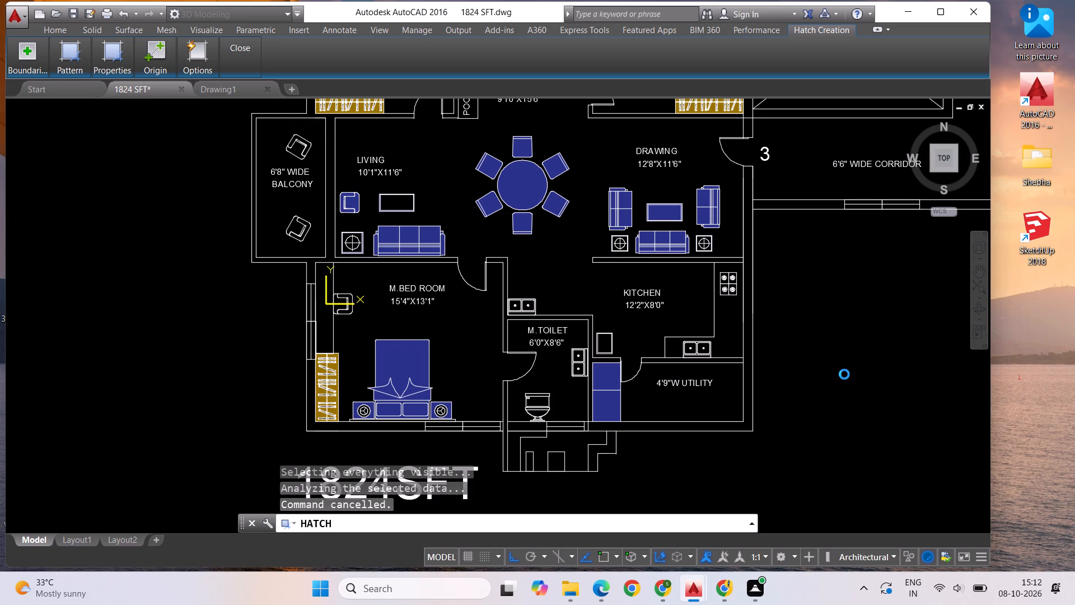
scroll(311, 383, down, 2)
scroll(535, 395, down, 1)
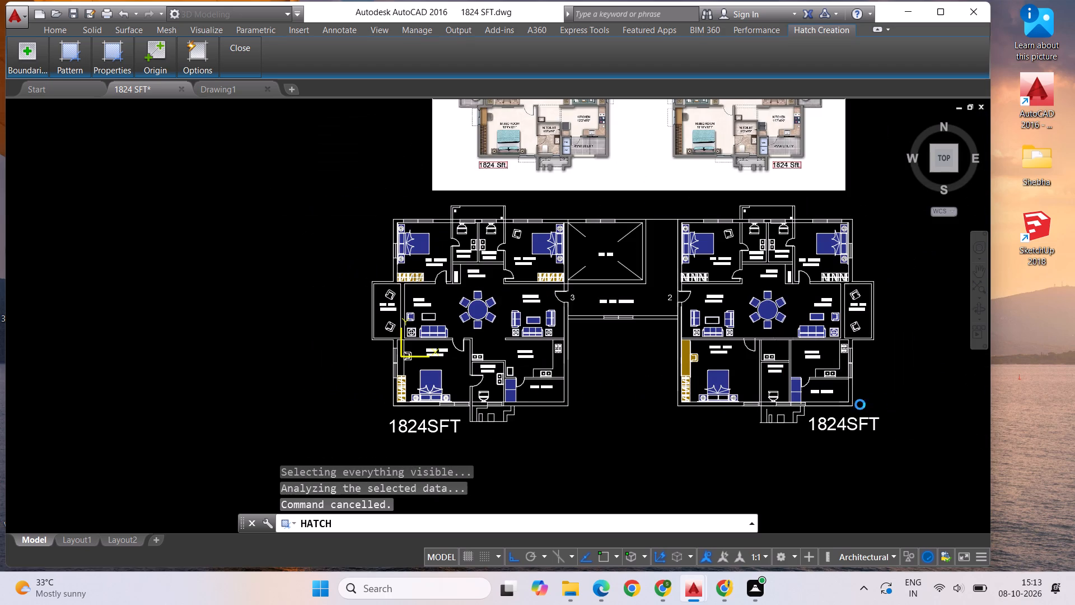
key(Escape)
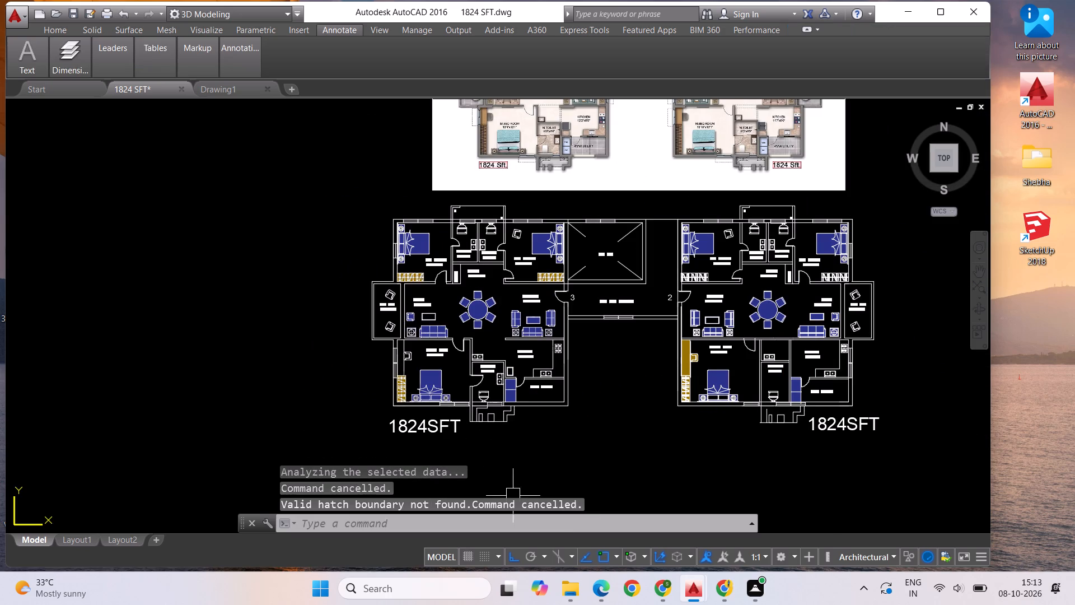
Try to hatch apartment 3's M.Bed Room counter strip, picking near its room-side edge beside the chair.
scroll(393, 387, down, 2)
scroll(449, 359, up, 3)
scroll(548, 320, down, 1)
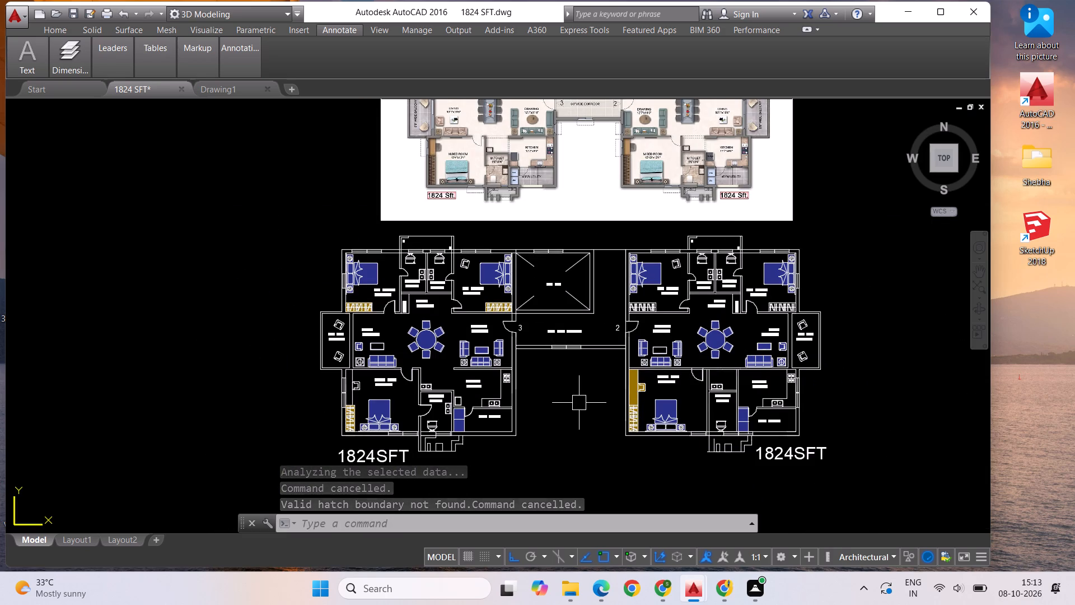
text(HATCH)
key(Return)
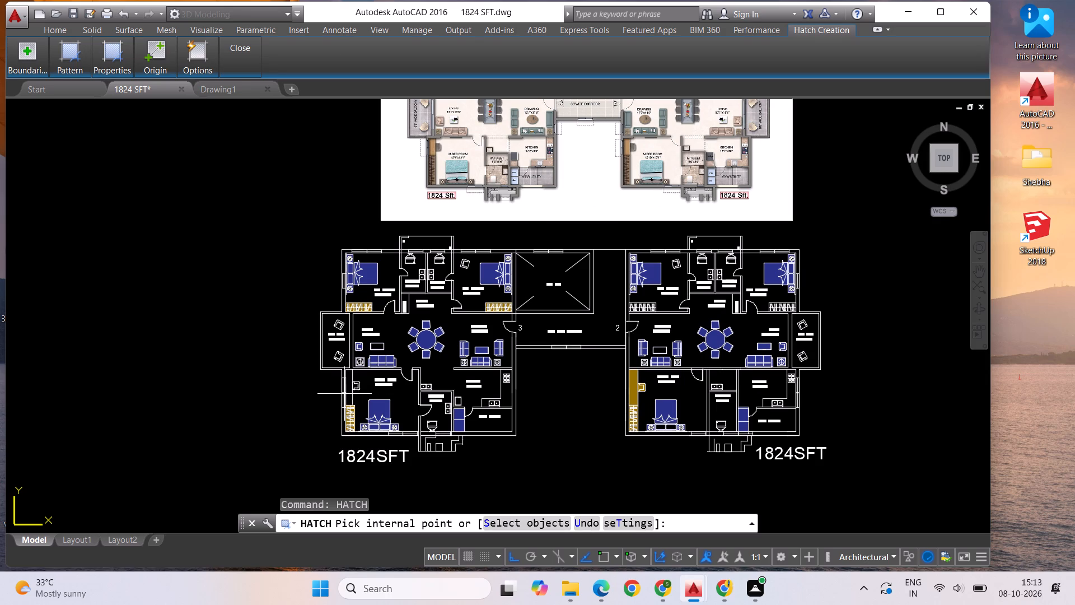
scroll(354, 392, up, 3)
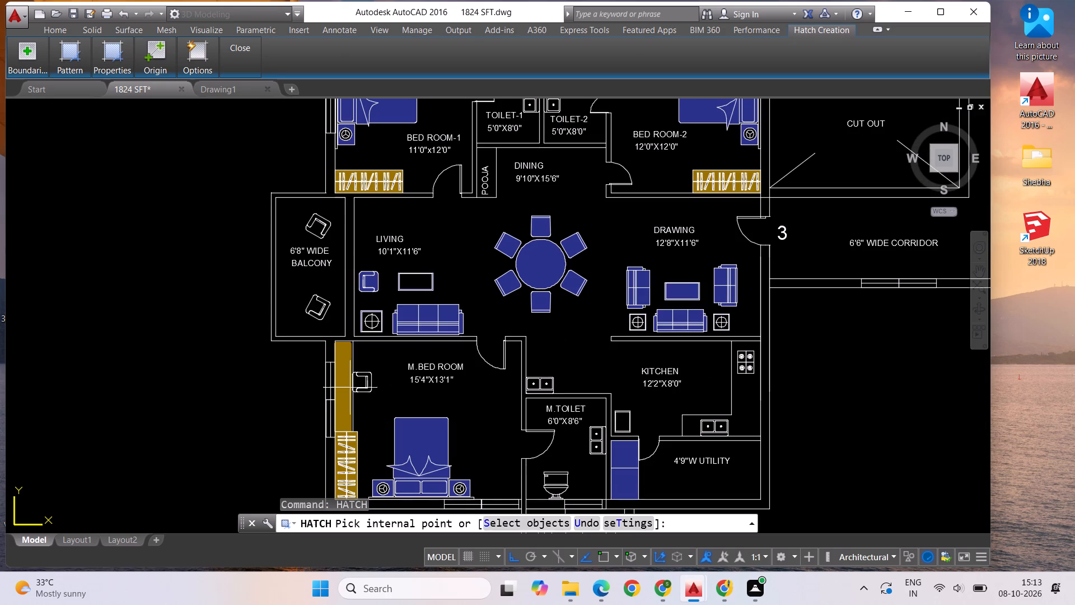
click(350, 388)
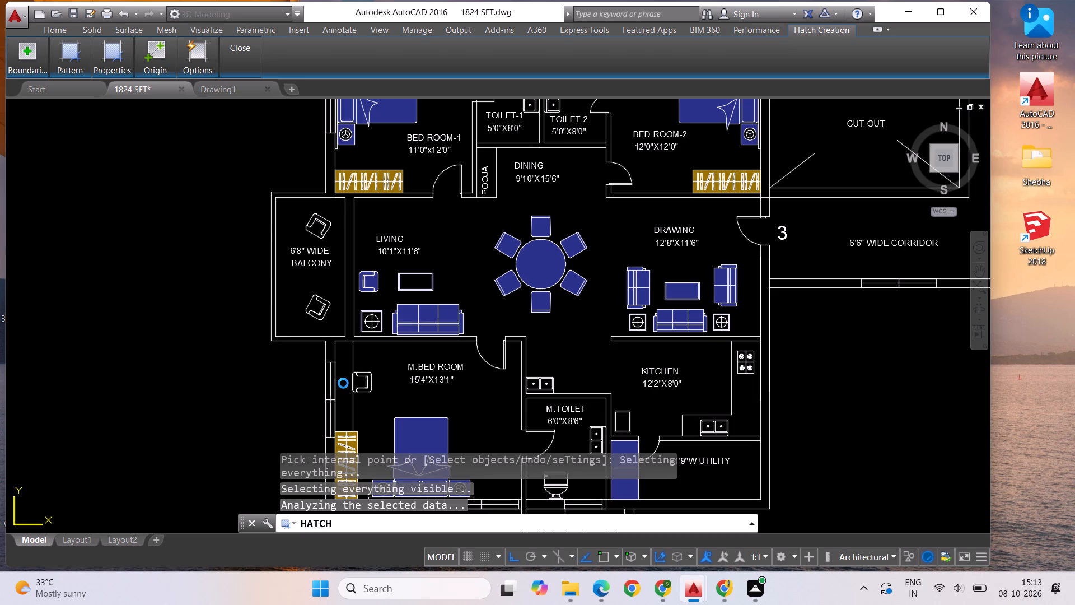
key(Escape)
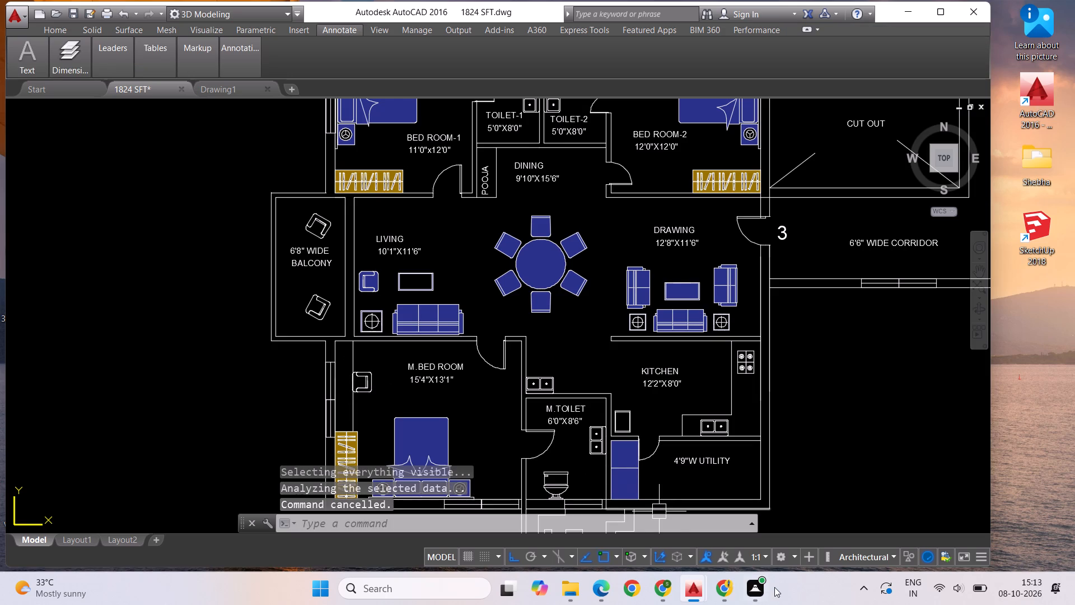
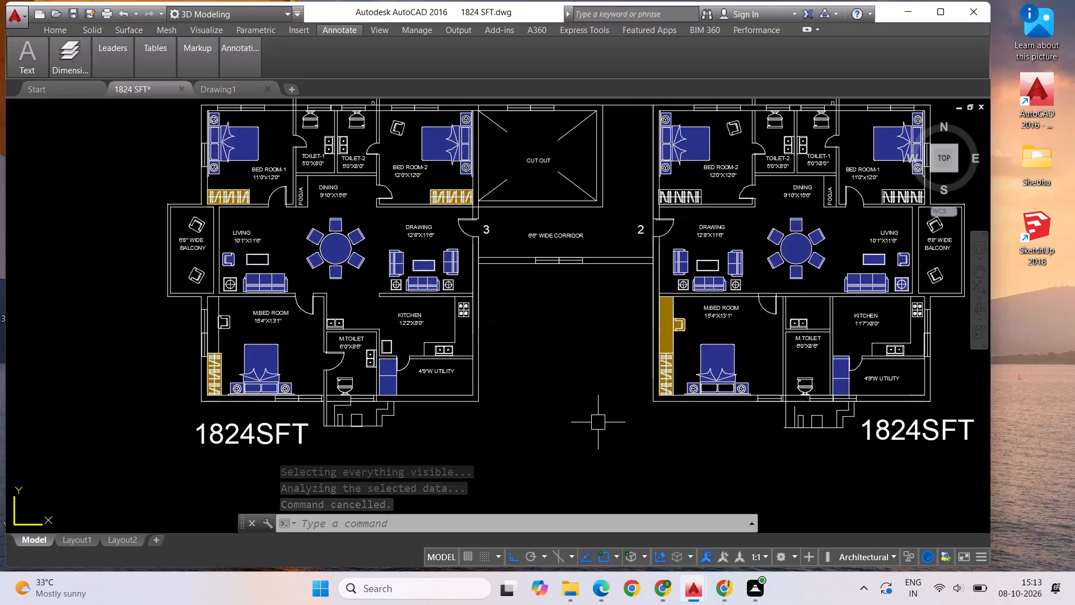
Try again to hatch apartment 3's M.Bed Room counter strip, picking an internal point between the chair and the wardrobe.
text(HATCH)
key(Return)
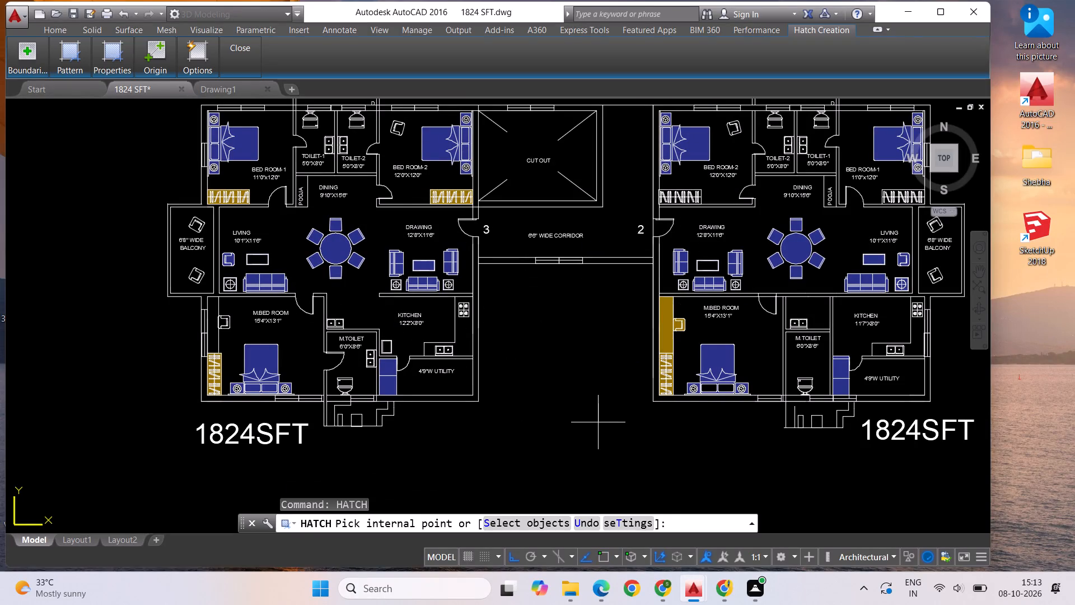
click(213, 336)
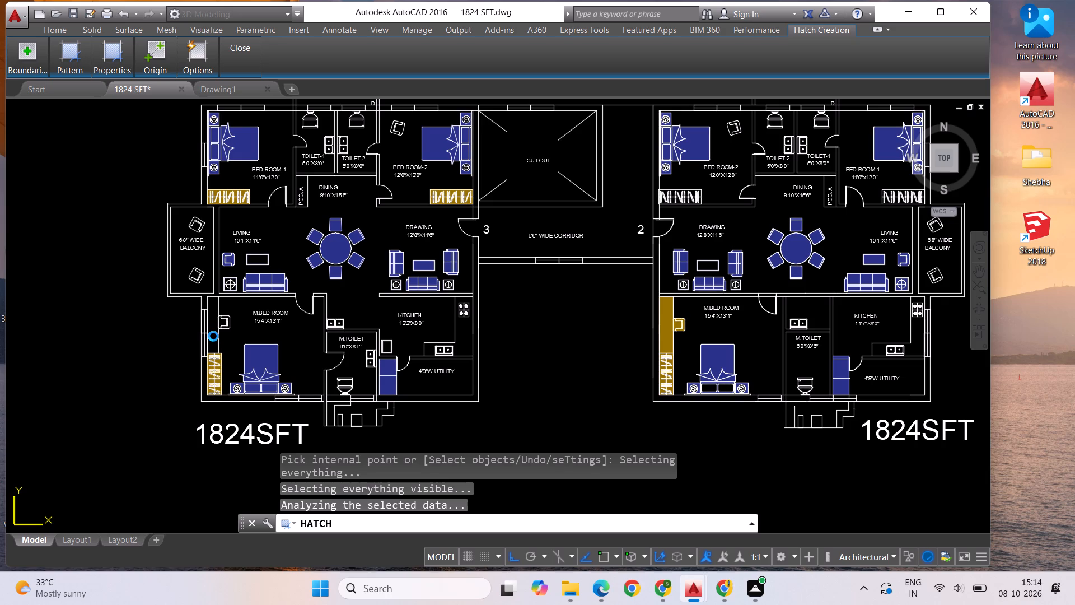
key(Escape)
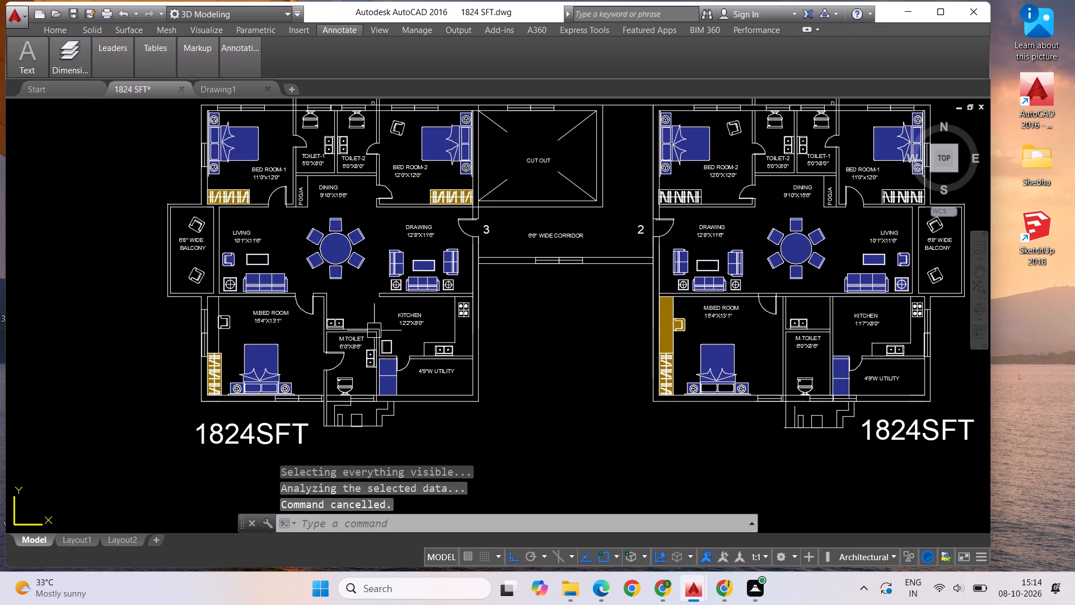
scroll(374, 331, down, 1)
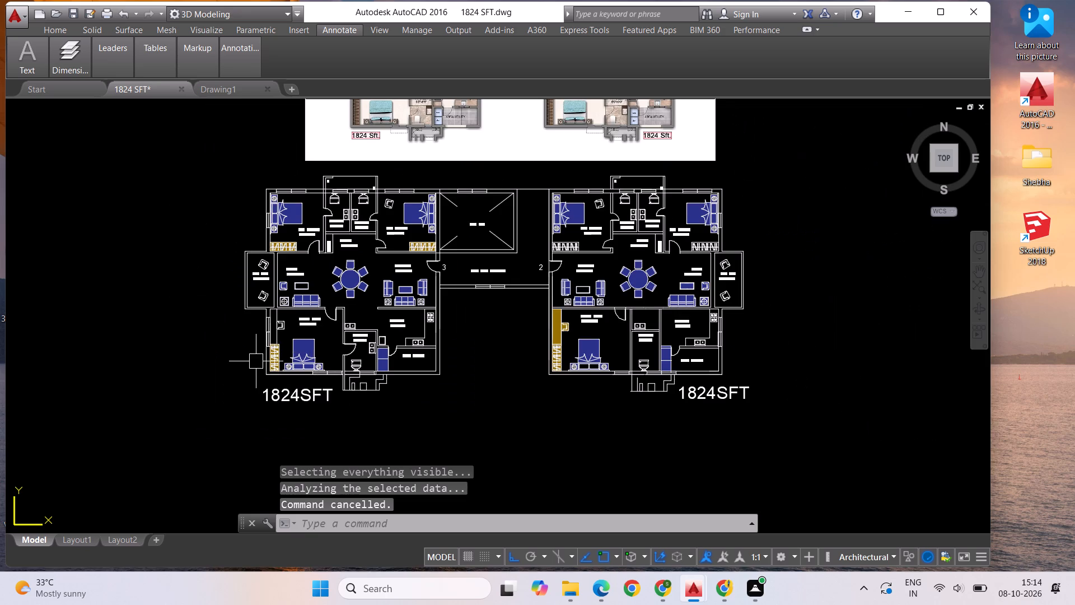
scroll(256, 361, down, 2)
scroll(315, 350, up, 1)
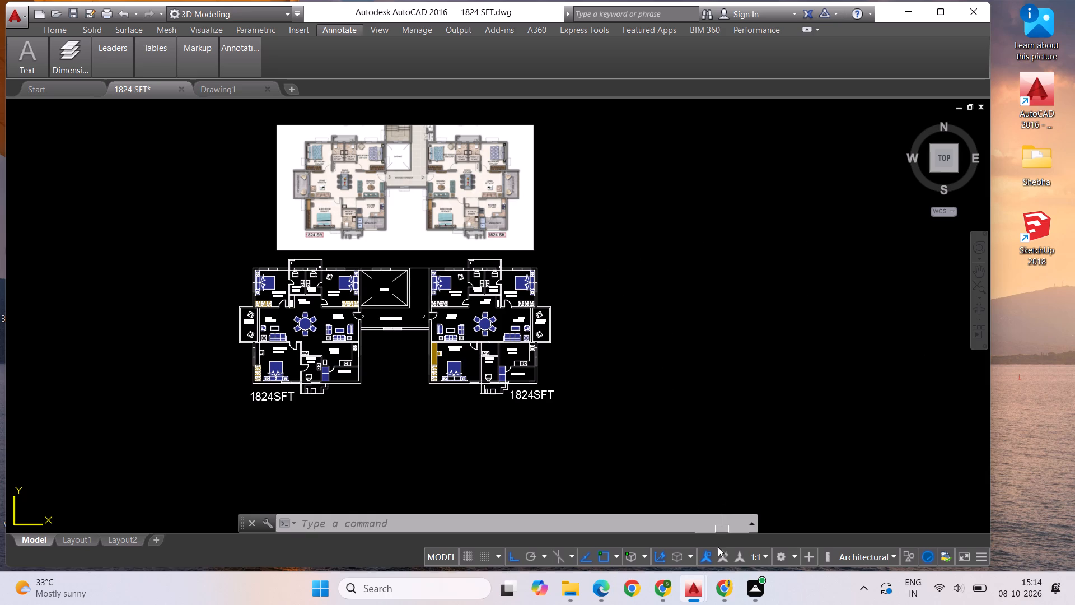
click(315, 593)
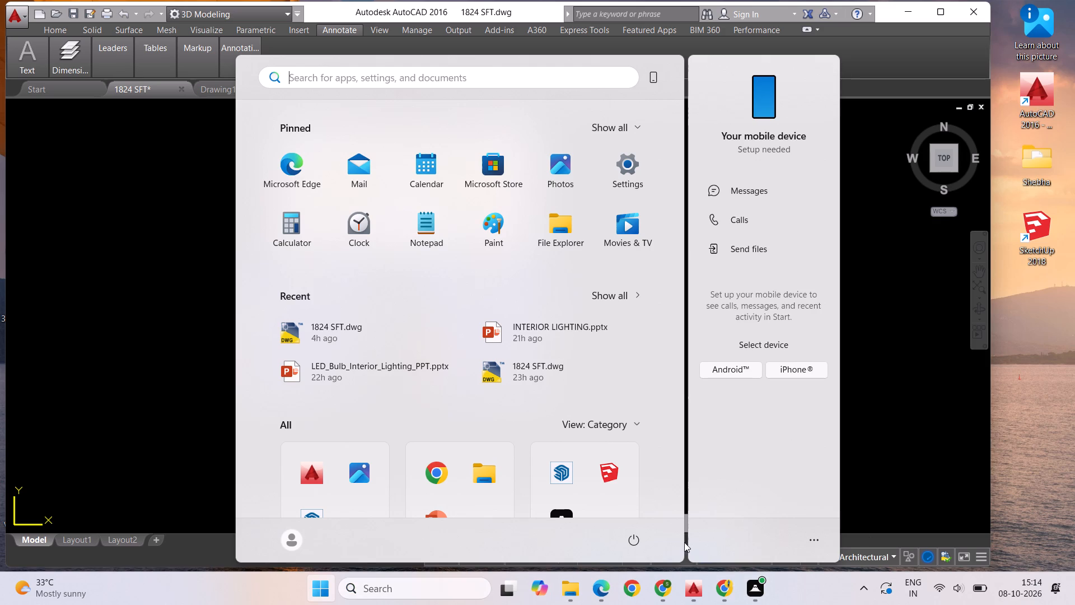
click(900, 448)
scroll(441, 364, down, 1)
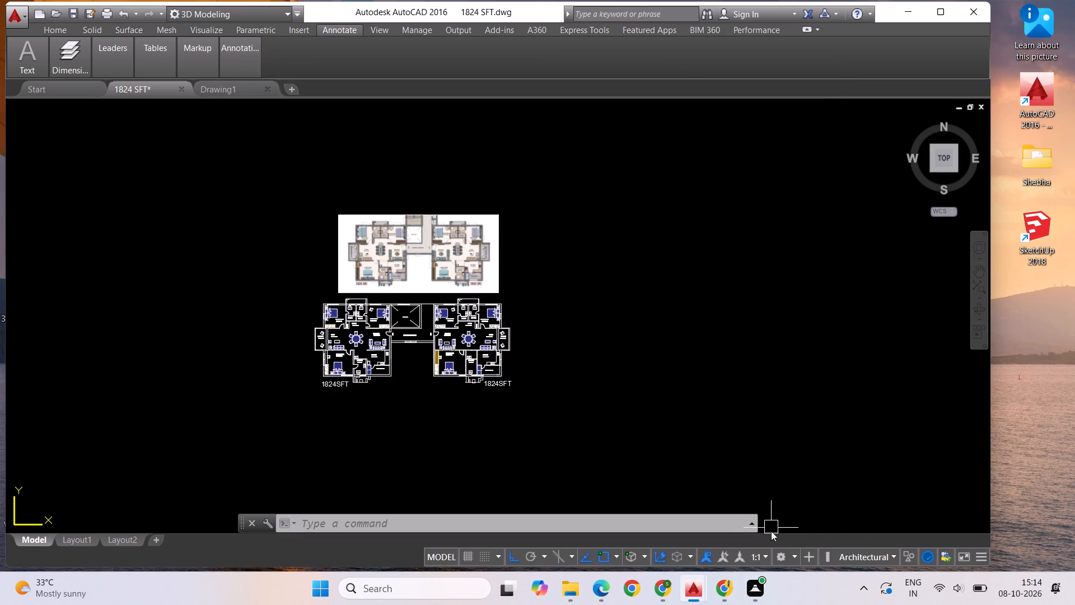
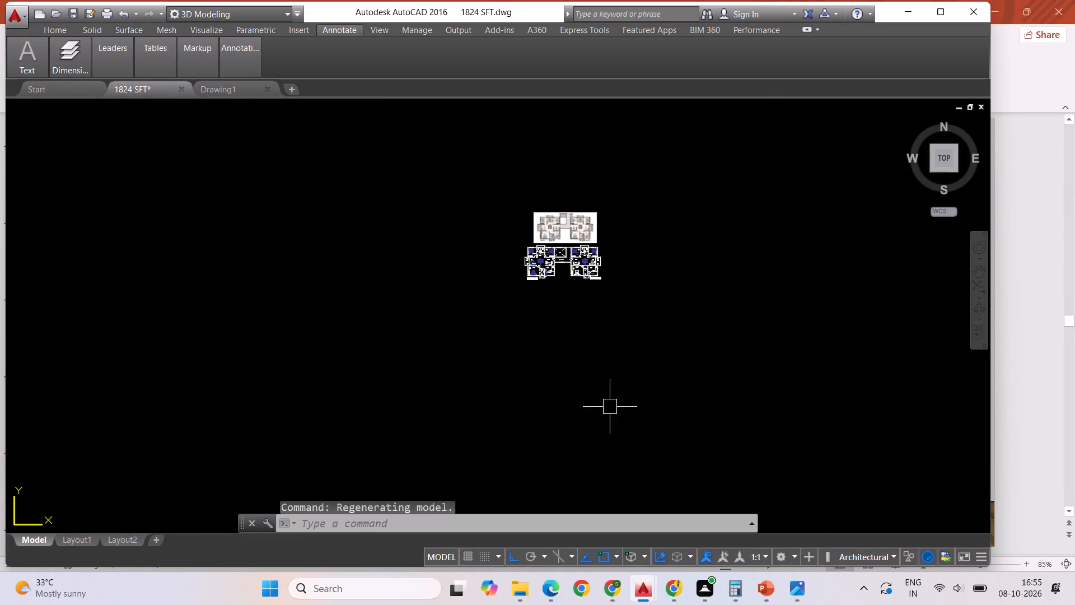
Examine the furniture and wardrobe hatches in both apartments against the reference floor plan image.
scroll(574, 223, up, 3)
scroll(406, 244, up, 1)
scroll(401, 247, down, 1)
scroll(550, 253, down, 1)
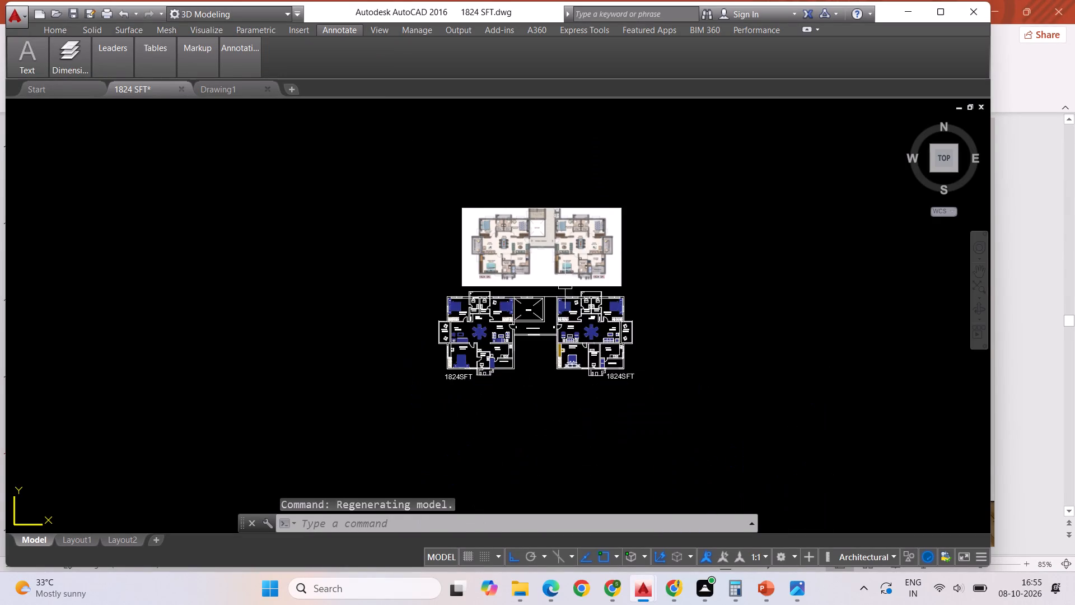
scroll(565, 288, up, 2)
scroll(465, 274, down, 1)
scroll(469, 295, up, 3)
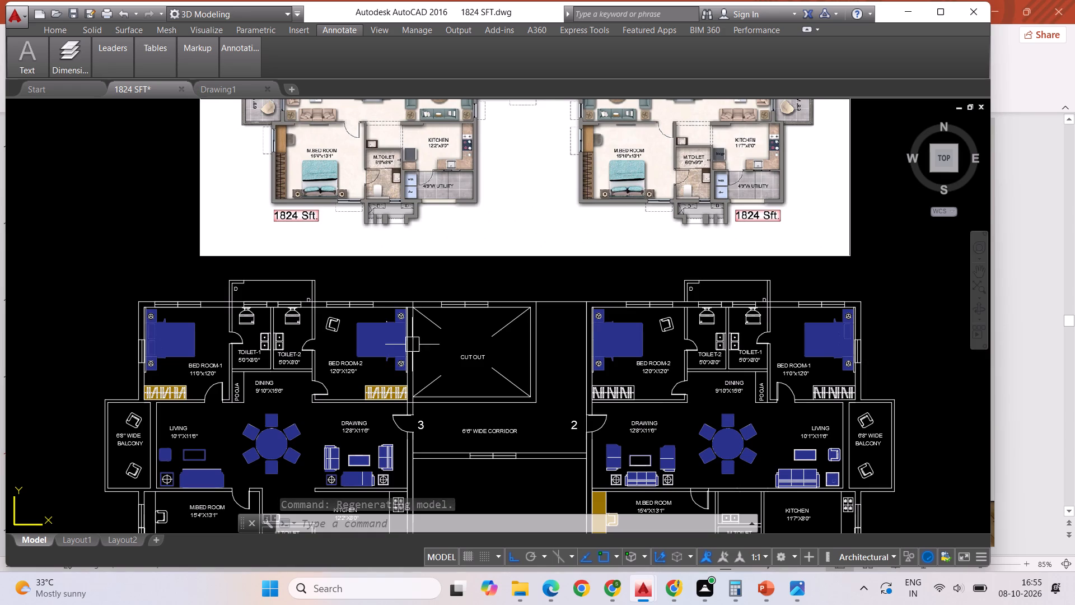
scroll(659, 288, down, 1)
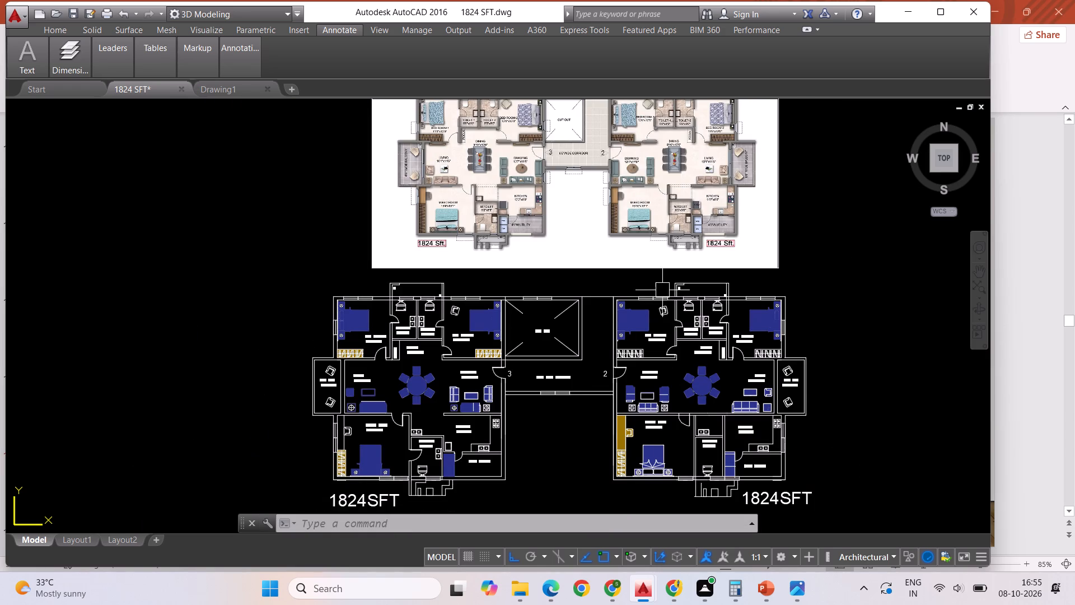
scroll(653, 383, up, 2)
scroll(612, 353, down, 2)
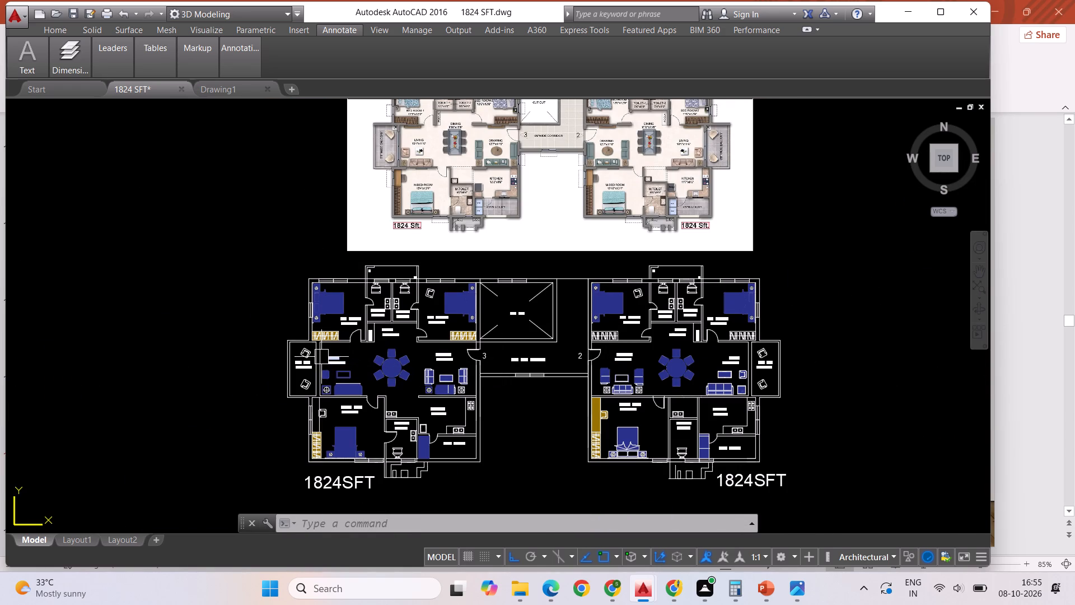
scroll(321, 357, down, 1)
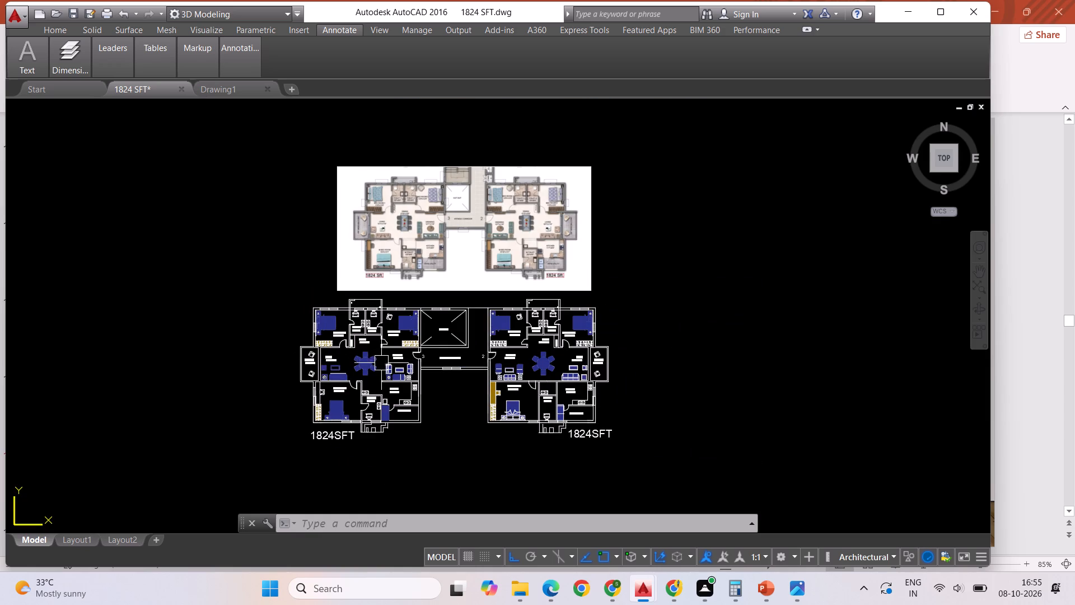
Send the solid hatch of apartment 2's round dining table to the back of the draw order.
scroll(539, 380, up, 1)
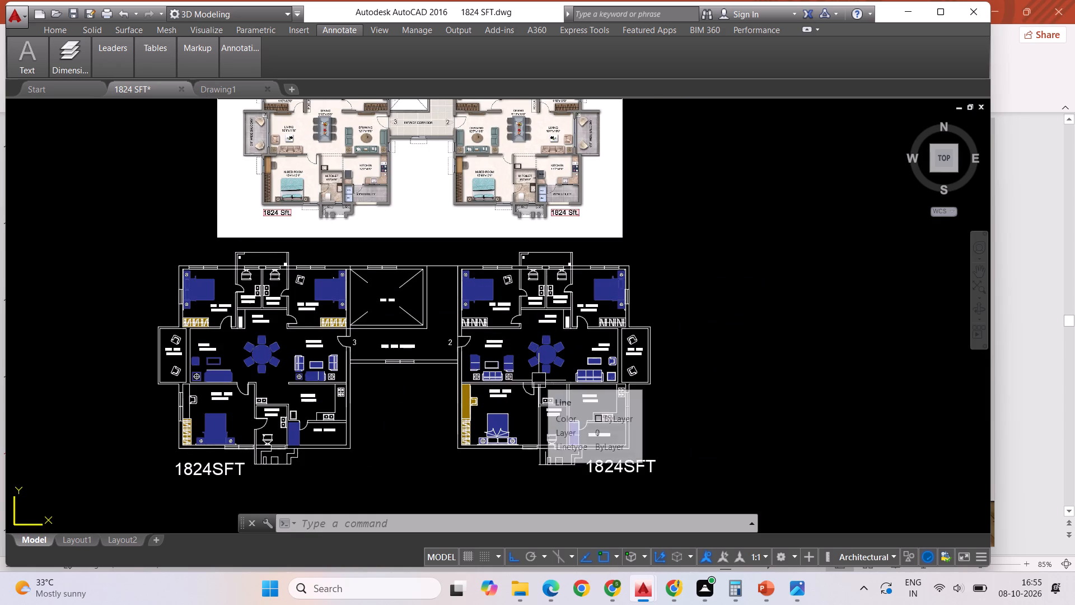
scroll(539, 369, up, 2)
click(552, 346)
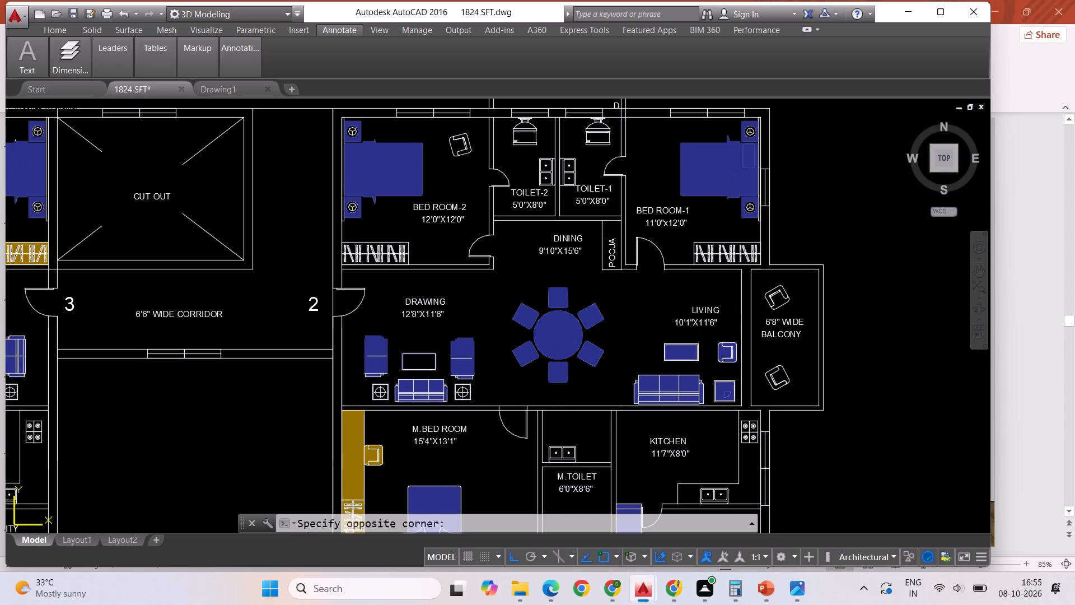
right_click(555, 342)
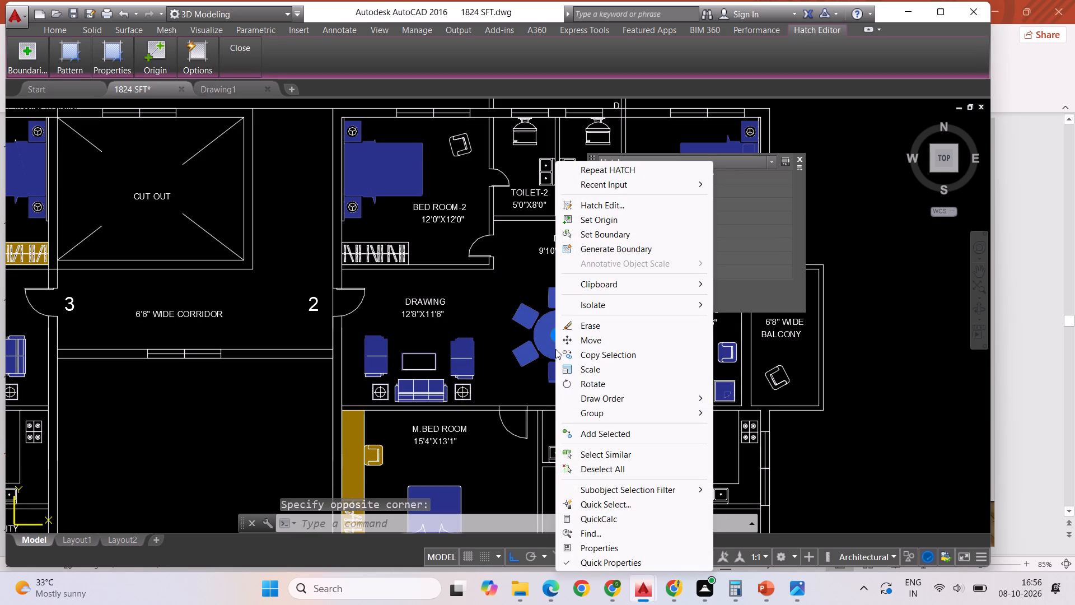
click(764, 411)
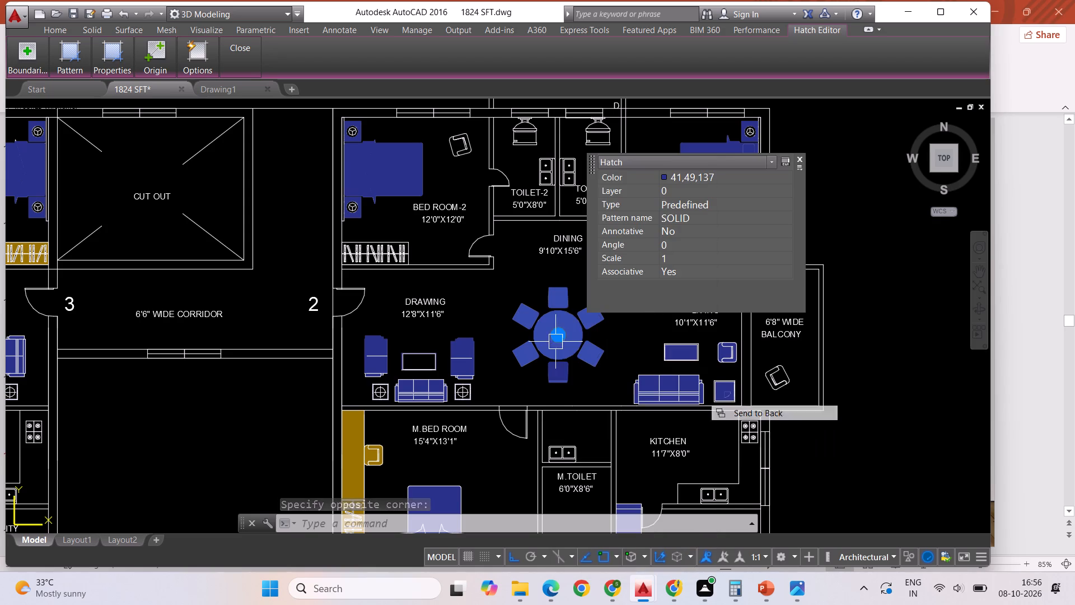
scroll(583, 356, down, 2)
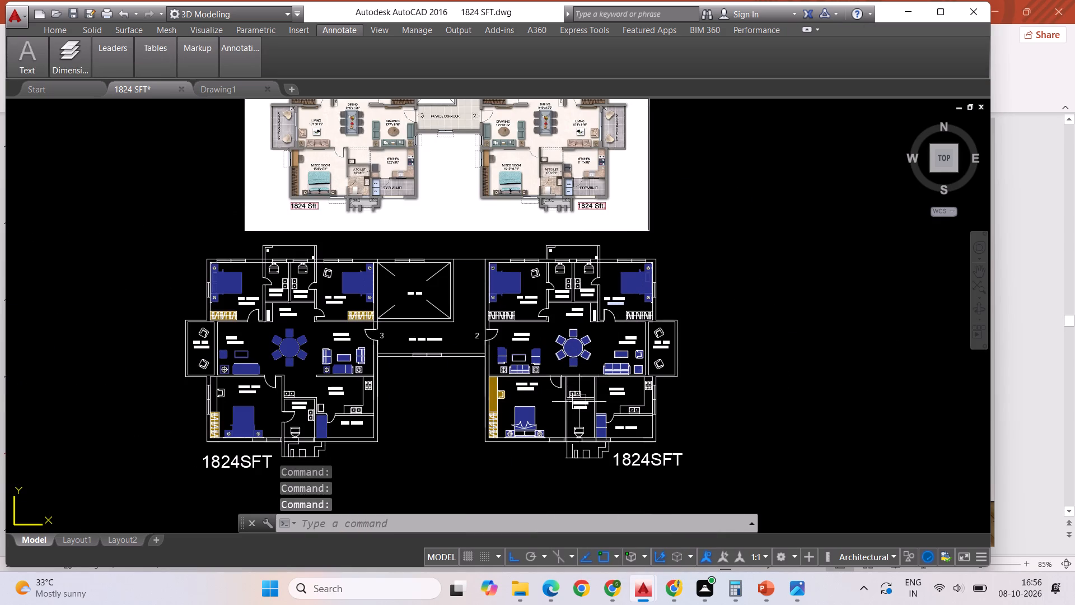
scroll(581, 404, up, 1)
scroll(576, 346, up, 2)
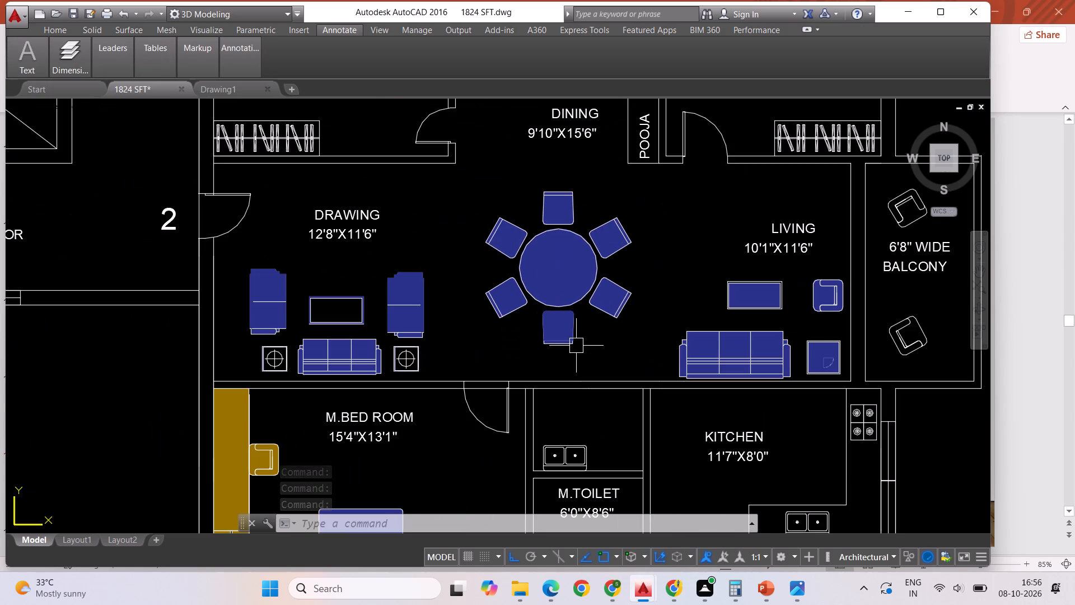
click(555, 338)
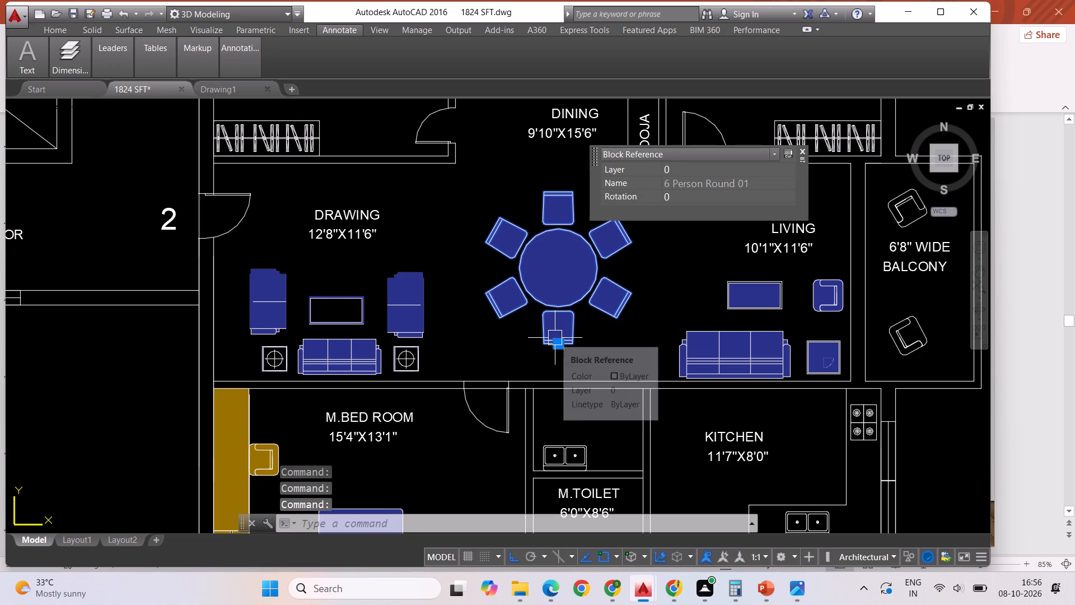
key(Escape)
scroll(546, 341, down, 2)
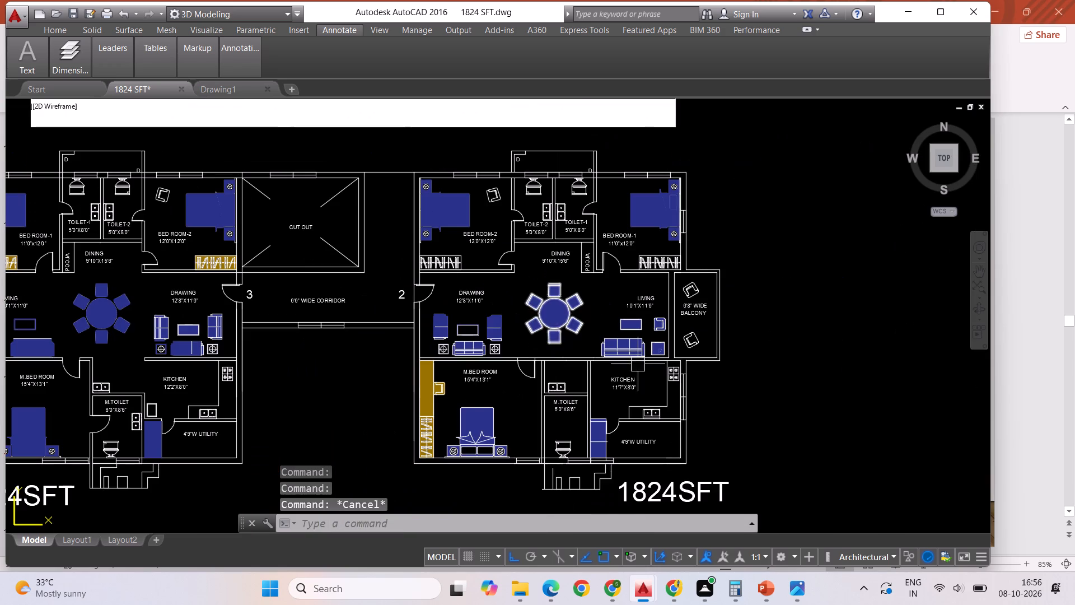
Undo the dining table hatch's send-to-back change and the last hatch made before it.
key(ctrl+z)
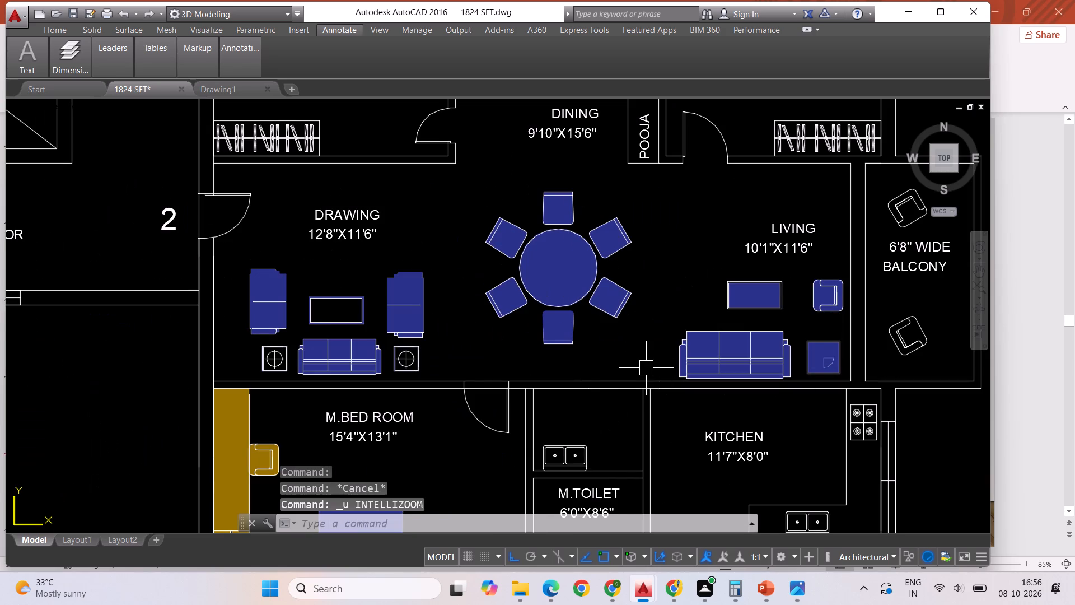
key(ctrl+z)
key(ctrl+z)
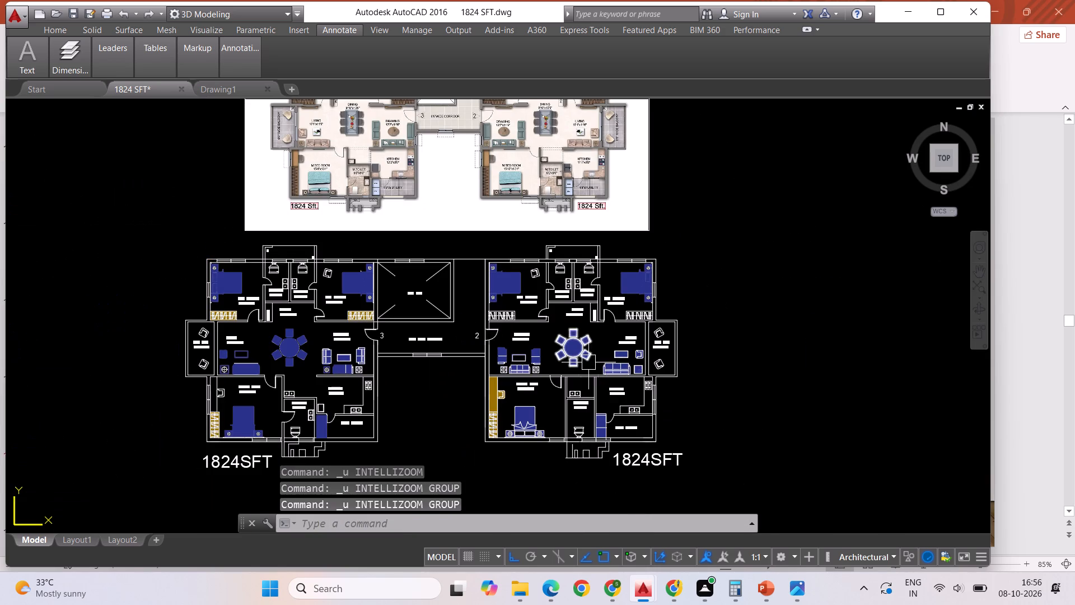
key(ctrl+z)
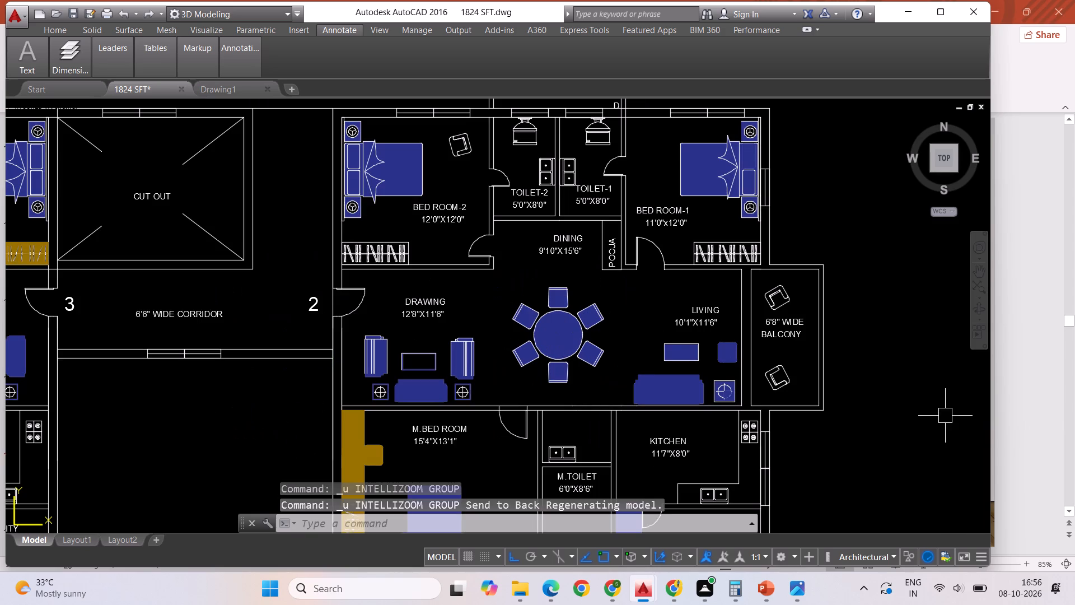
key(ctrl+z)
key(ctrl+z)
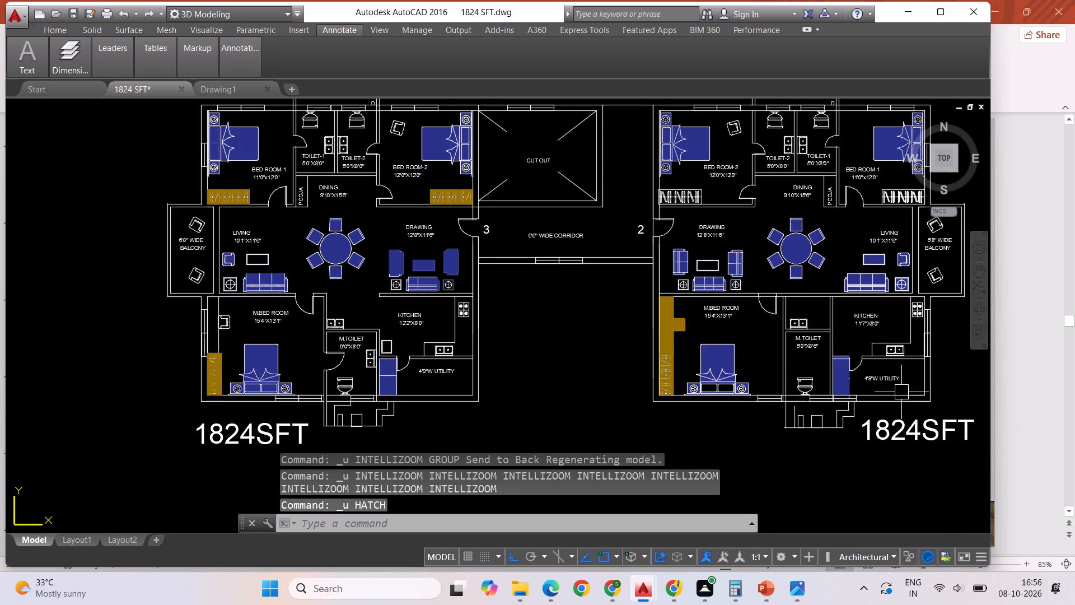
scroll(503, 384, down, 2)
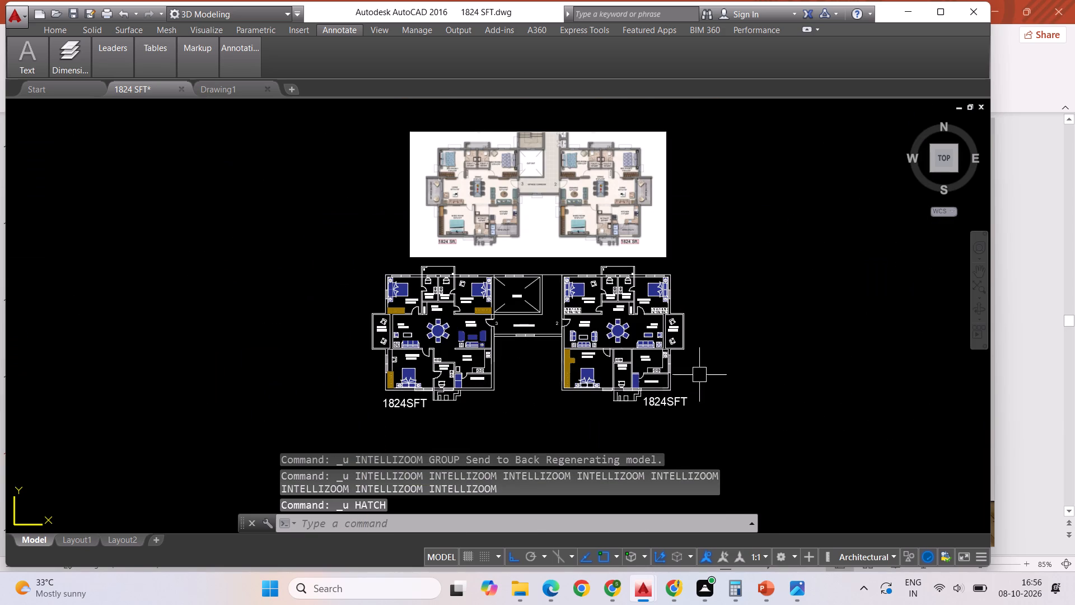
key(Escape)
Review the coloured plans of apartments 2 and 3 against the reference floor plan image.
scroll(506, 359, up, 2)
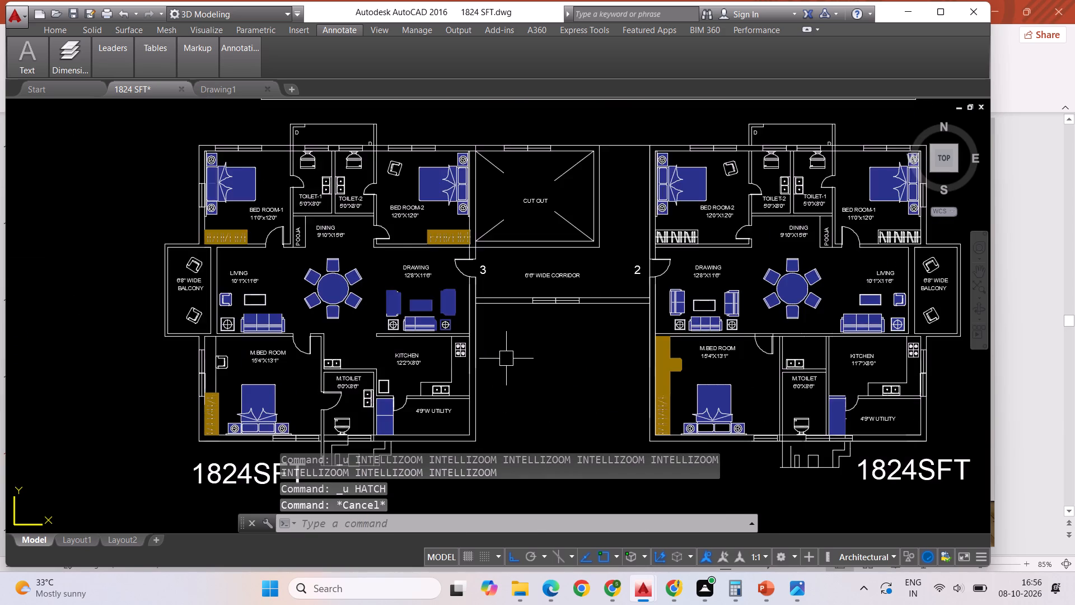
scroll(493, 361, down, 2)
scroll(533, 232, up, 2)
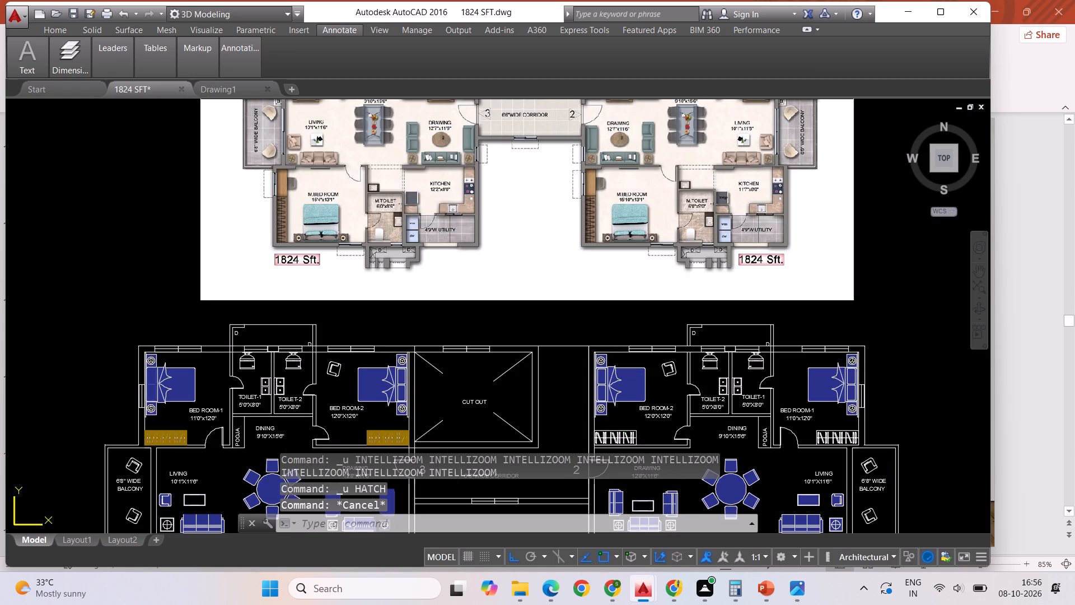
scroll(511, 203, down, 1)
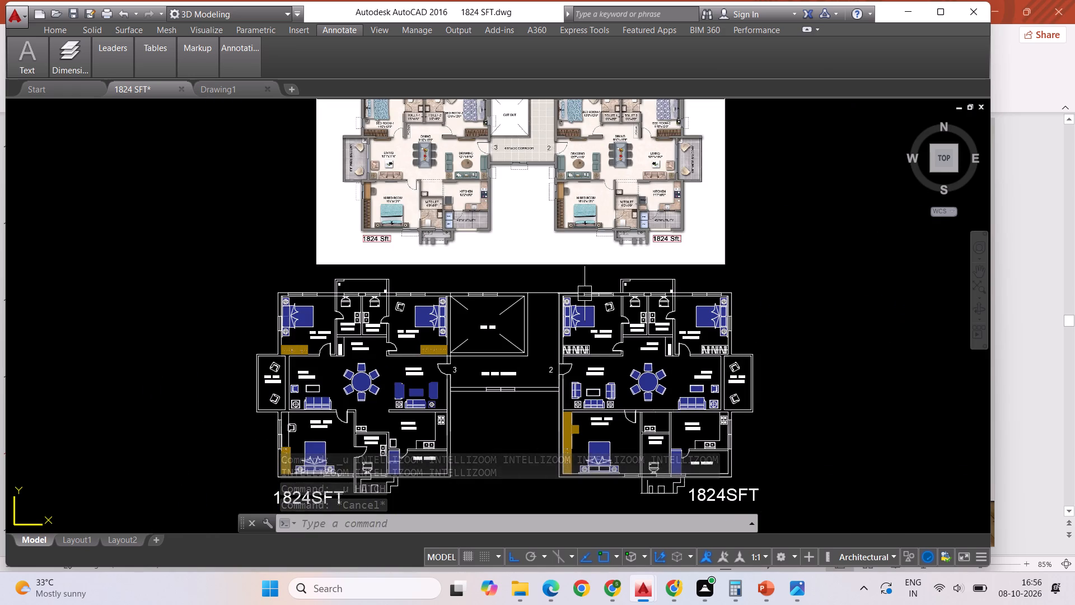
scroll(569, 259, down, 2)
scroll(479, 281, down, 2)
scroll(730, 304, down, 2)
scroll(584, 317, up, 2)
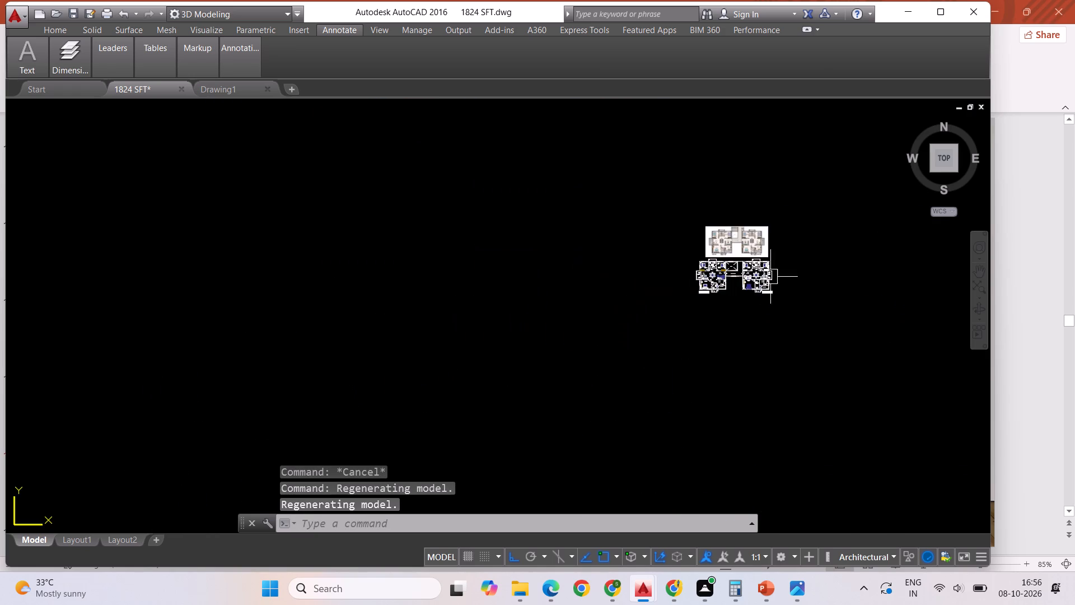
scroll(793, 245, up, 4)
scroll(441, 217, up, 1)
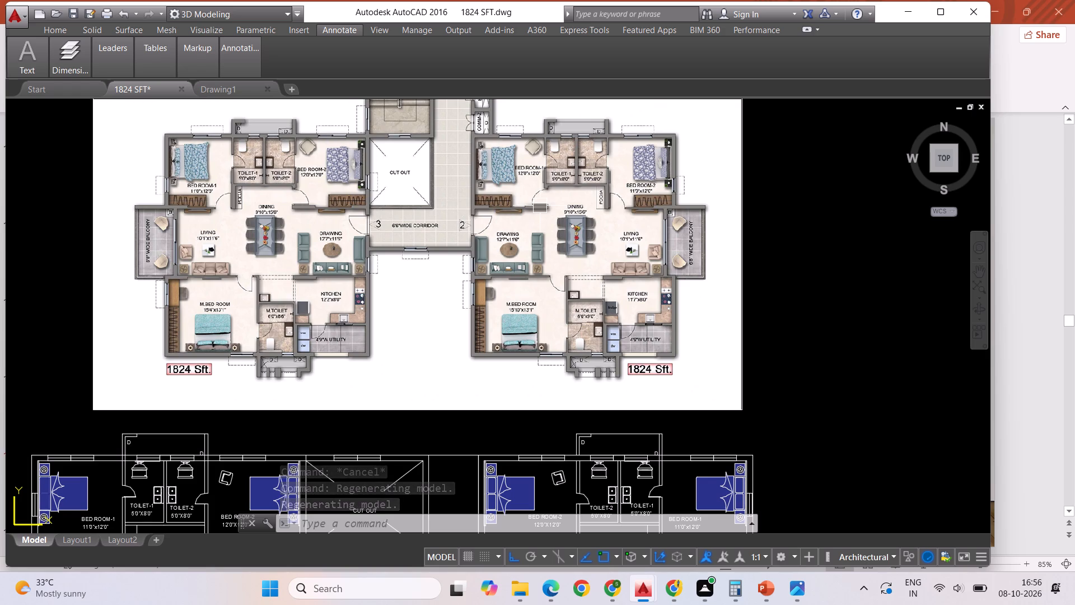
scroll(544, 203, down, 2)
scroll(529, 332, up, 2)
scroll(573, 330, down, 1)
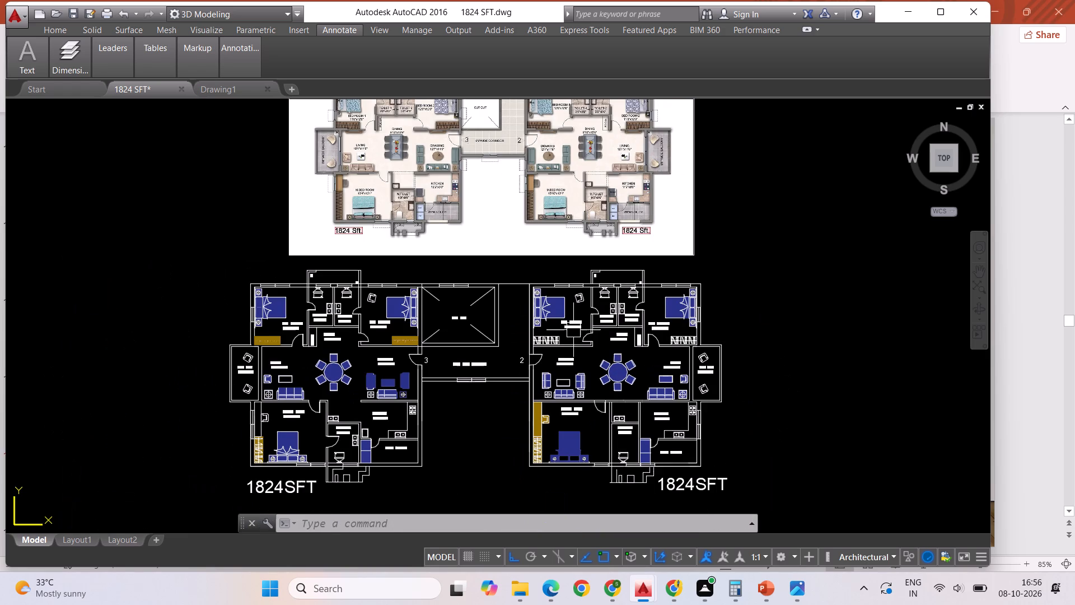
Close the Drawing1 drawing.
click(268, 89)
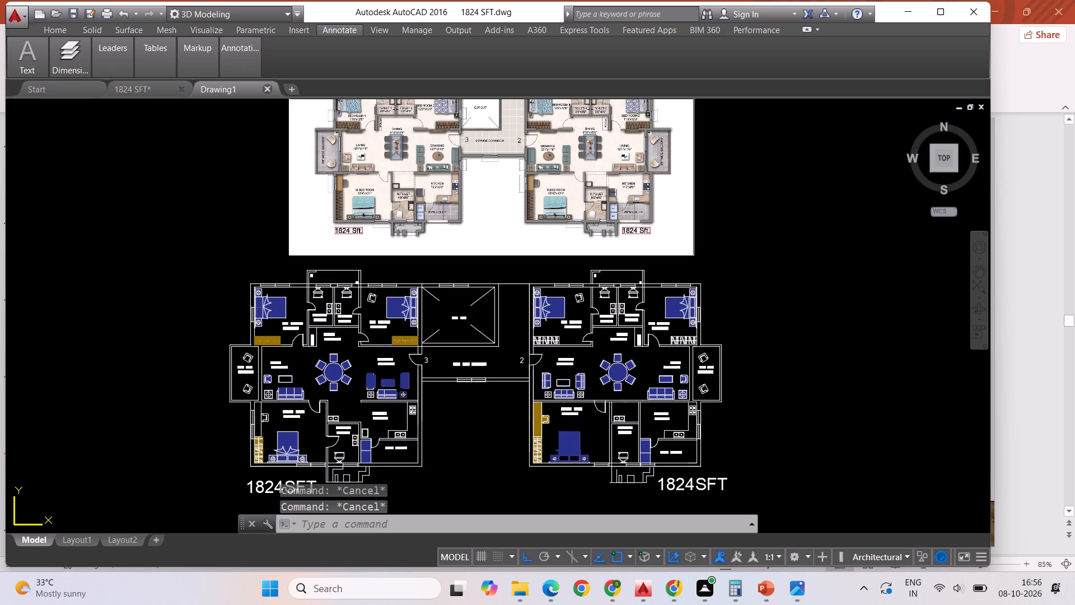
Set the uniform background colour of the 2D model space to White in the display options and apply it.
click(17, 18)
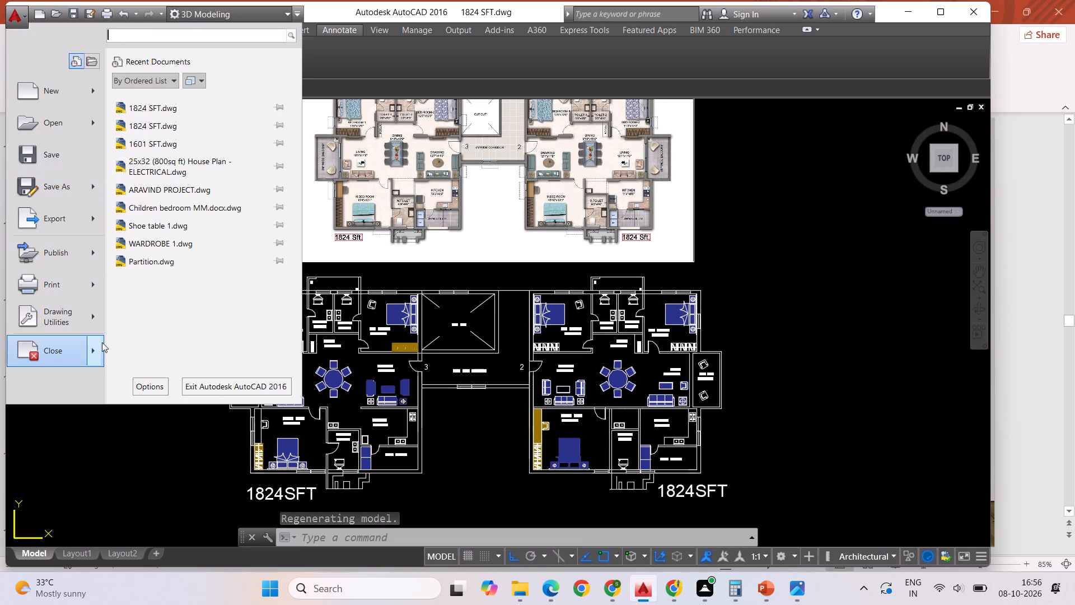
click(151, 383)
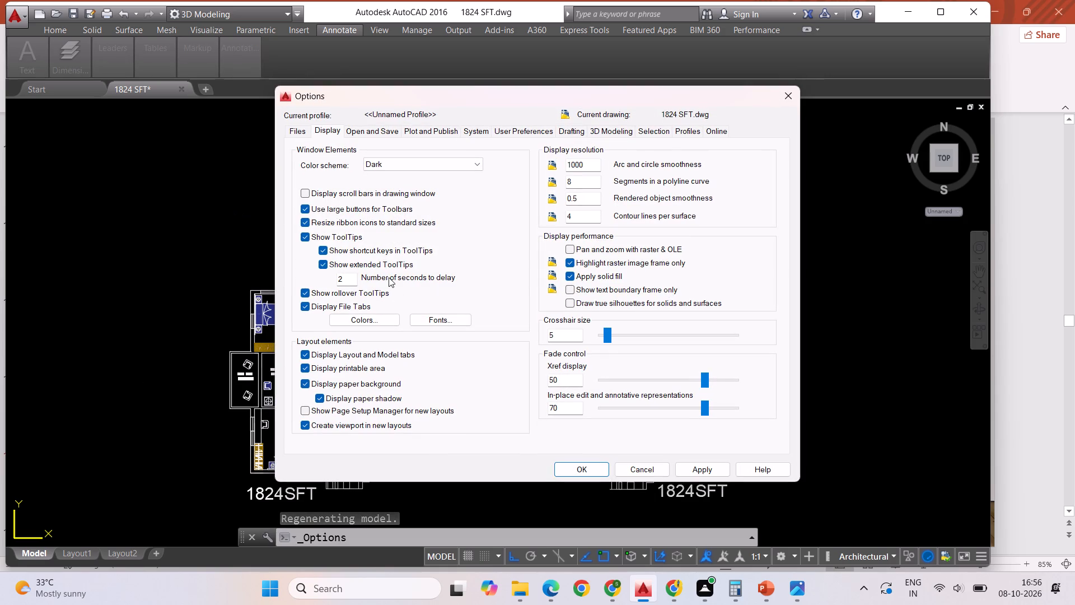
click(377, 317)
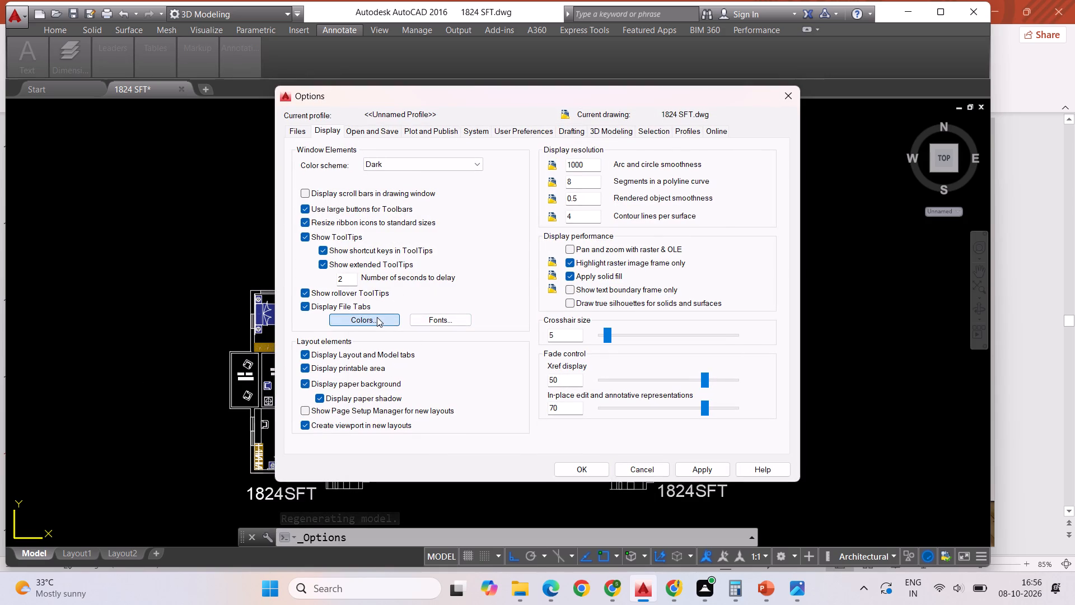
click(632, 140)
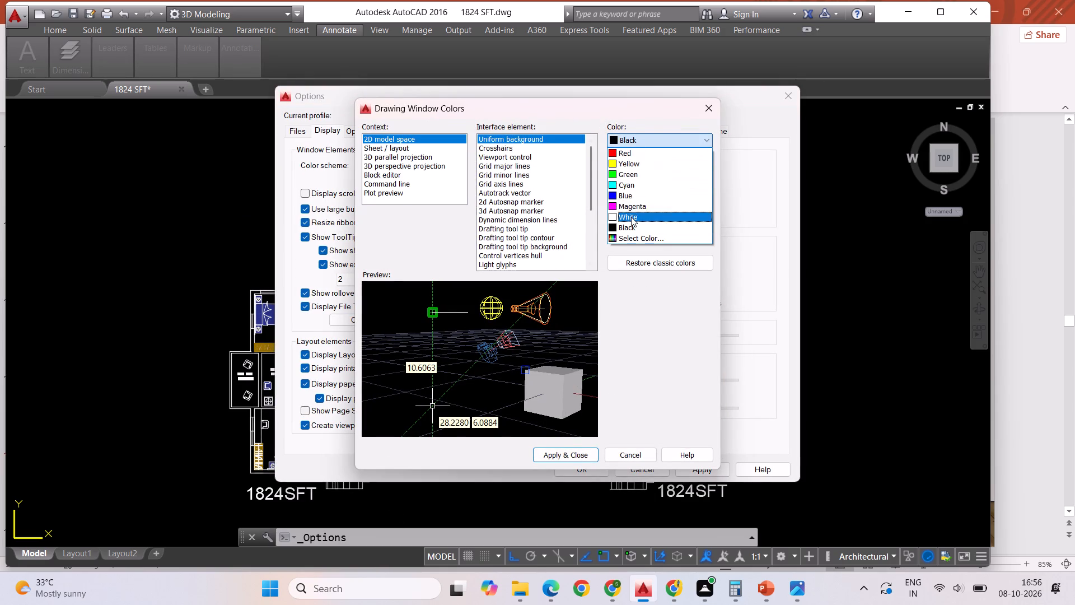
click(631, 217)
click(571, 450)
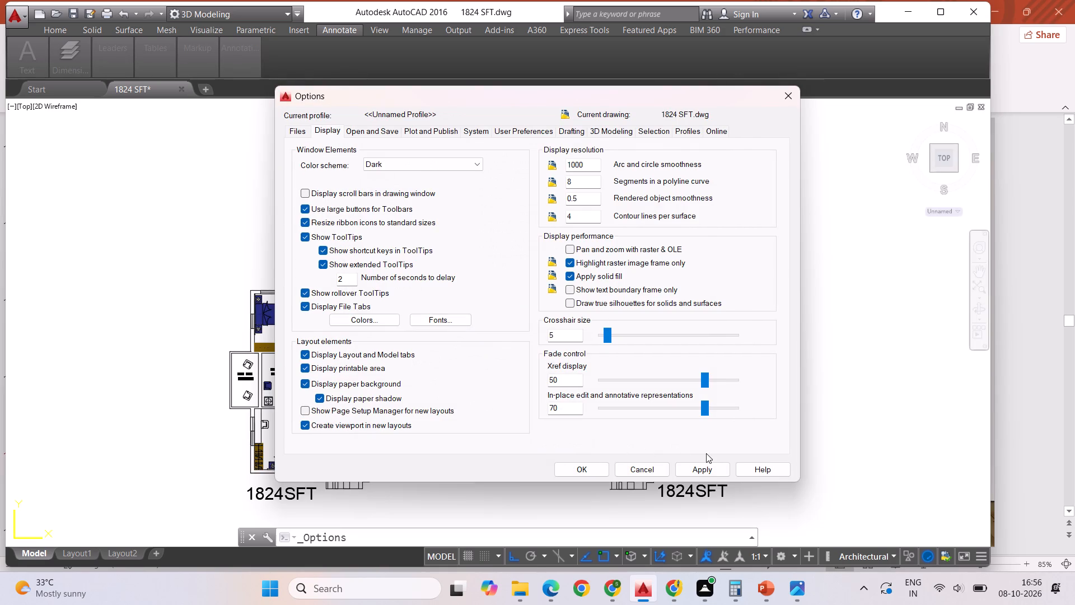
click(694, 467)
click(583, 469)
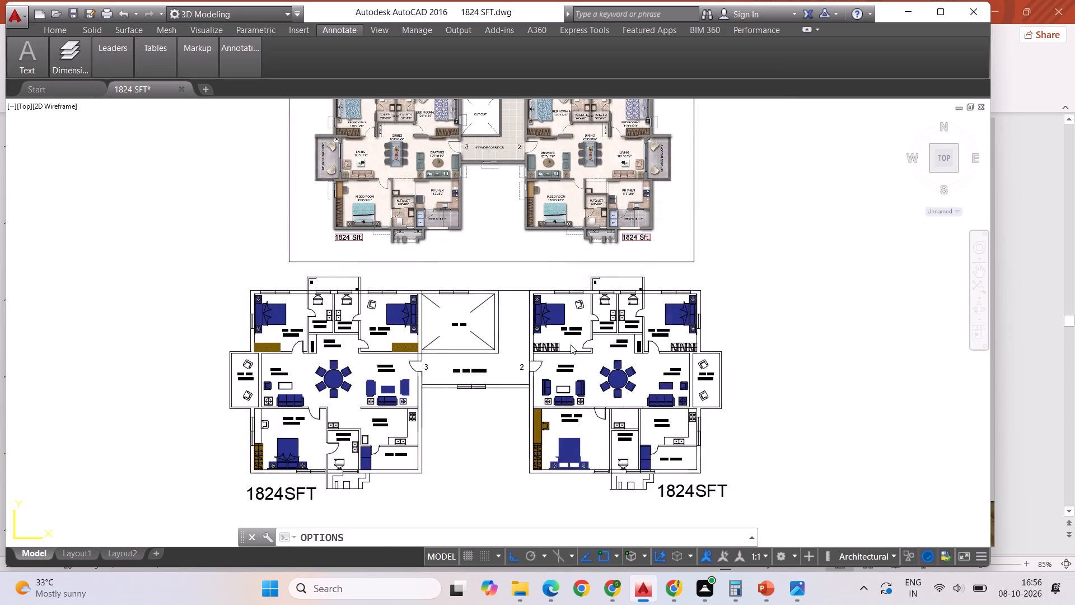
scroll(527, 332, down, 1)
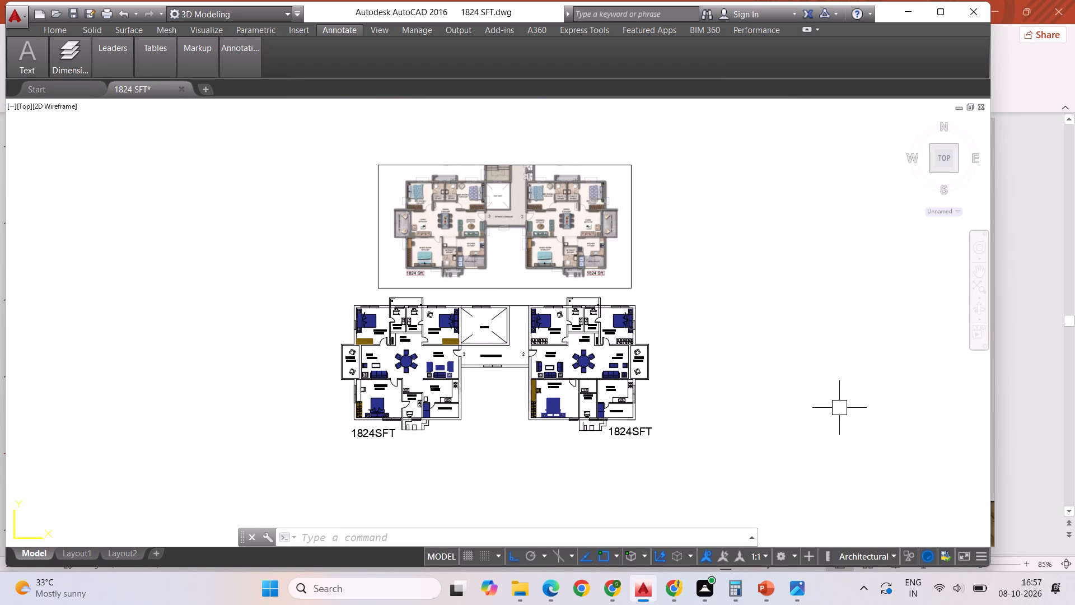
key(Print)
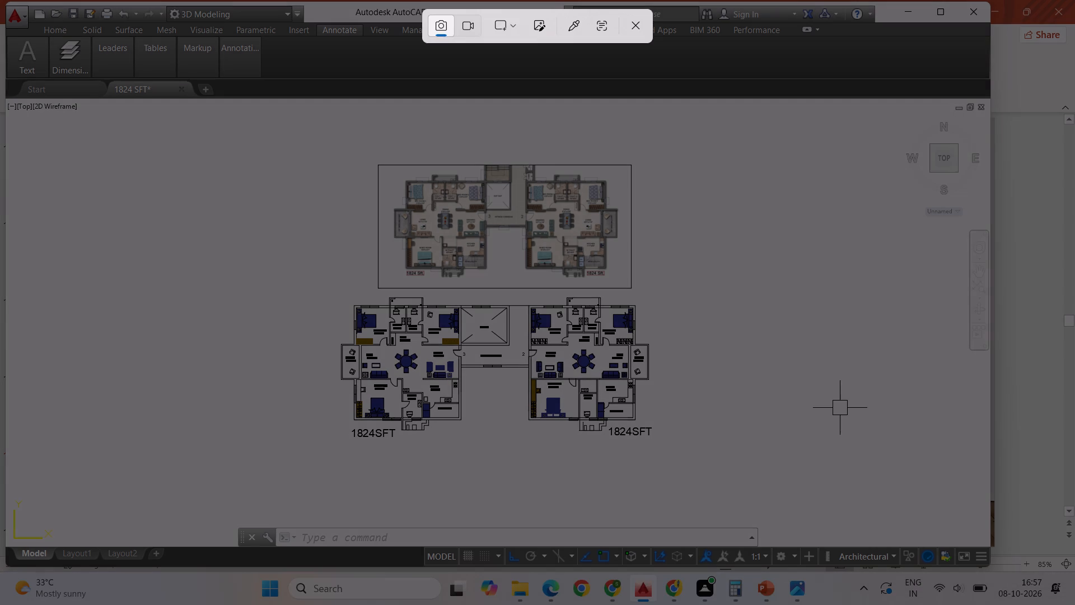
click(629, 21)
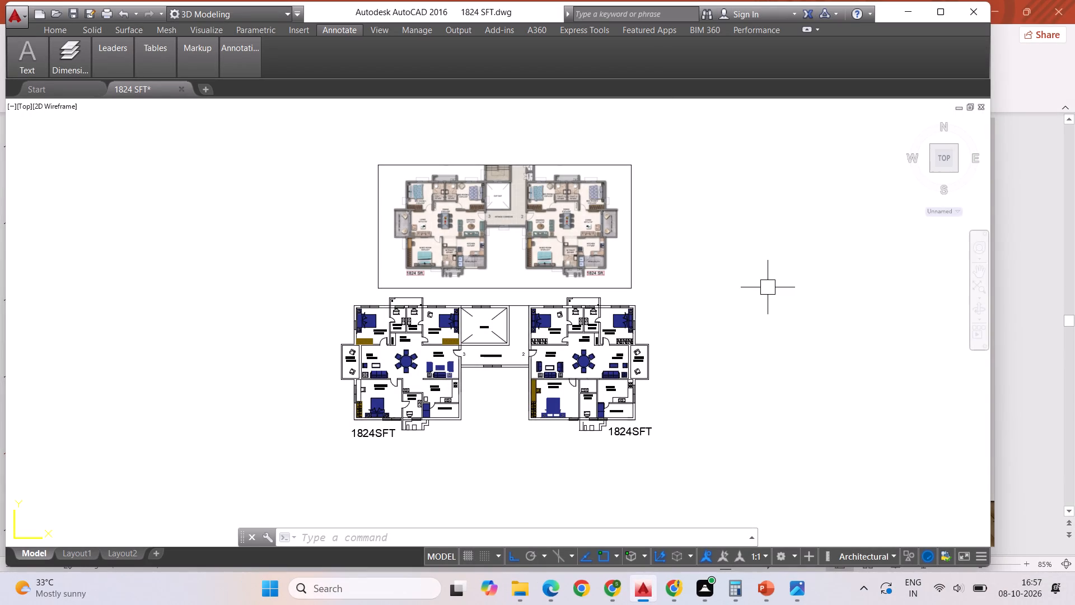
Set up a plot with DWG To PDF.pc3, a window enclosing the reference image and the drawn floor plan, and the acad.ctb plot style table.
key(ctrl+p)
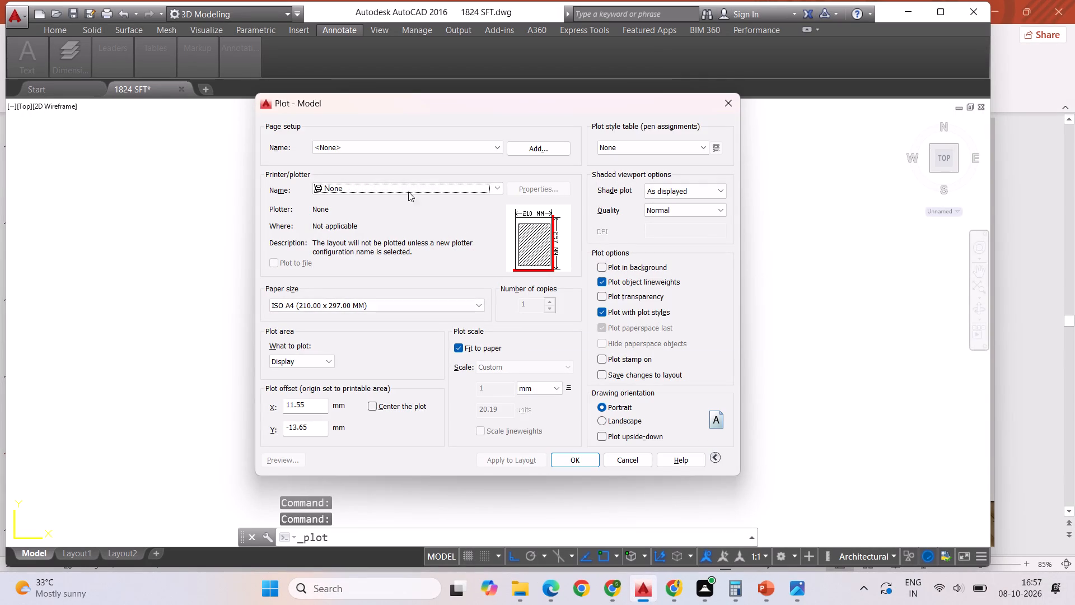
click(471, 186)
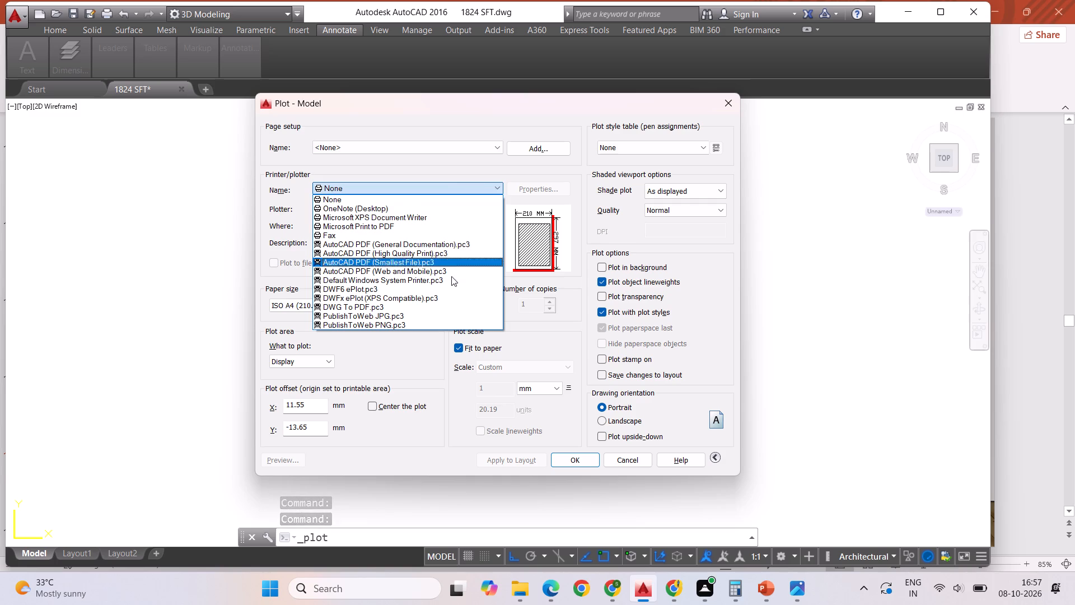
click(448, 304)
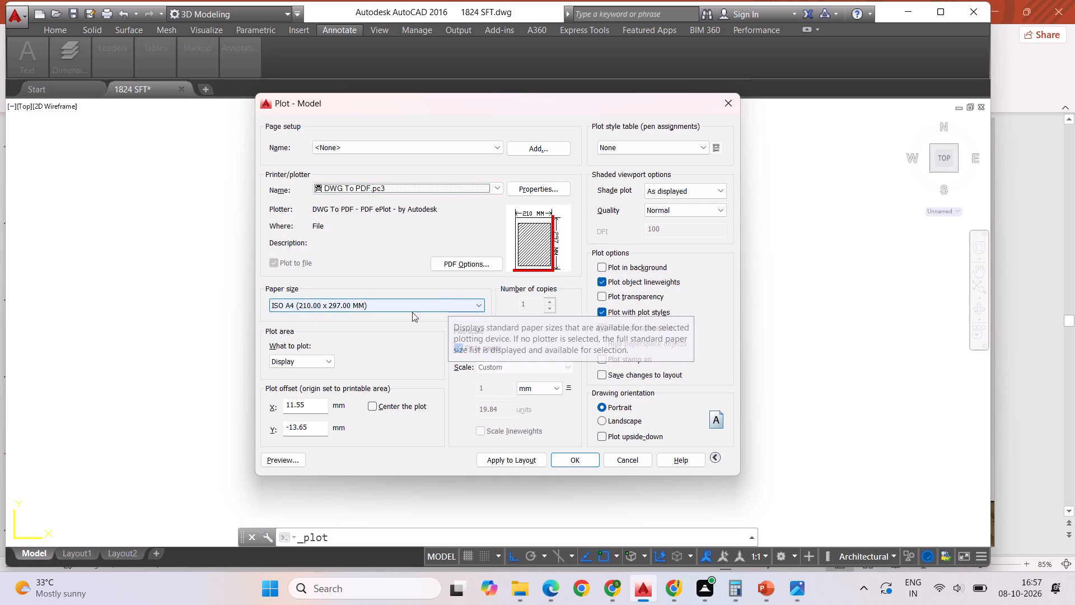
click(328, 357)
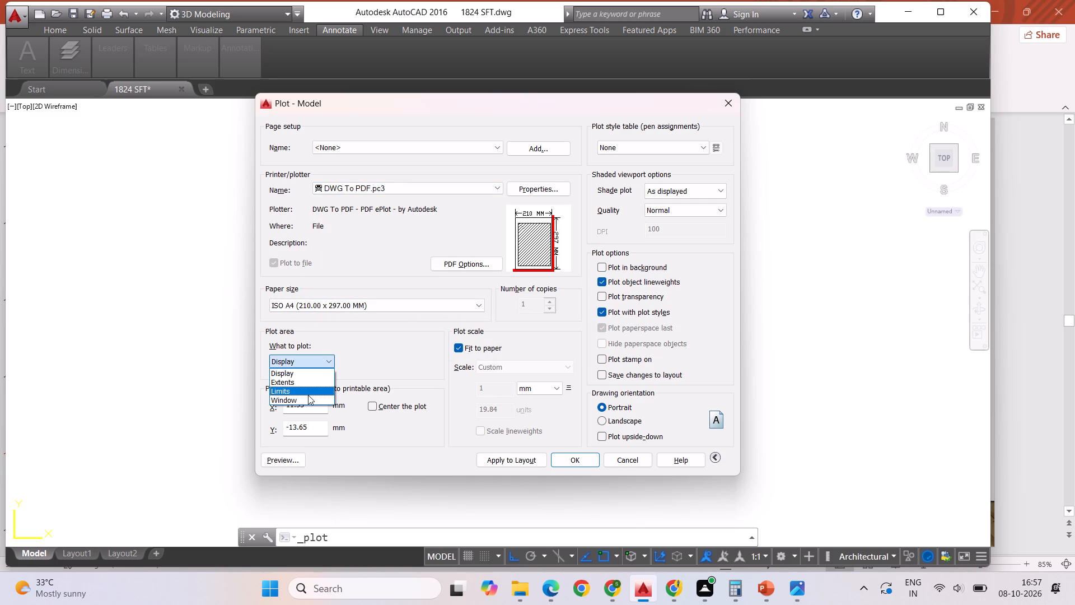
click(308, 398)
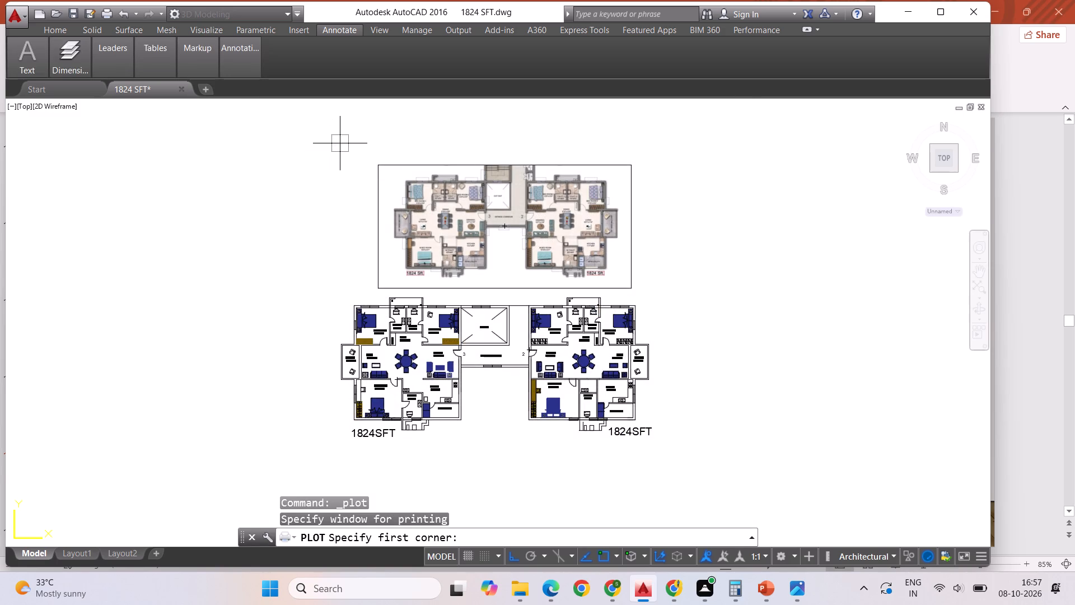
click(322, 142)
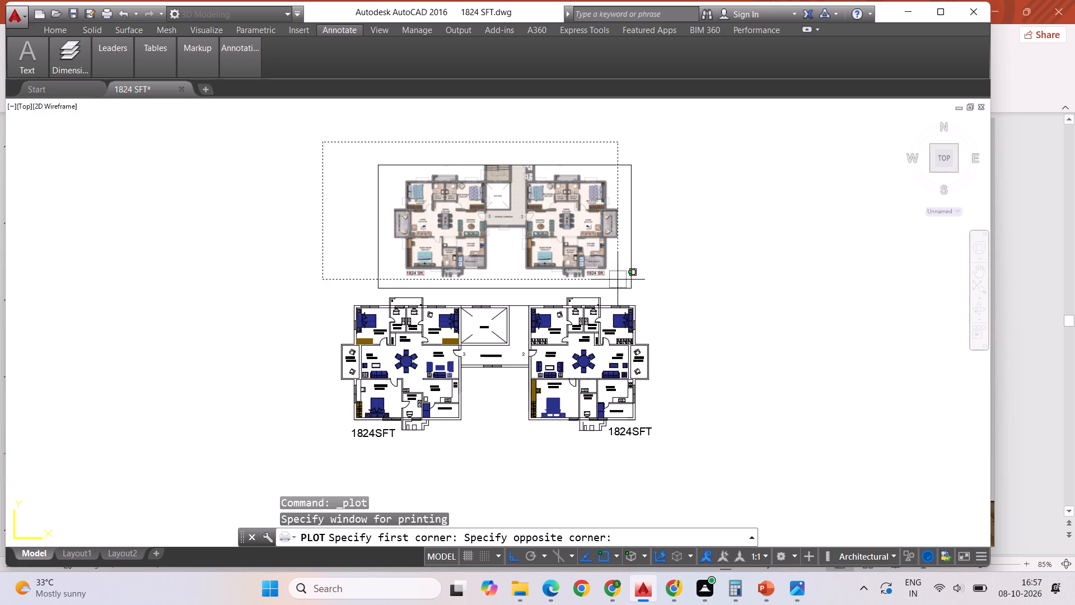
click(706, 467)
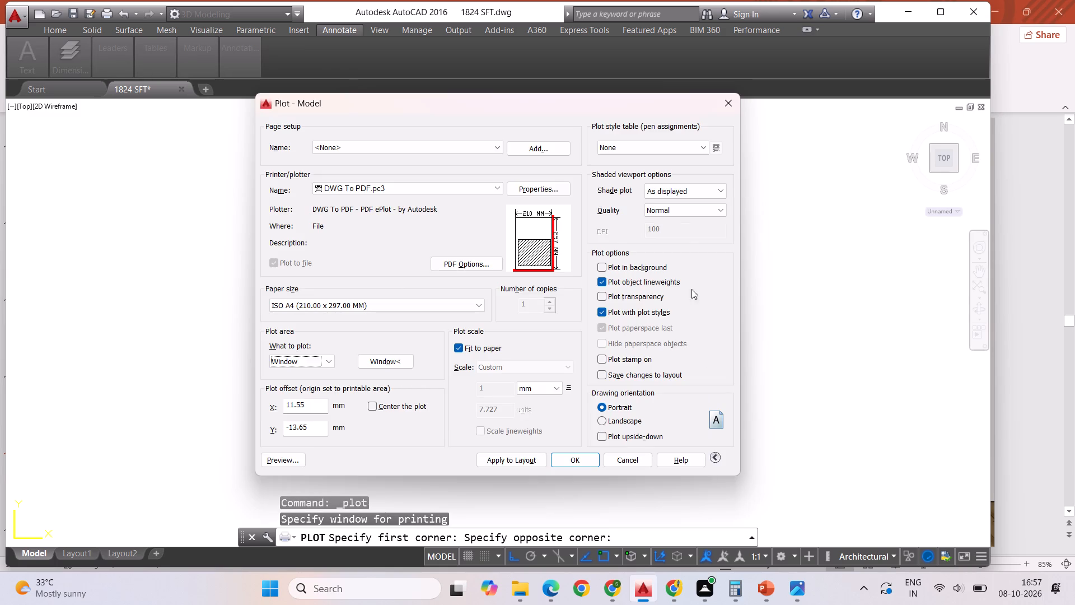
click(677, 145)
click(655, 170)
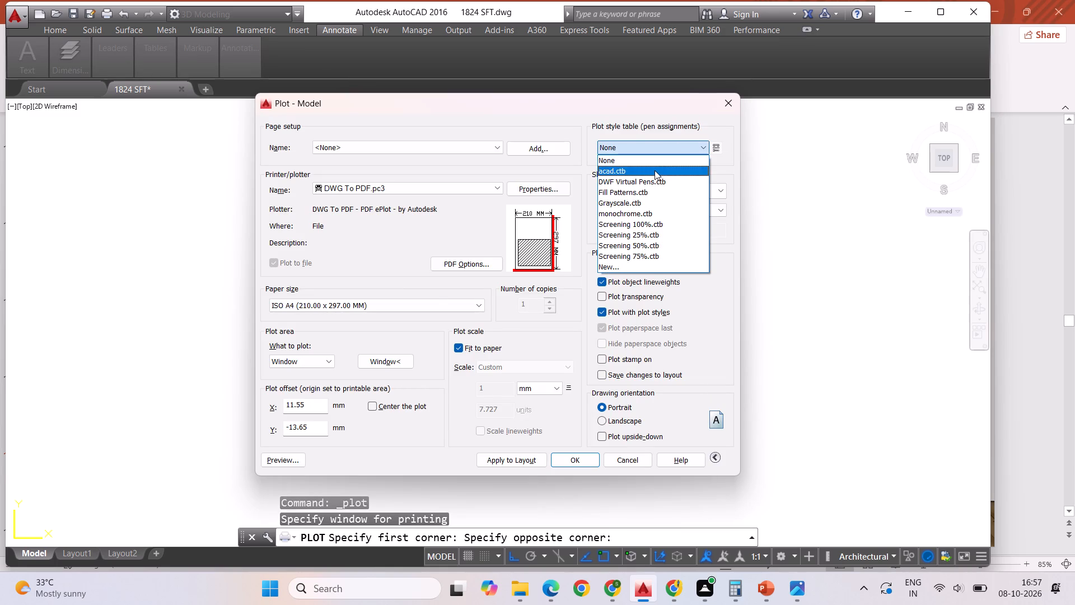
click(507, 329)
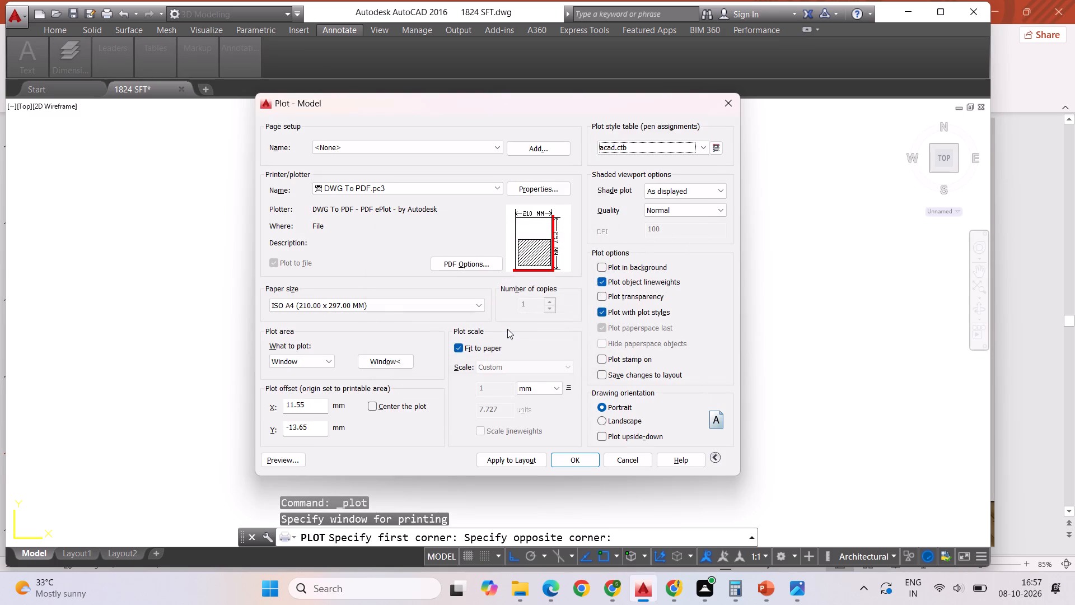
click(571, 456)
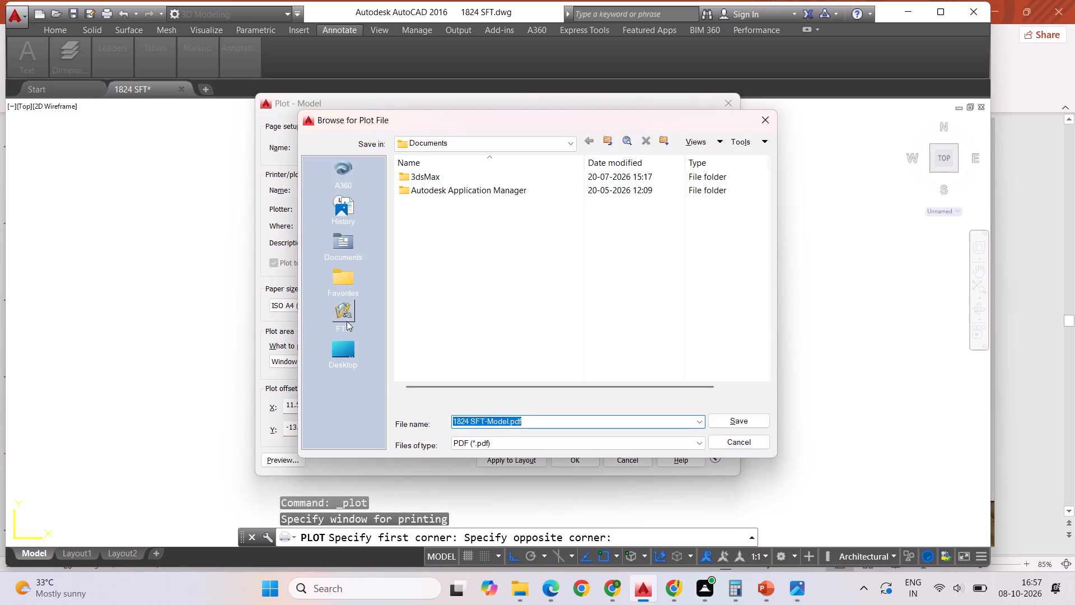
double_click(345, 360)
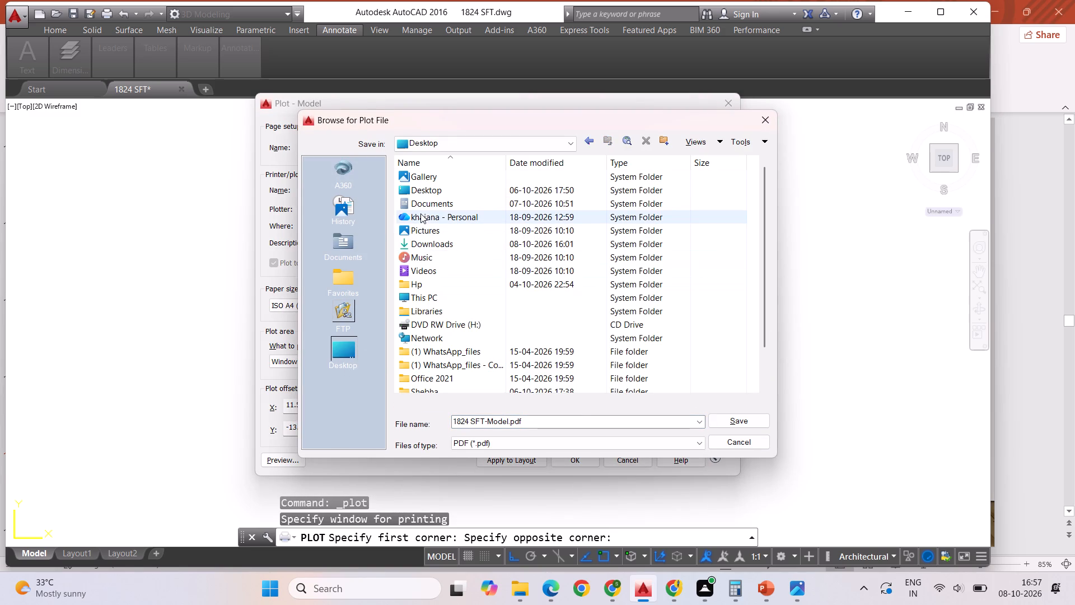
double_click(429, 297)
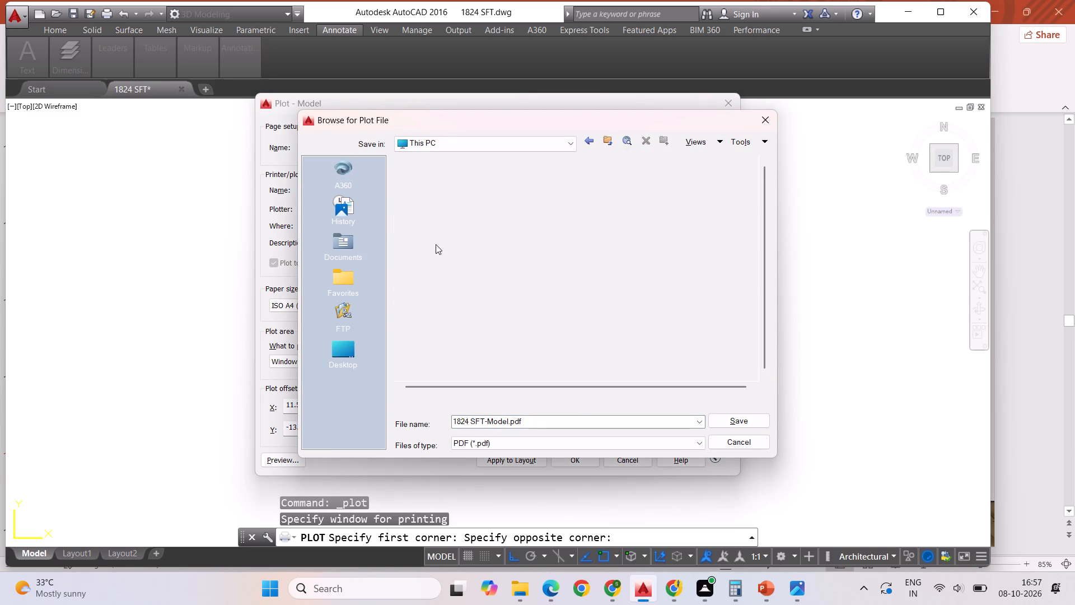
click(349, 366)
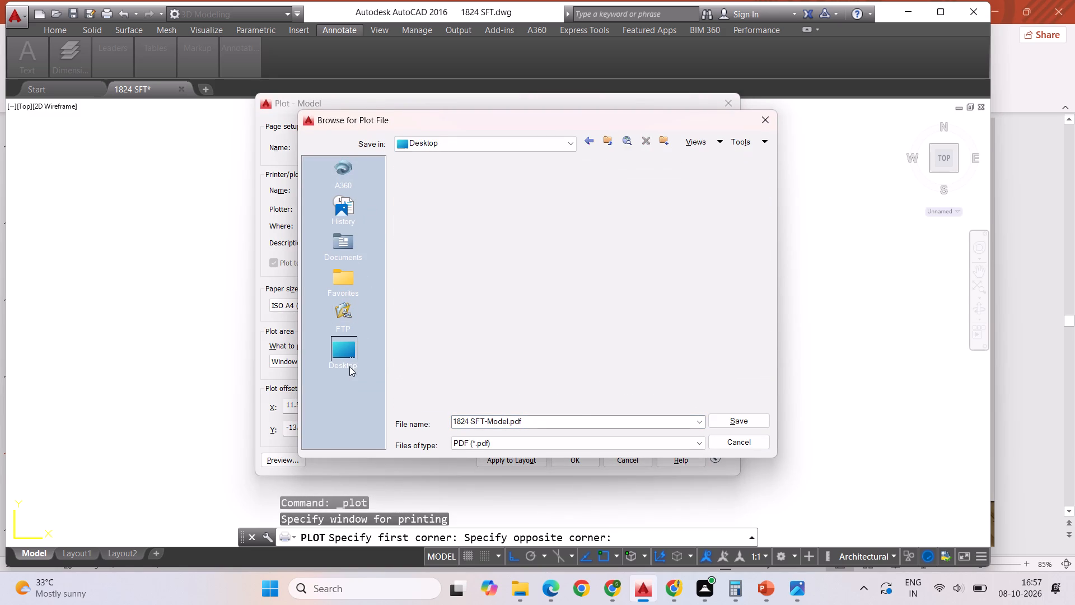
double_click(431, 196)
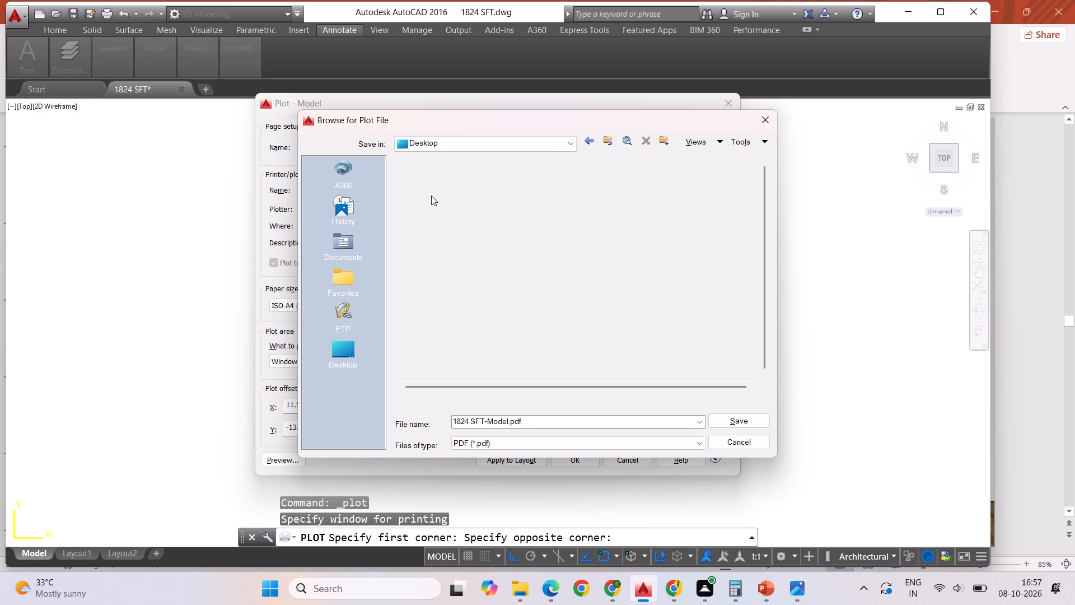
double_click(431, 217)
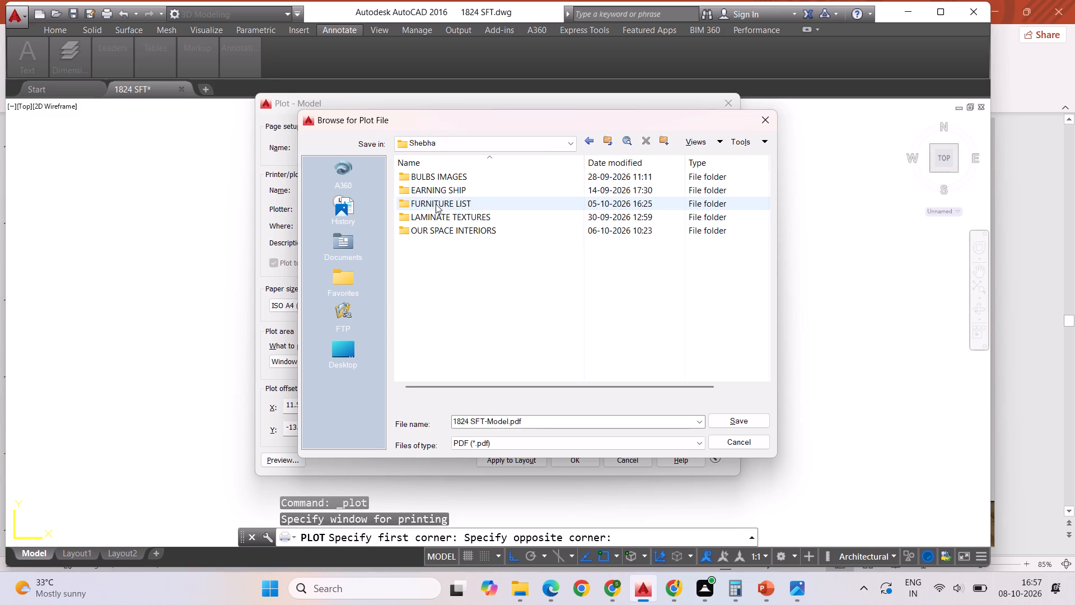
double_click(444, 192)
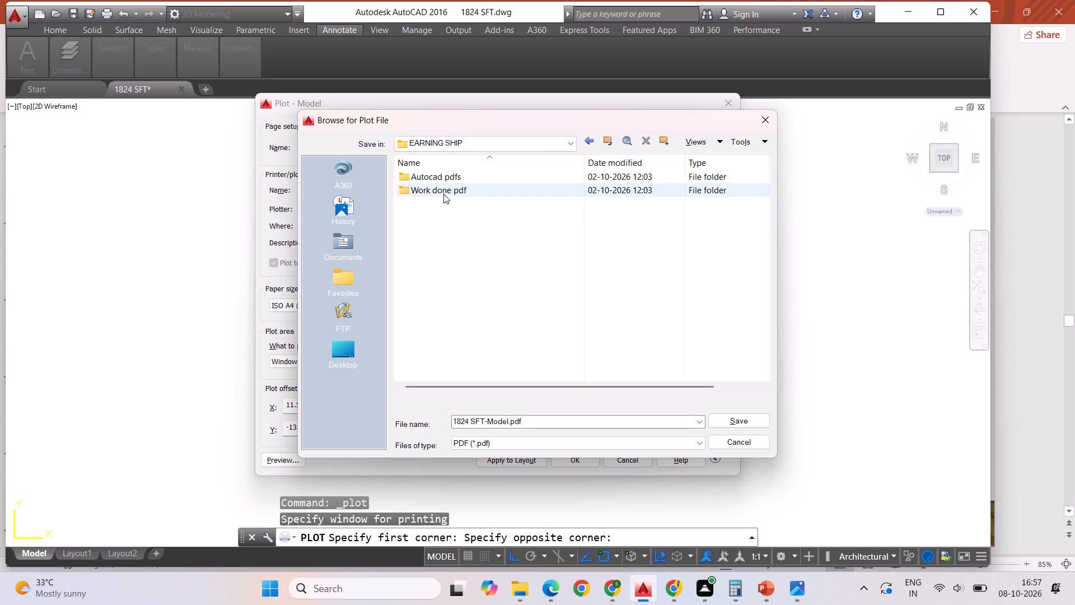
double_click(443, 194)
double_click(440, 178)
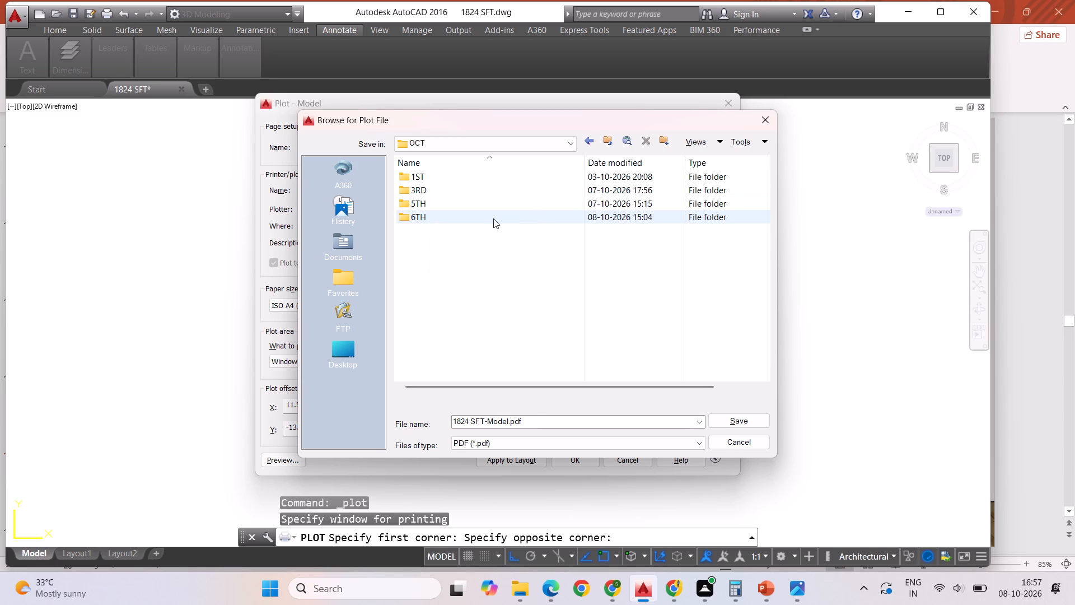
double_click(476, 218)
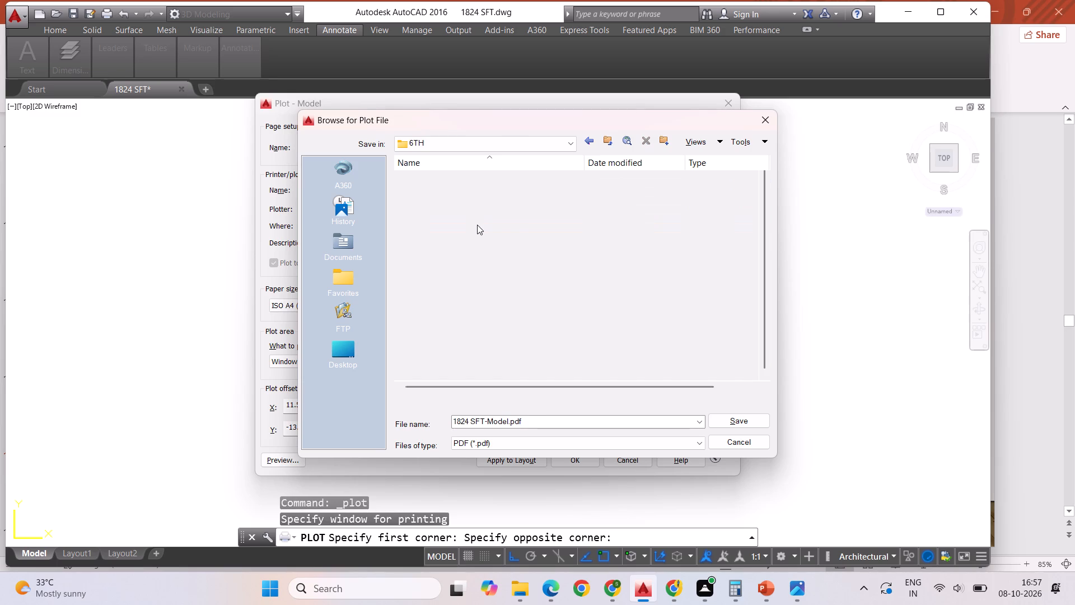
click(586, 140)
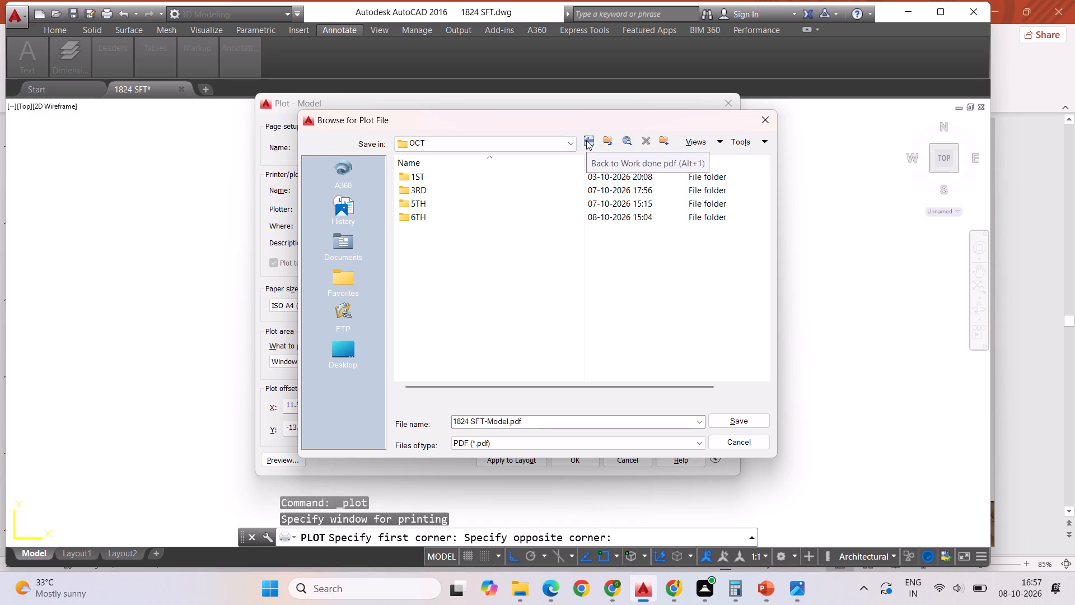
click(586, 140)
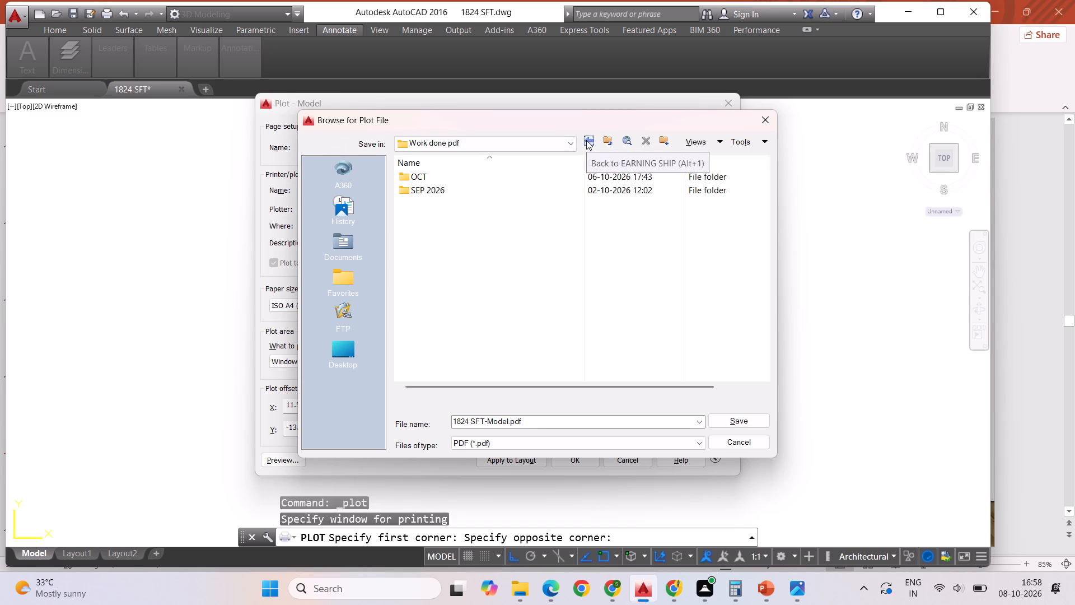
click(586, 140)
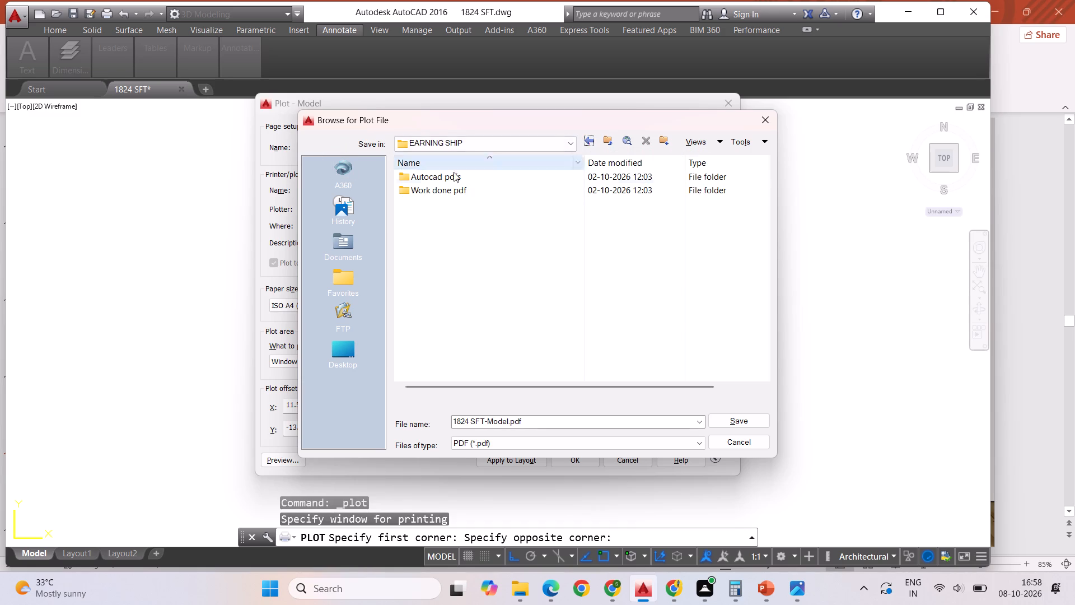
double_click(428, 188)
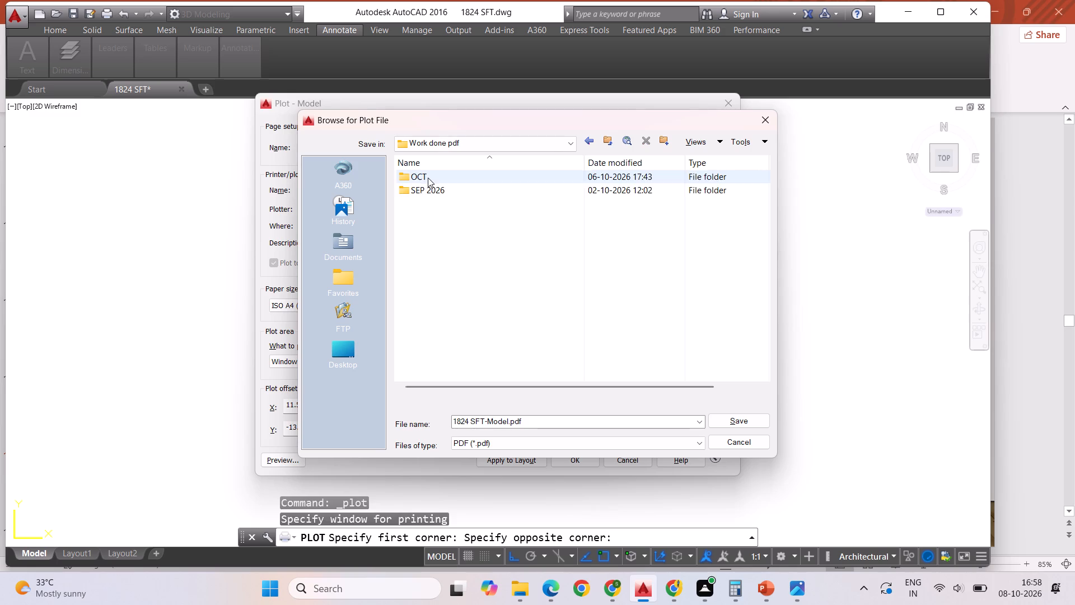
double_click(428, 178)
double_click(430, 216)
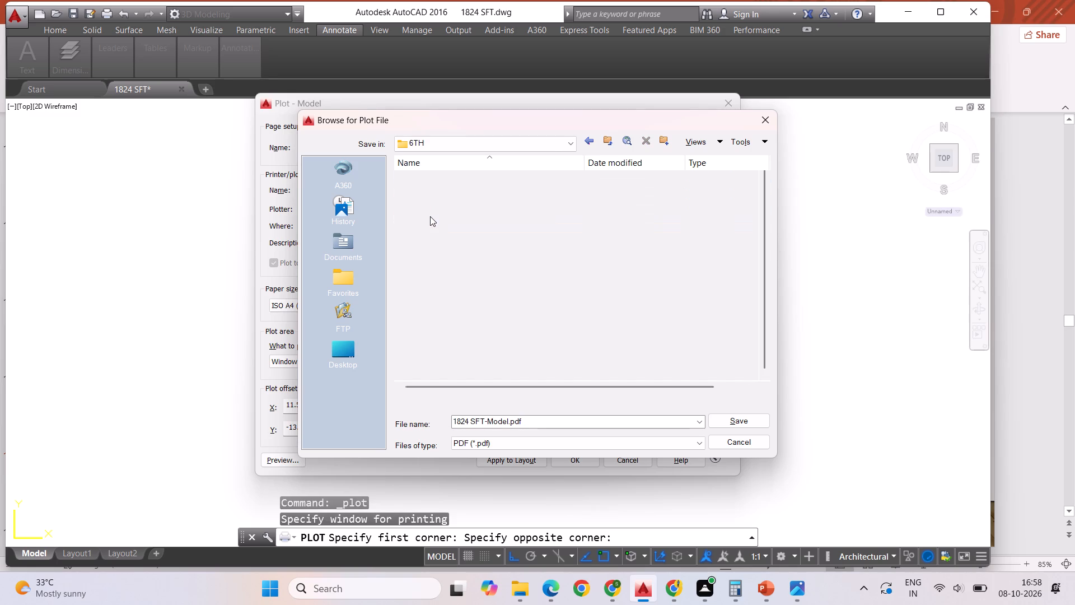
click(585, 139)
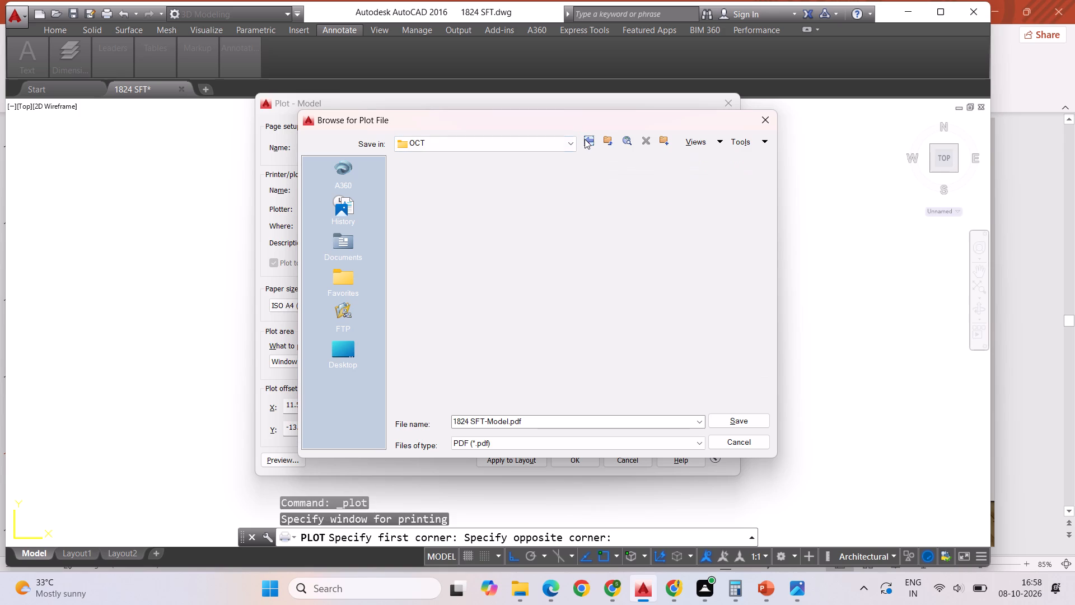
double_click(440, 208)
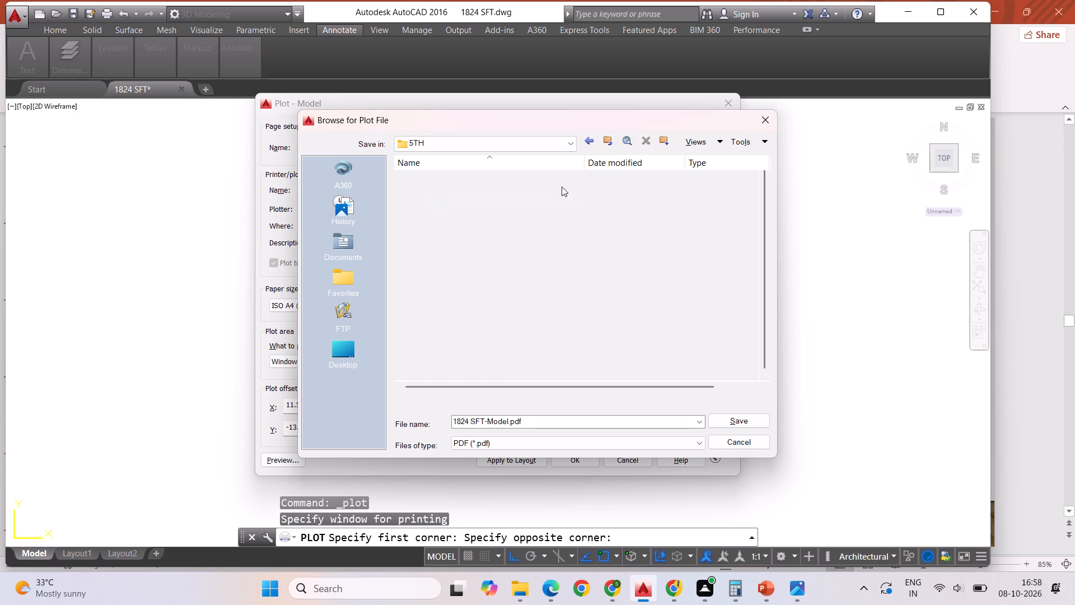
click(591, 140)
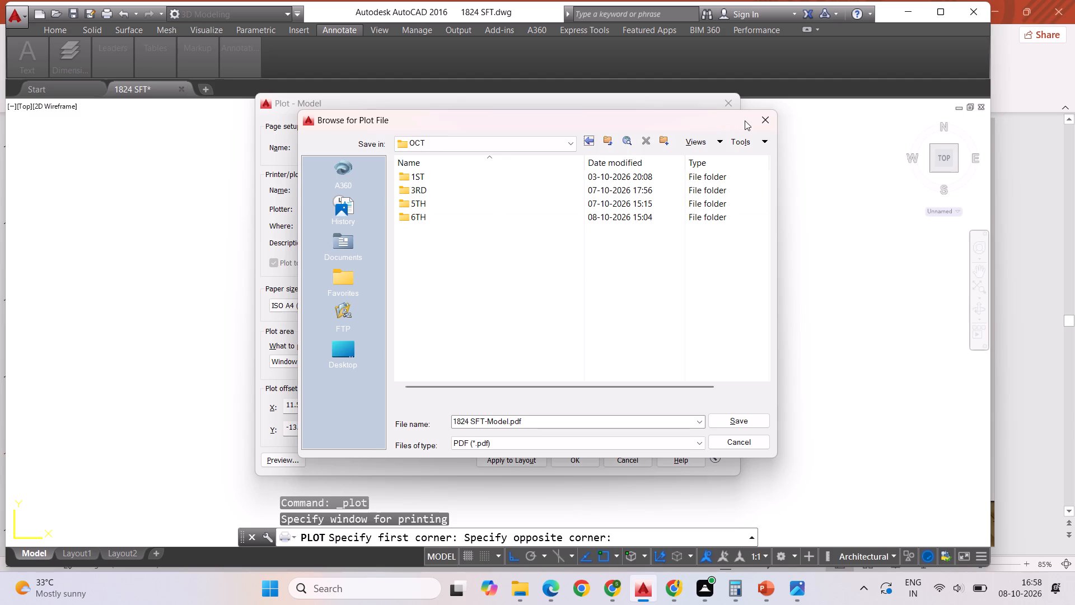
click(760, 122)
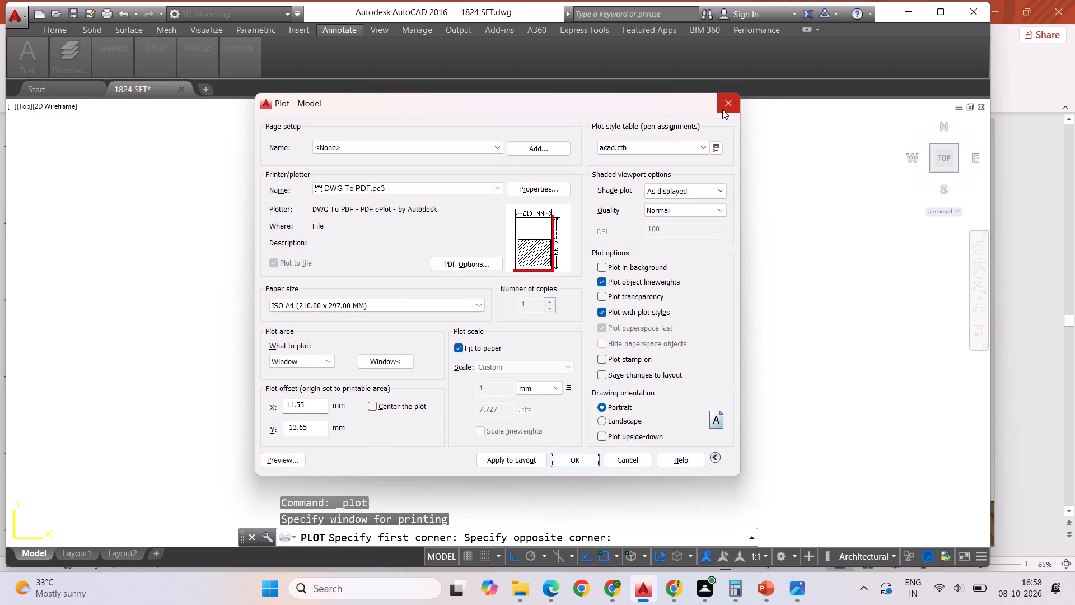
Plot the drawing to 1824 SFT-Model.pdf in the folder Desktop > Shebha > EARNING SHIP > Work done pdf > OCT > 6TH.
click(574, 457)
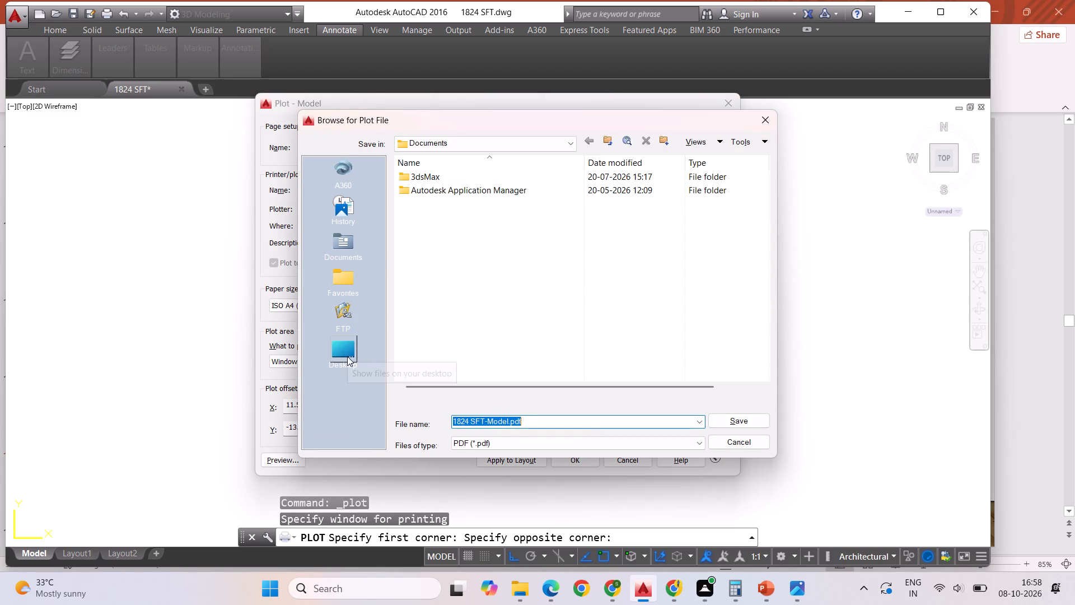
double_click(347, 356)
double_click(422, 186)
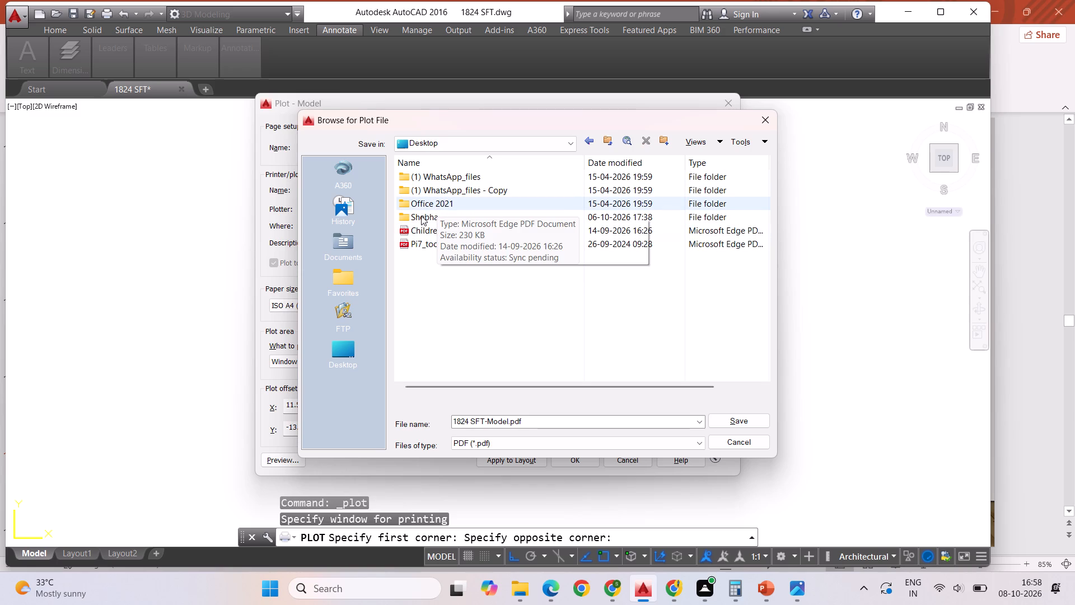
double_click(418, 216)
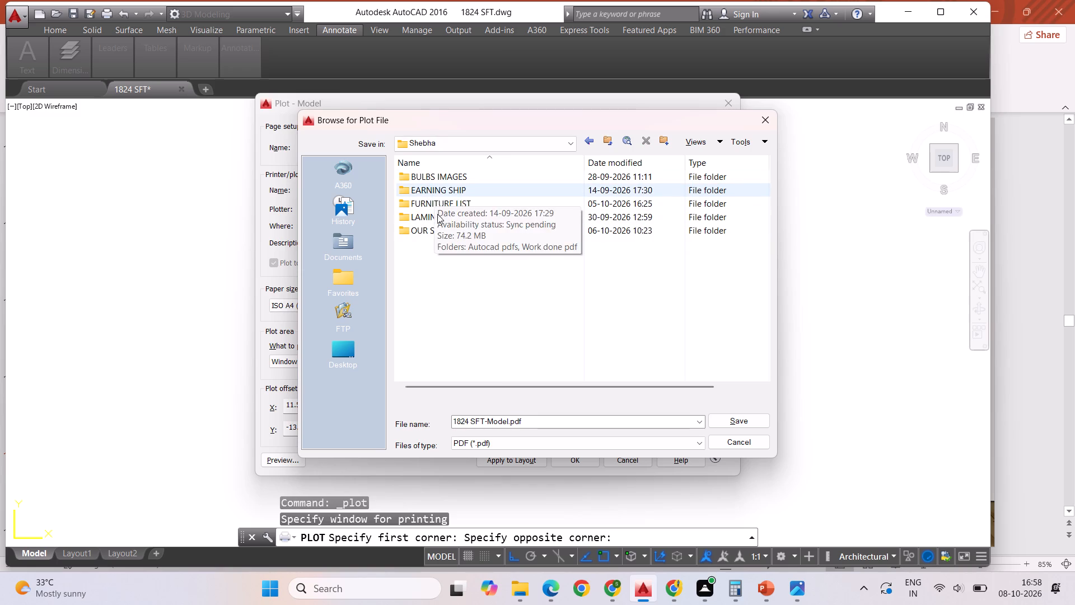
double_click(428, 190)
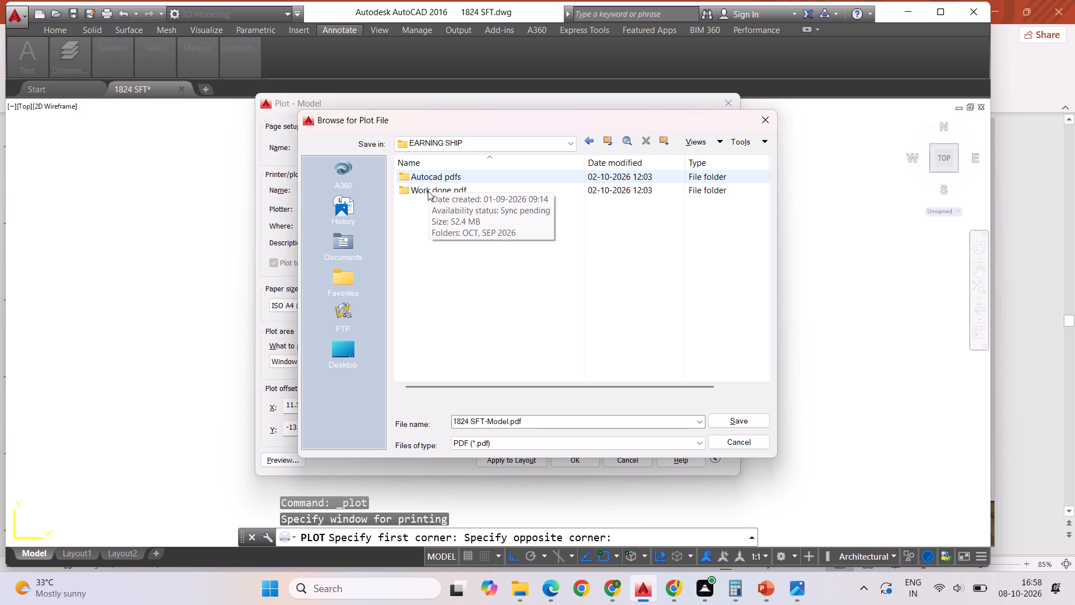
double_click(426, 190)
double_click(423, 180)
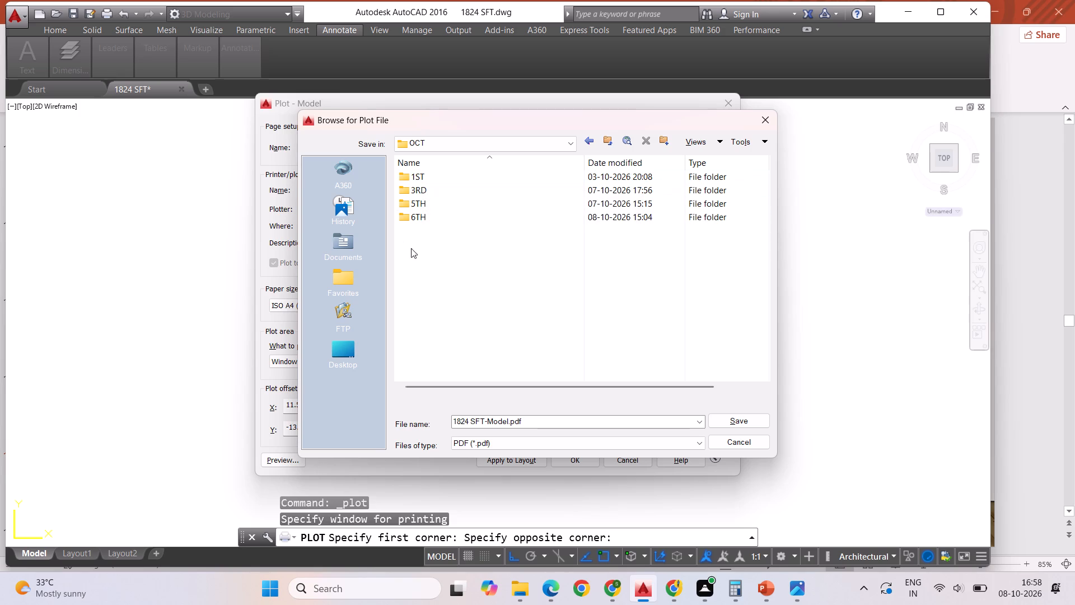
double_click(431, 215)
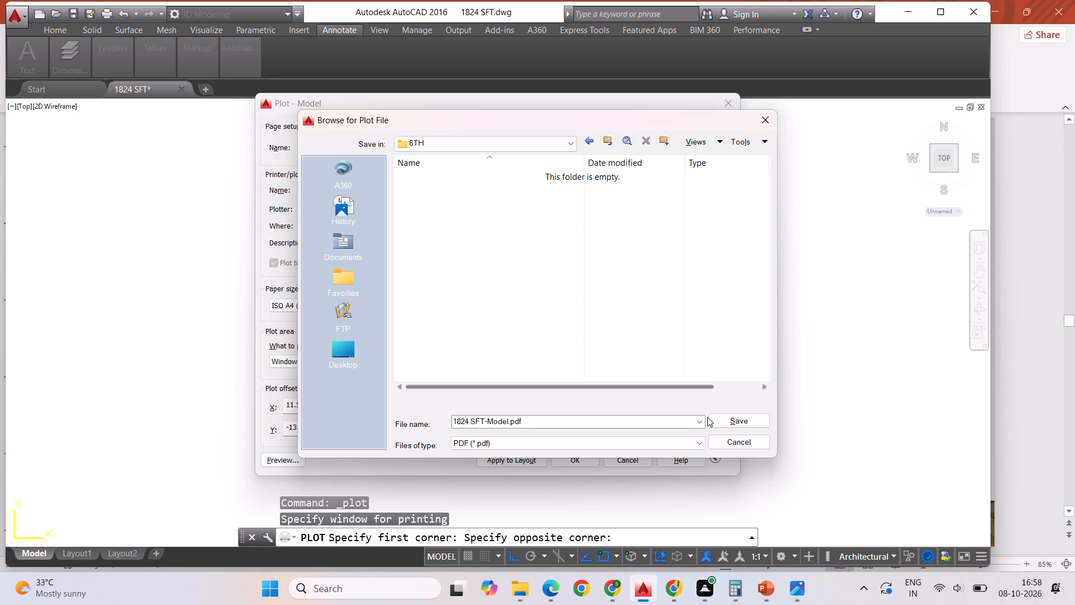
click(730, 422)
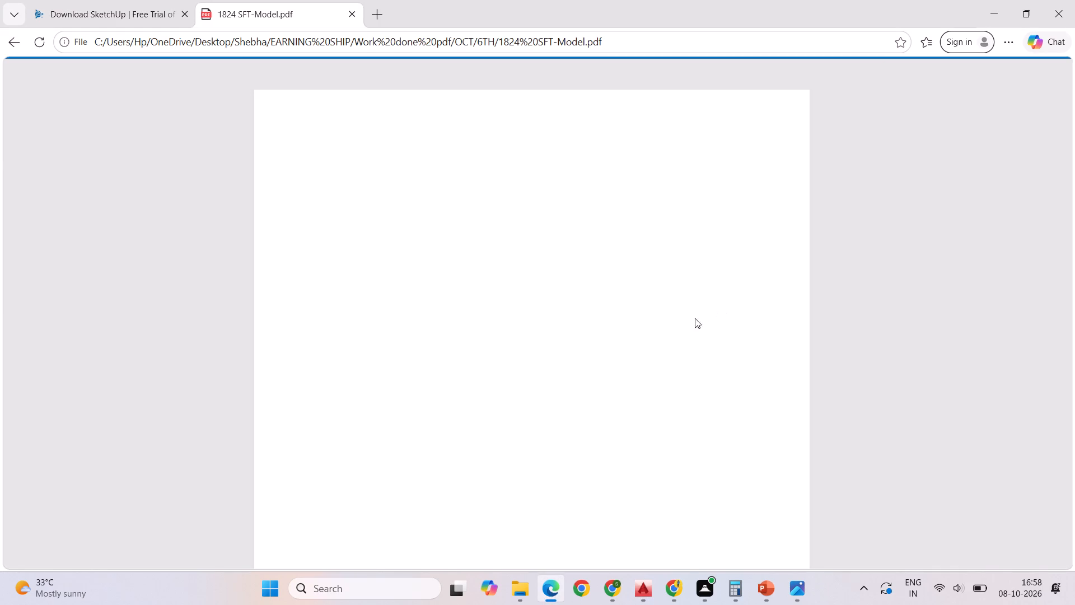
Look through the plotted 1824 SFT-Model.pdf, checking the reference image and the drawn floor plan on the page.
scroll(563, 382, down, 4)
scroll(657, 467, down, 2)
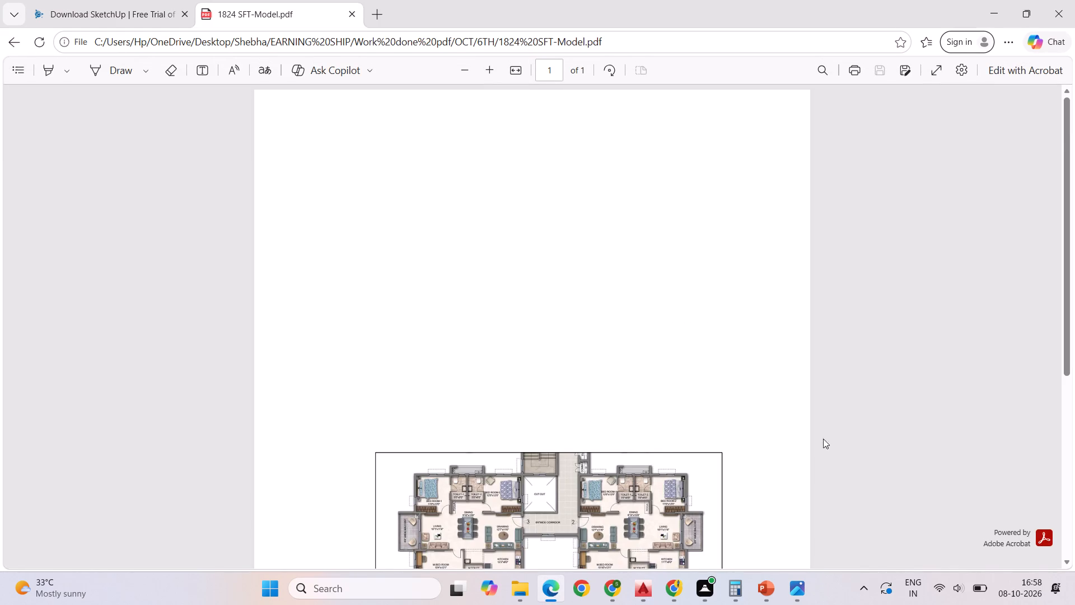
scroll(764, 365, down, 4)
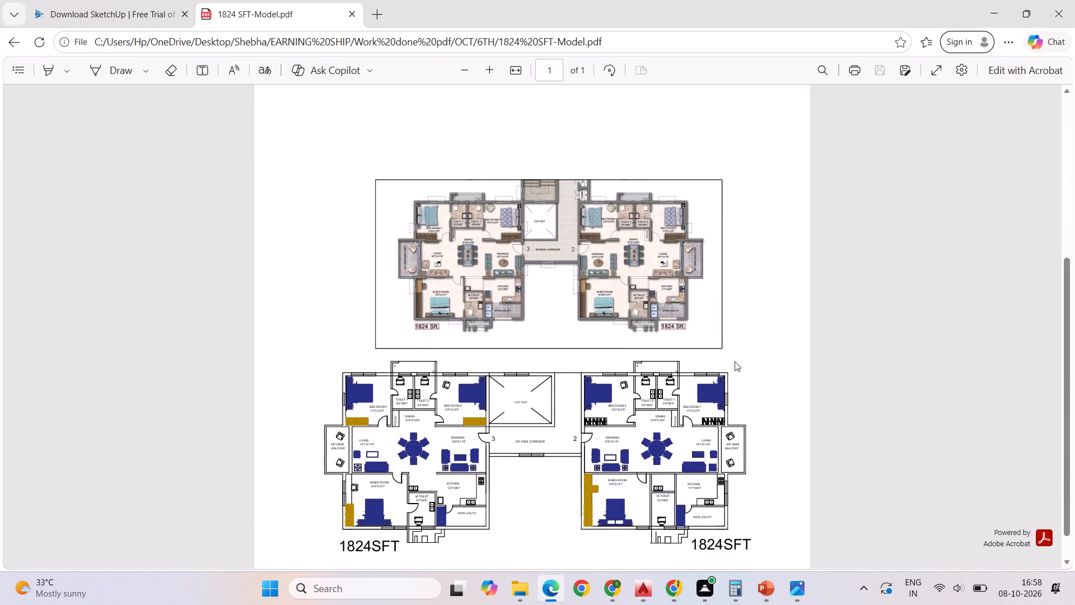
scroll(735, 361, down, 1)
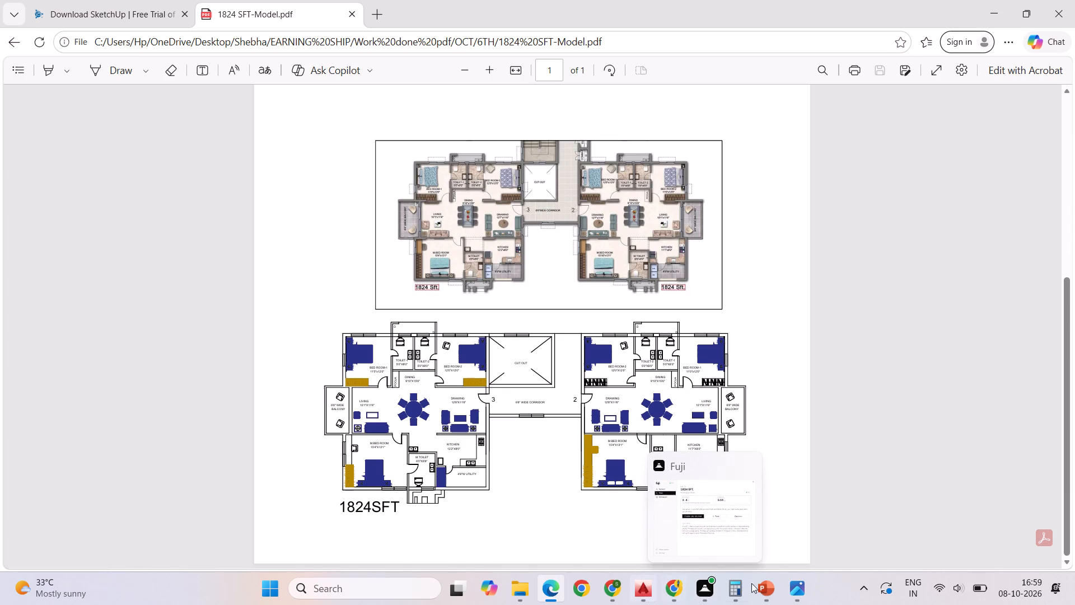
In AutoCAD, save the drawing as 1824 SFT.dwg in Desktop > Shebha > EARNING SHIP > Work done pdf > OCT > 6TH, replacing the existing file.
click(636, 595)
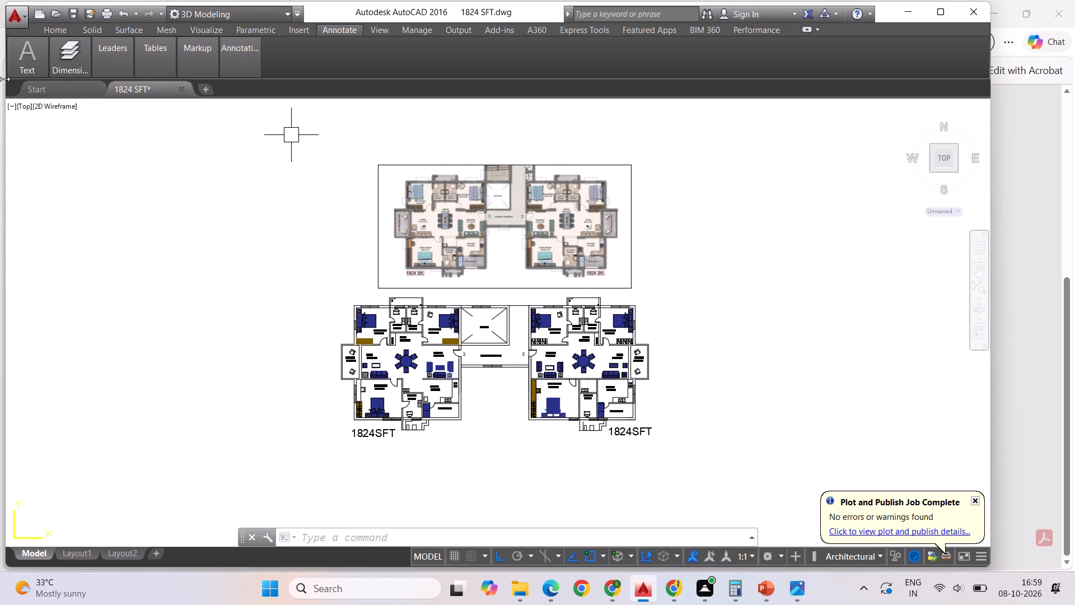
click(21, 13)
click(63, 189)
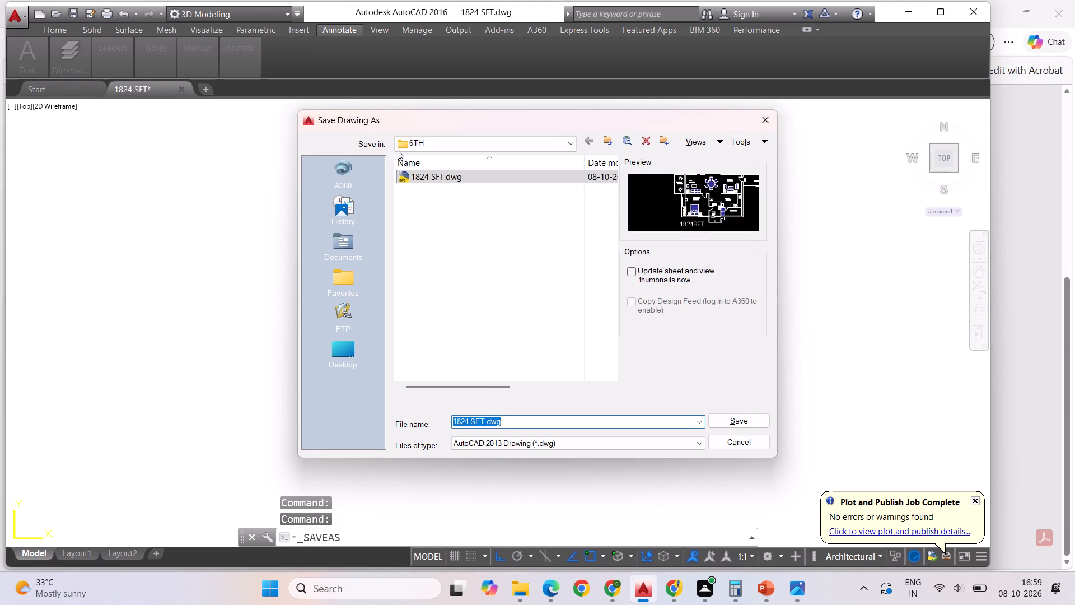
click(589, 140)
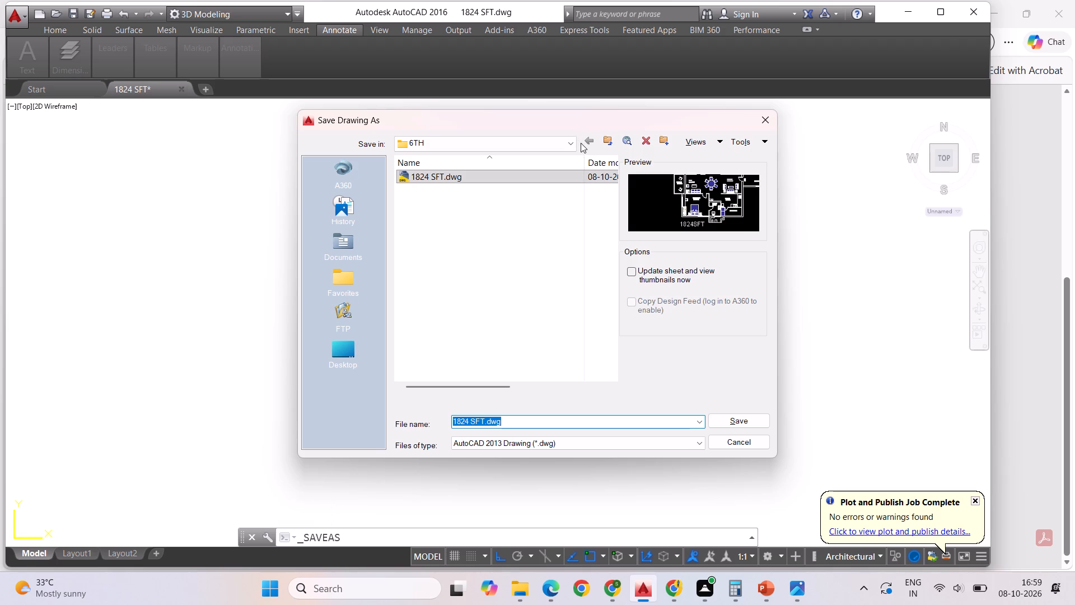
click(329, 360)
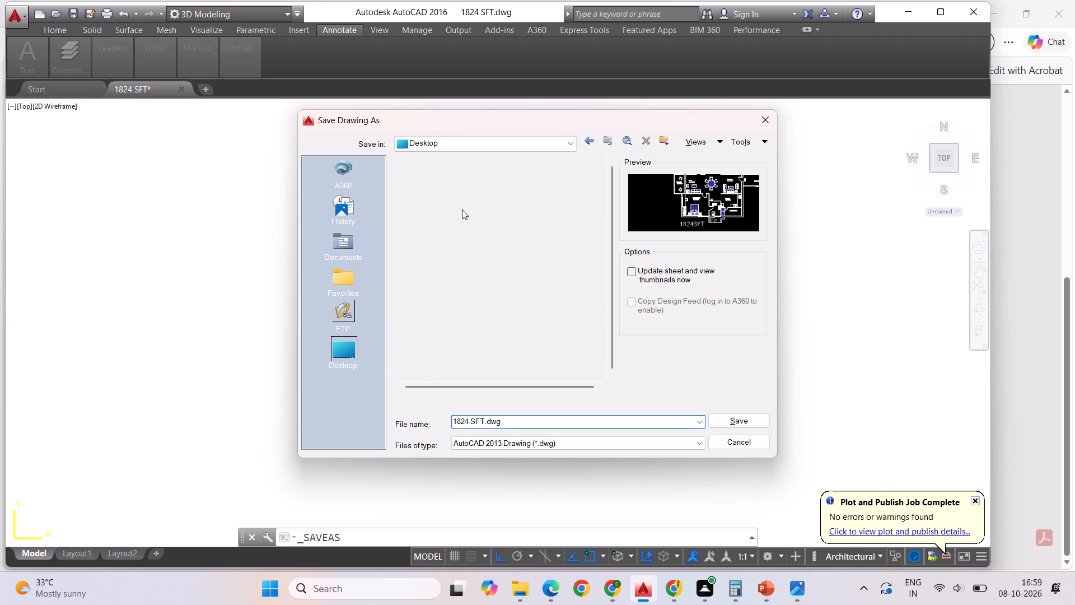
double_click(429, 193)
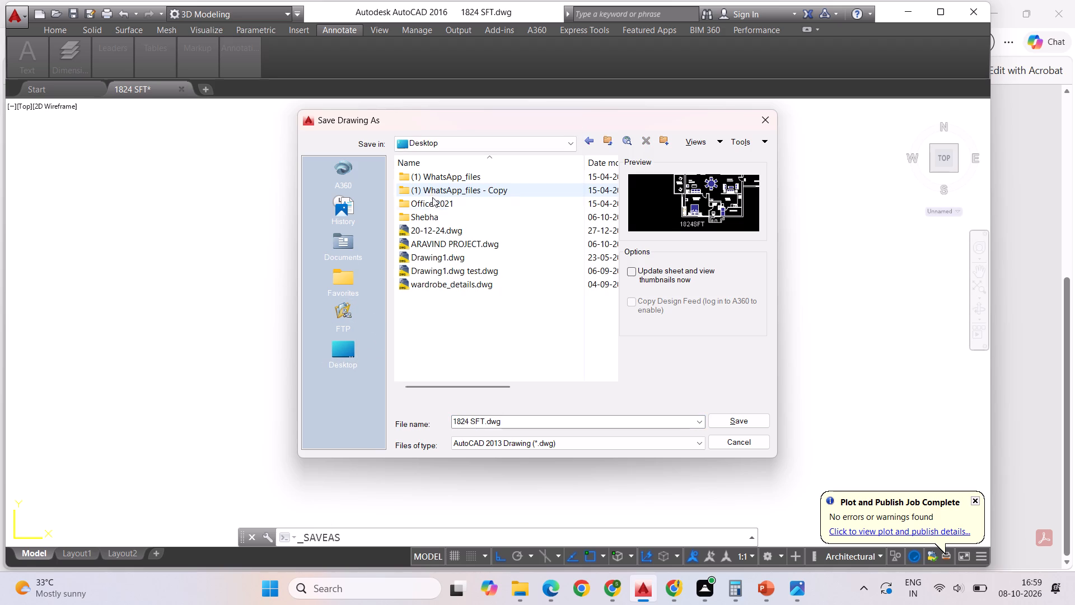
double_click(434, 212)
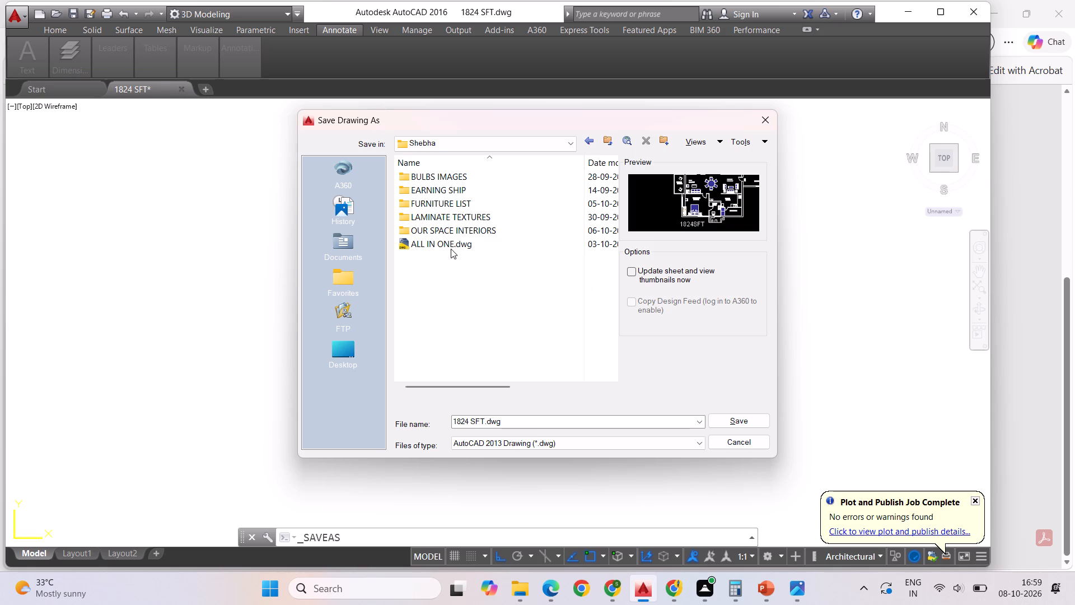
double_click(434, 185)
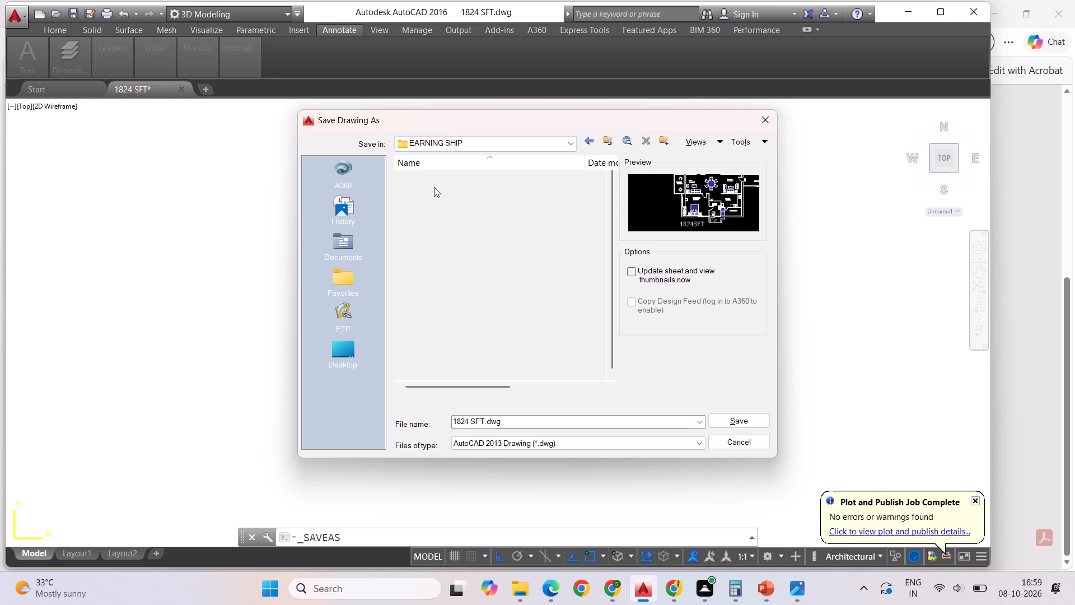
double_click(427, 192)
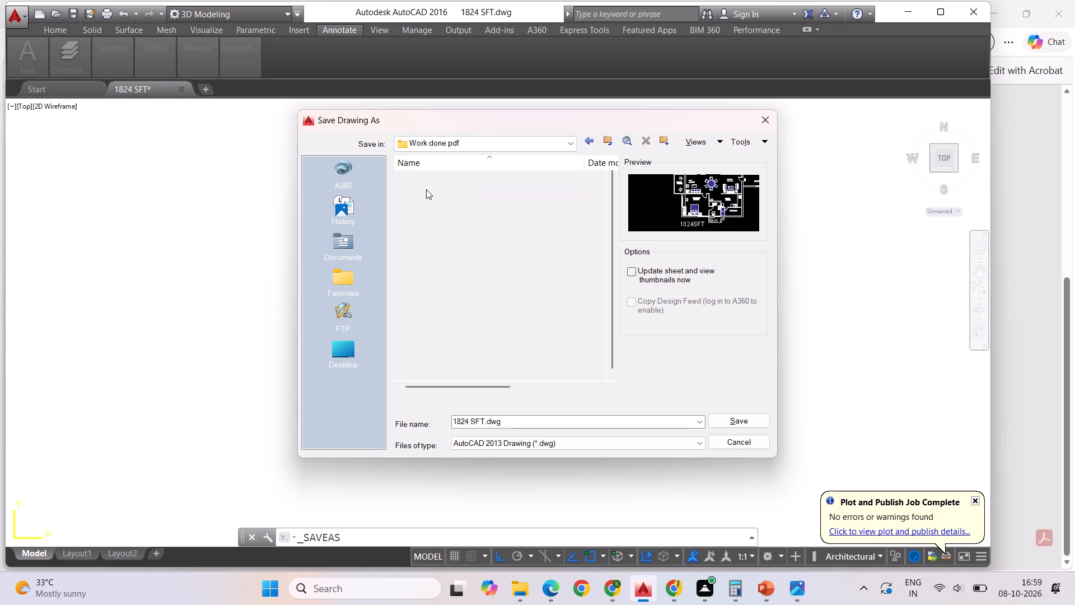
double_click(424, 180)
double_click(417, 216)
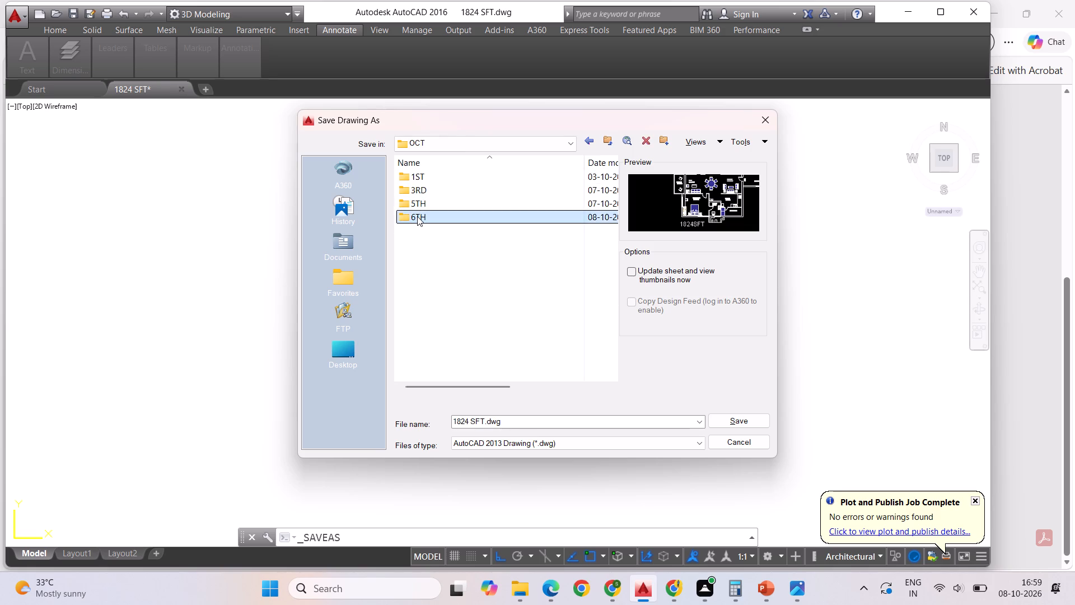
click(730, 419)
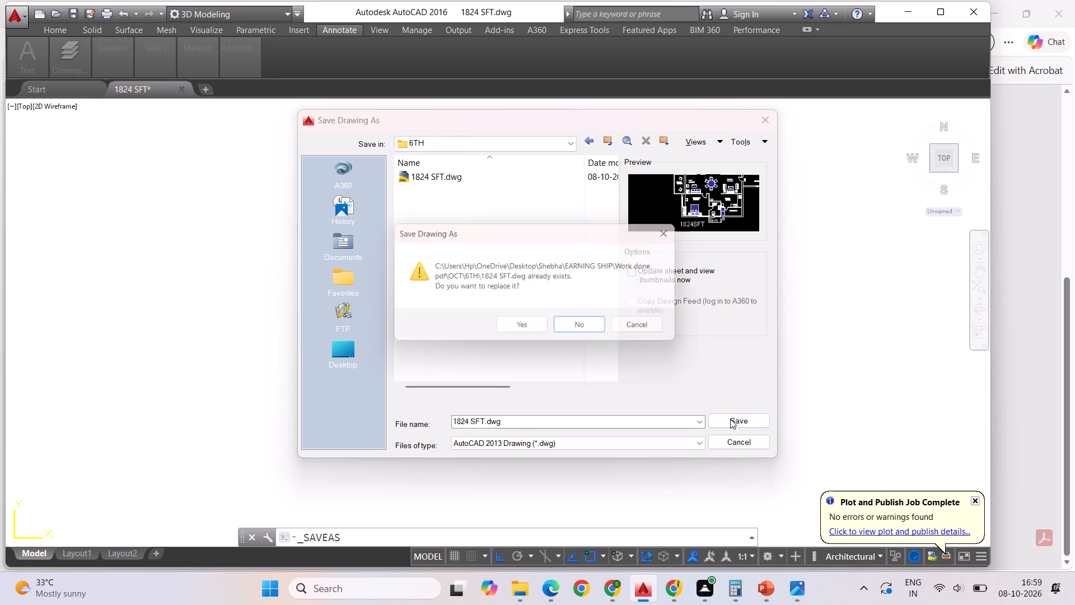
click(507, 331)
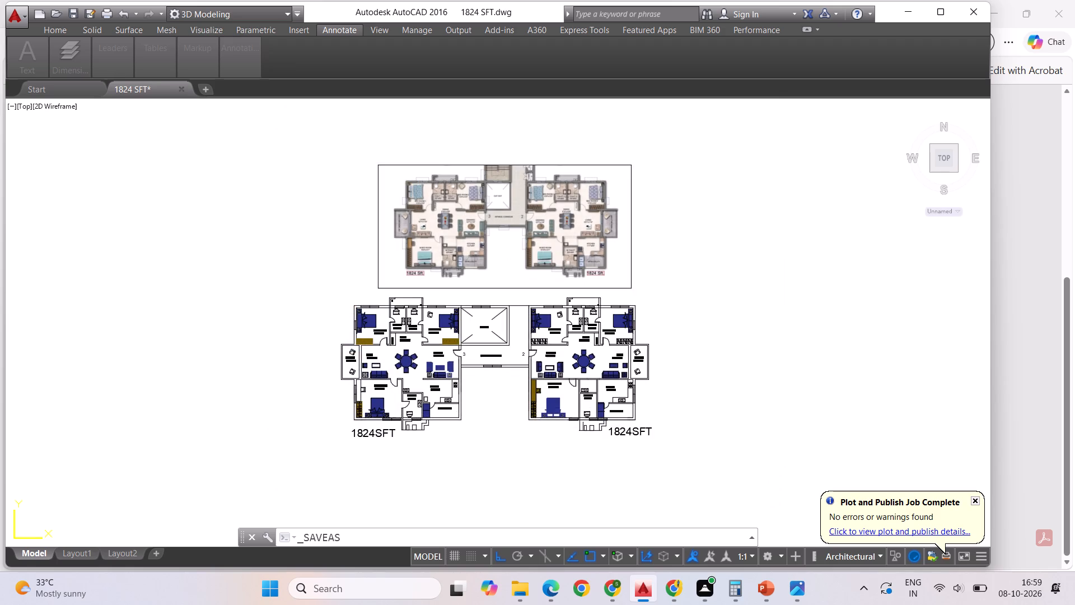